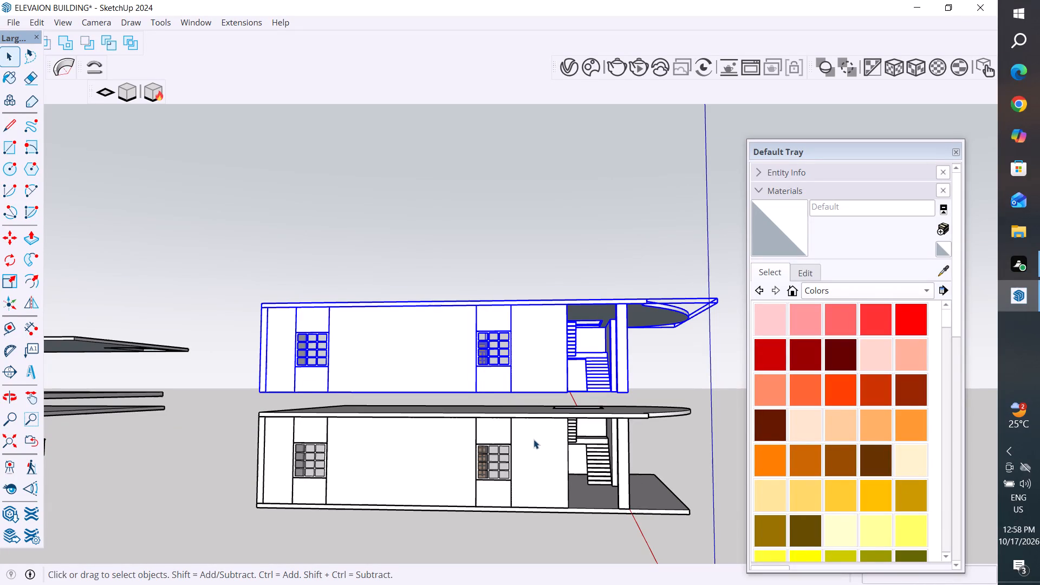
# Make a group from the selected upper-storey geometry.
pyautogui.rightClick(537, 354)
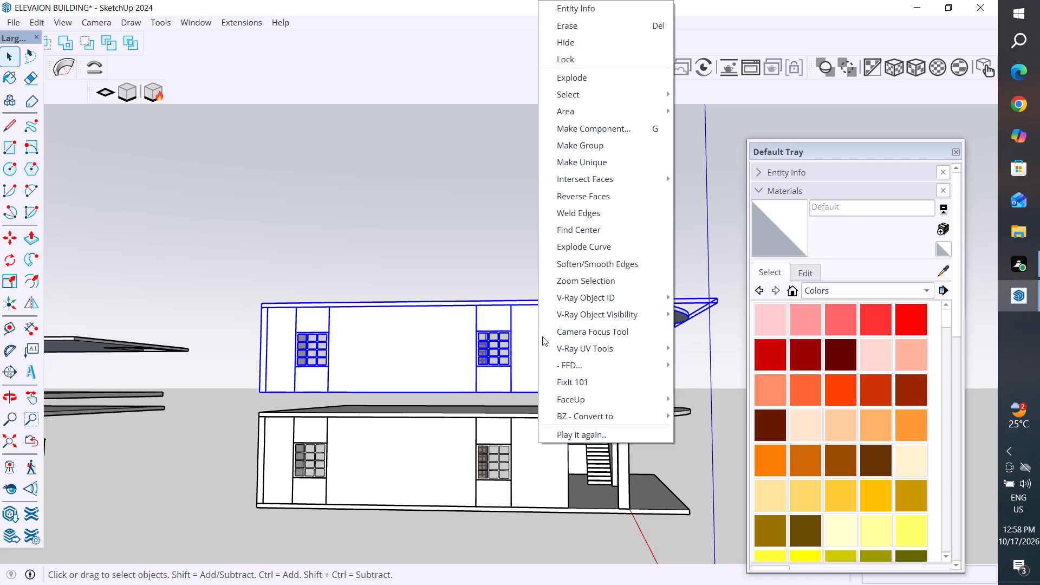
pyautogui.click(583, 145)
pyautogui.click(382, 235)
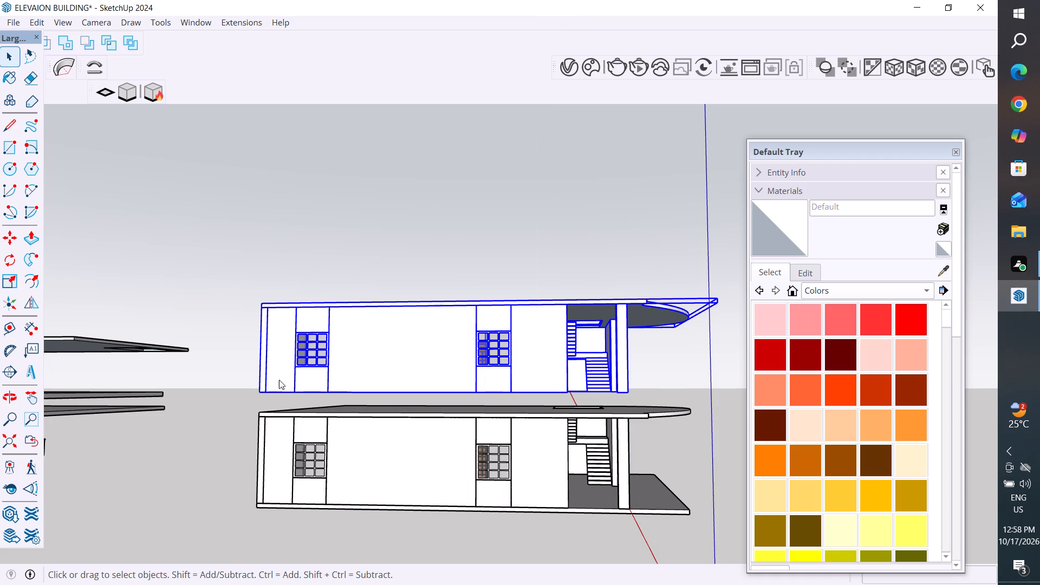
# Move the upper-storey group by its bottom front corner onto the matching top corner of the lower storey's slab.
pyautogui.scroll(8, 238, 417)
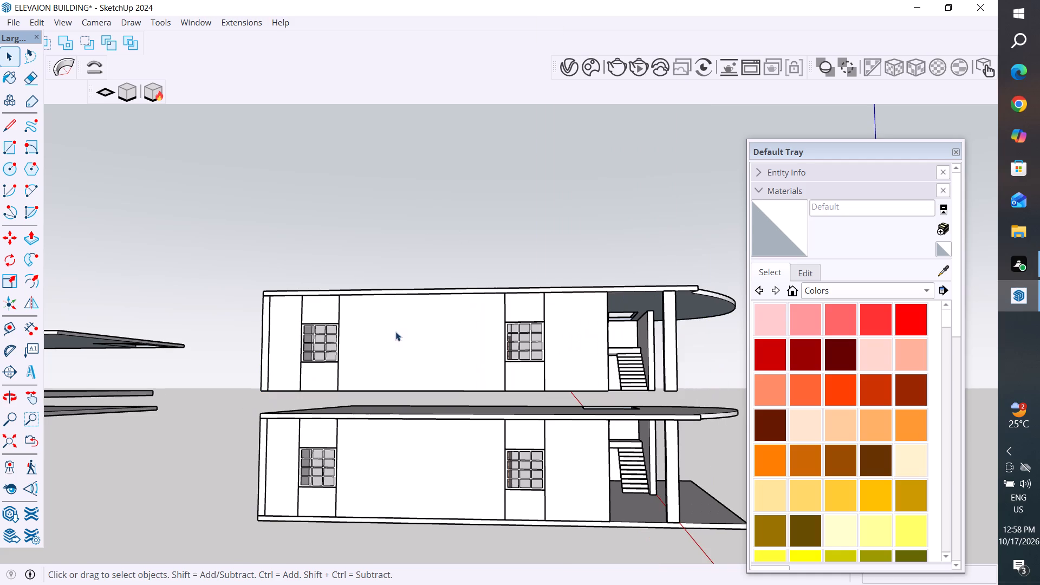
pyautogui.moveTo(398, 333); pyautogui.dragTo(410, 503, button='middle')
pyautogui.scroll(-2, 484, 281)
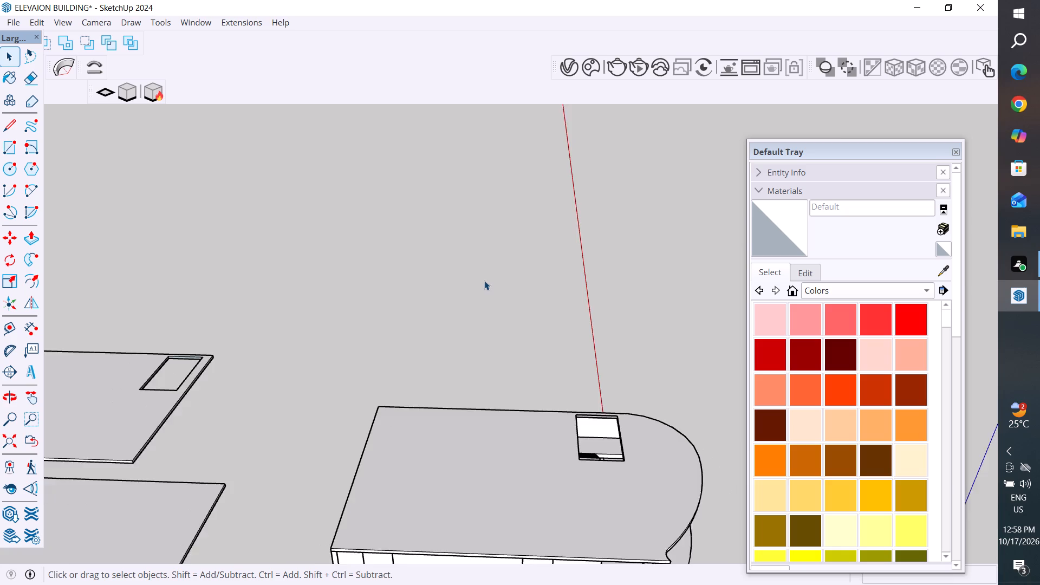
pyautogui.scroll(-3, 484, 281)
pyautogui.scroll(4, 430, 531)
pyautogui.scroll(-5, 486, 294)
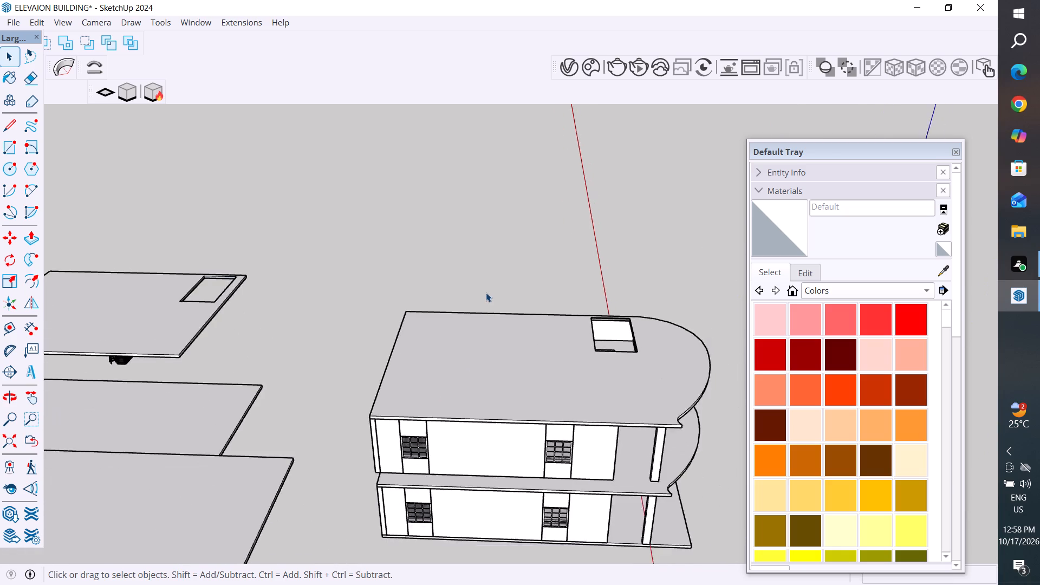
pyautogui.scroll(9, 435, 517)
pyautogui.click(384, 343)
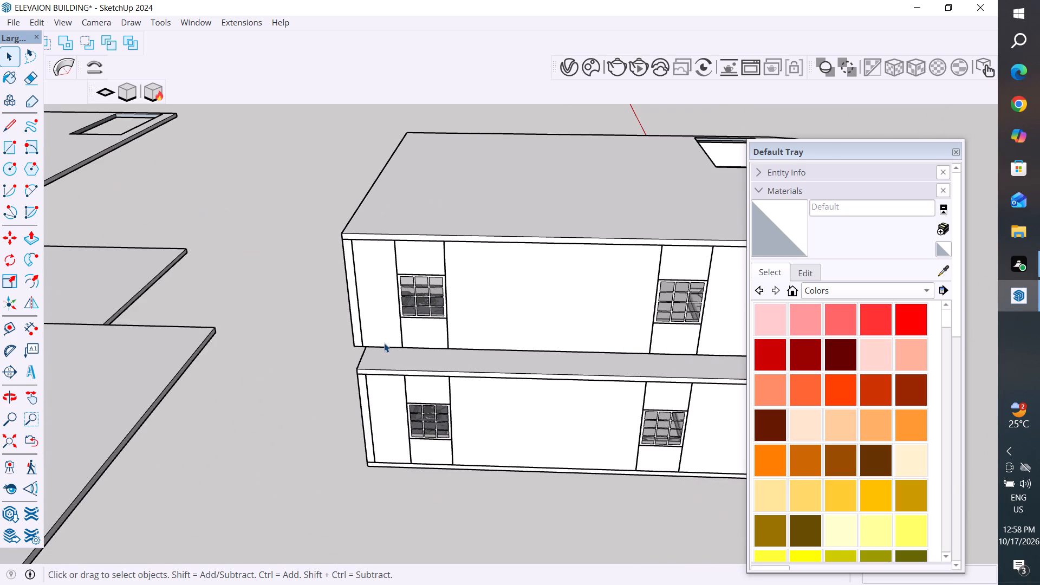
pyautogui.press('m')
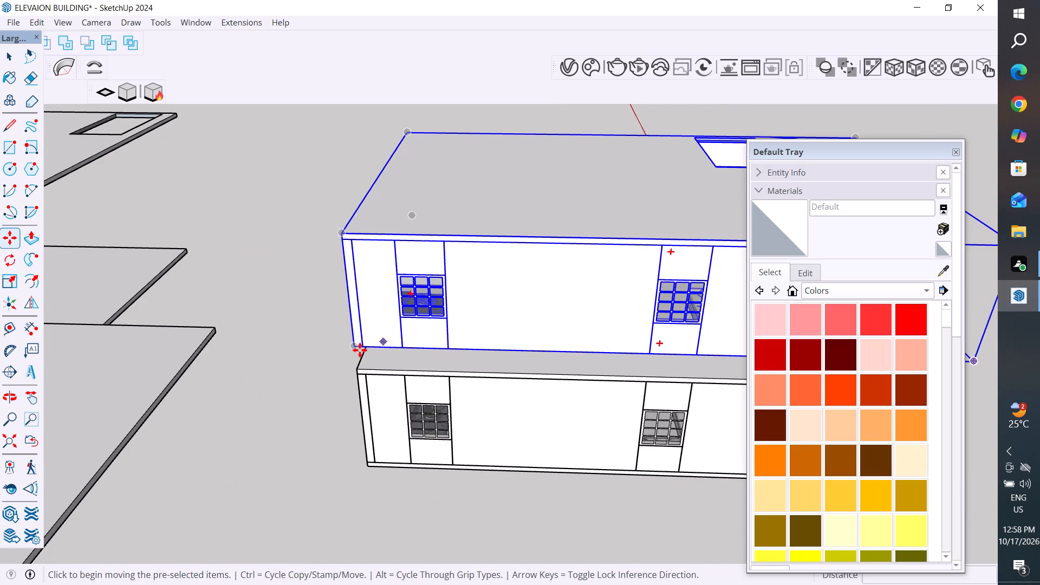
pyautogui.click(353, 349)
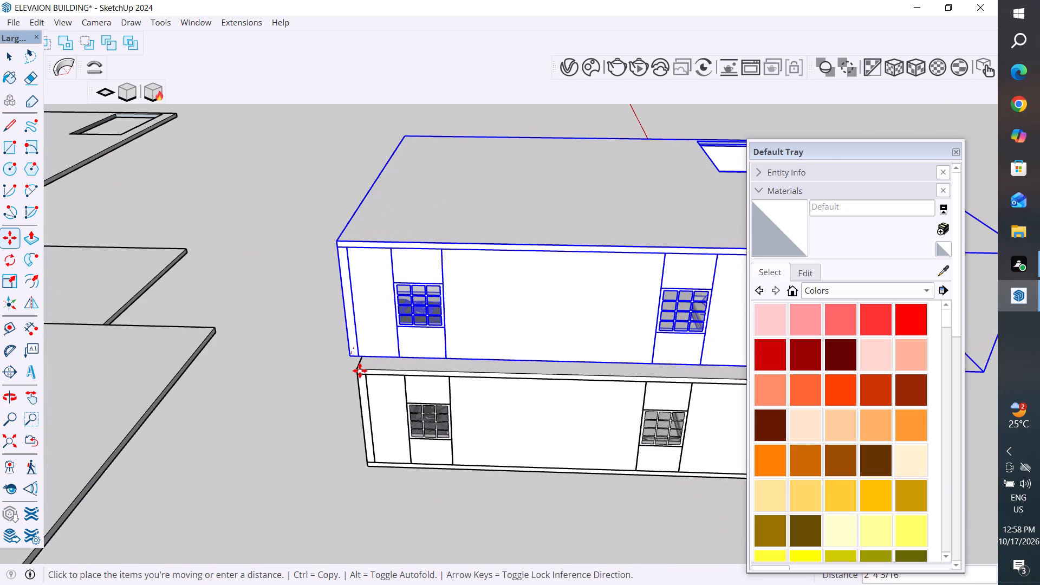
pyautogui.click(363, 373)
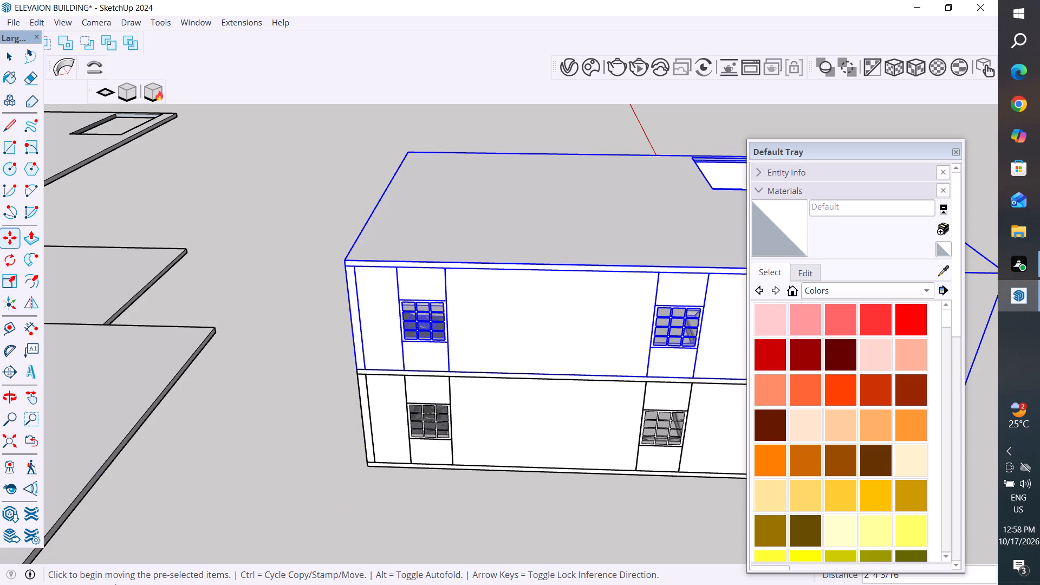
pyautogui.click(12, 61)
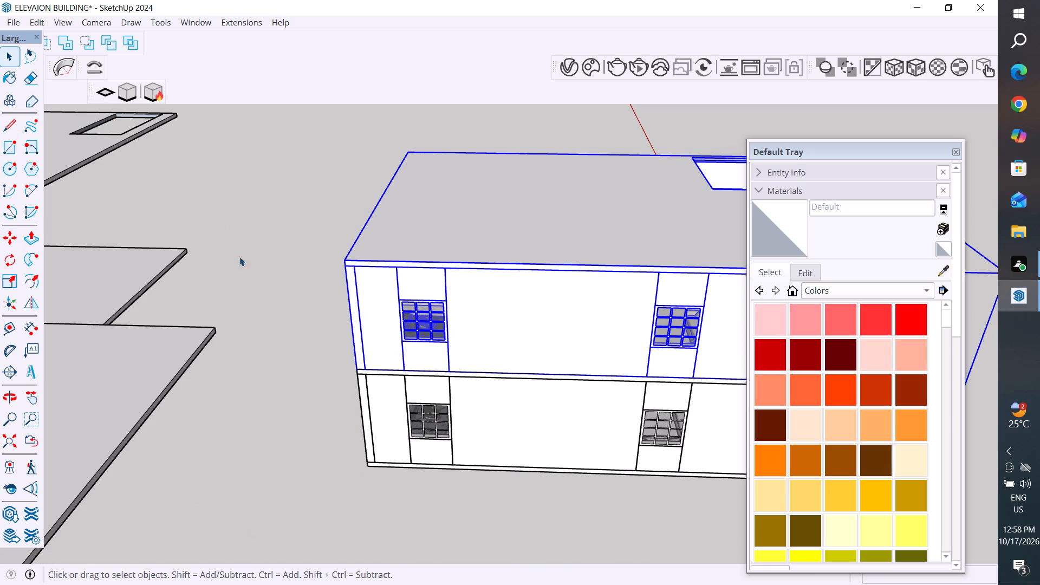
pyautogui.click(244, 263)
# Examine the stacked two-storey building from the front, the side and above, including the stair opening and curved slabs.
pyautogui.scroll(-10, 298, 388)
pyautogui.moveTo(522, 374); pyautogui.dragTo(515, 376, button='middle')
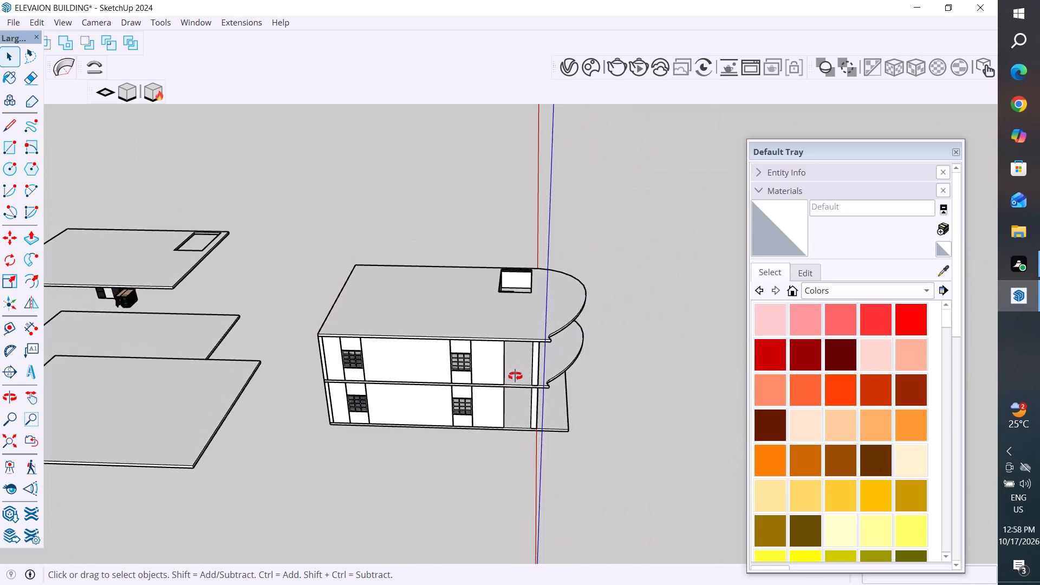
pyautogui.moveTo(515, 376); pyautogui.dragTo(402, 308, button='middle')
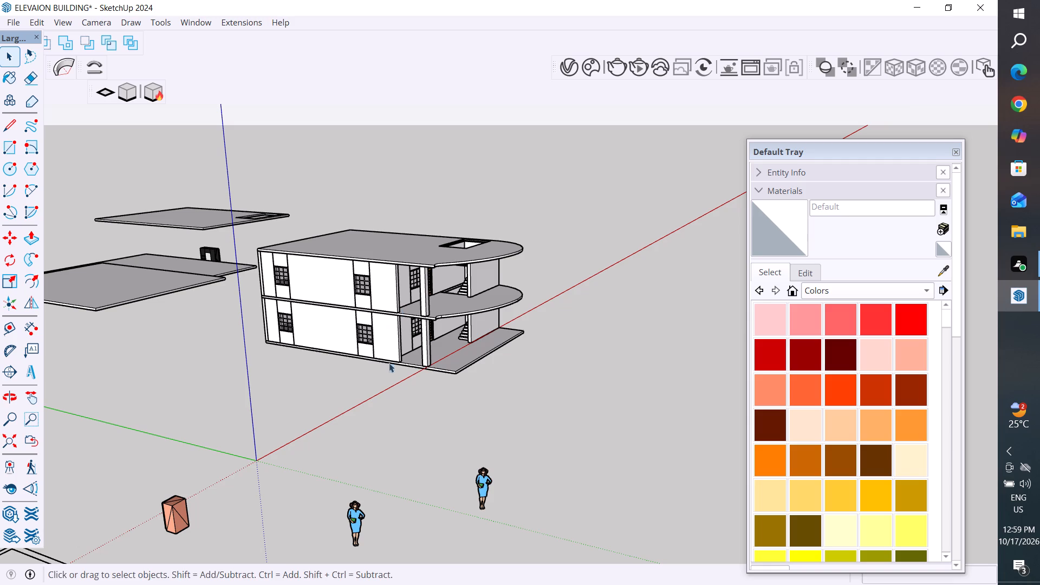
pyautogui.moveTo(562, 359); pyautogui.dragTo(551, 407, button='middle')
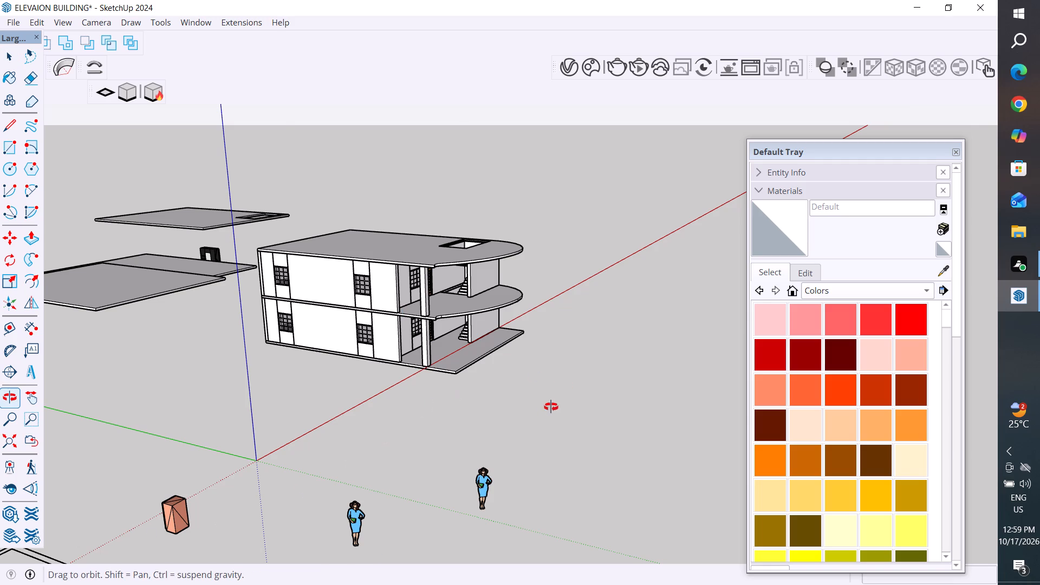
pyautogui.moveTo(551, 407); pyautogui.dragTo(499, 460, button='middle')
pyautogui.scroll(-5, 563, 375)
pyautogui.moveTo(572, 379); pyautogui.dragTo(574, 386, button='middle')
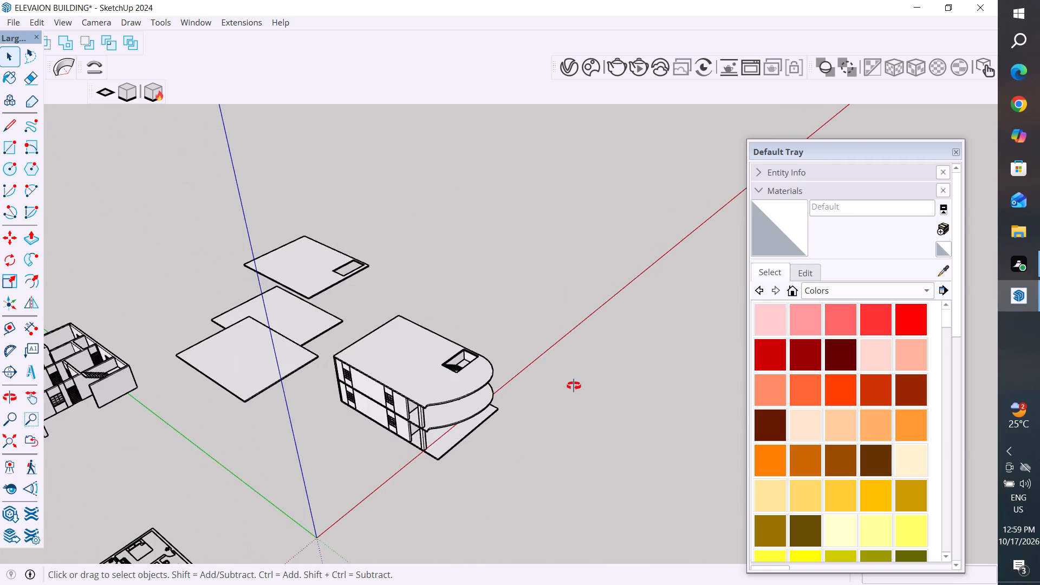
pyautogui.moveTo(574, 386); pyautogui.dragTo(543, 426, button='middle')
pyautogui.scroll(-1, 543, 426)
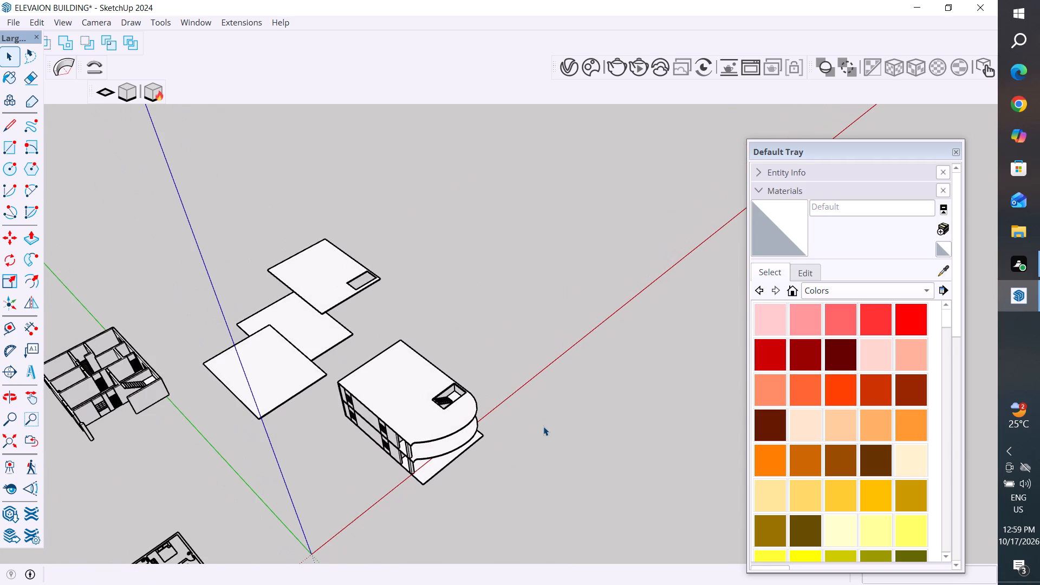
pyautogui.scroll(3, 408, 492)
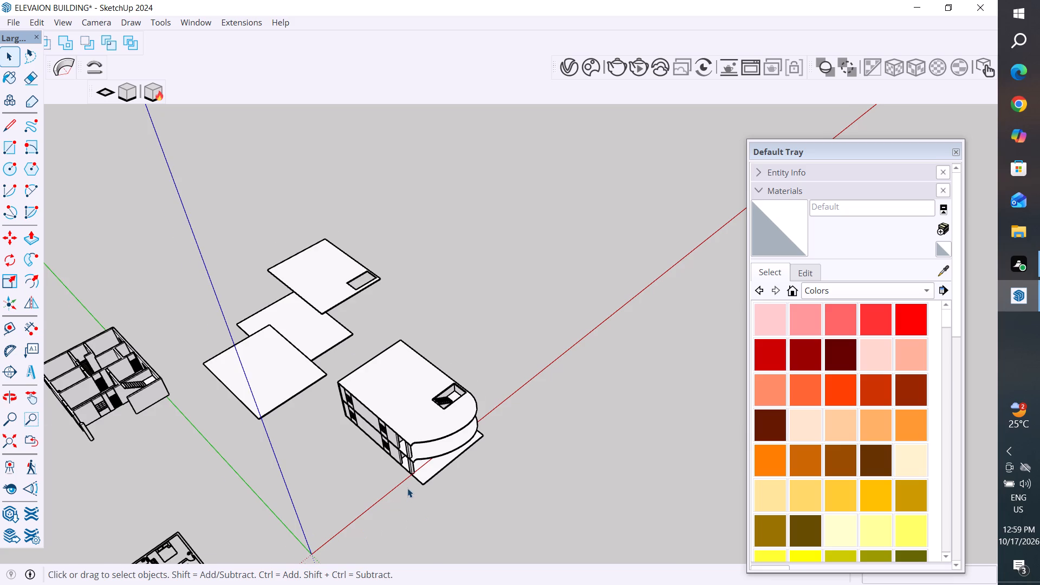
pyautogui.scroll(3, 407, 488)
pyautogui.moveTo(569, 379); pyautogui.dragTo(423, 426, button='middle')
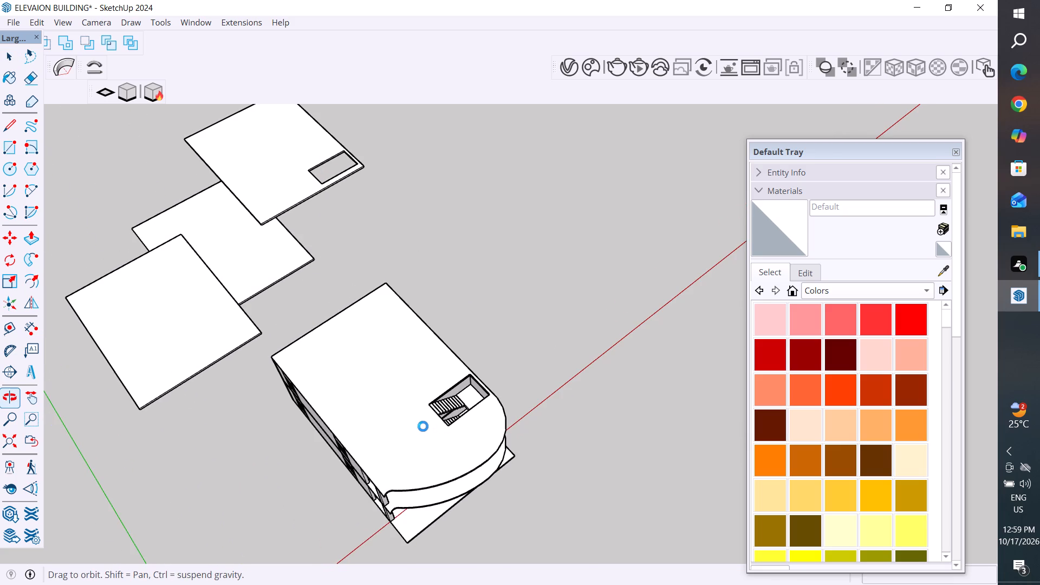
pyautogui.moveTo(423, 426); pyautogui.dragTo(421, 426, button='middle')
pyautogui.click(461, 240)
pyautogui.scroll(-4, 470, 432)
pyautogui.moveTo(471, 513); pyautogui.dragTo(480, 361, button='middle')
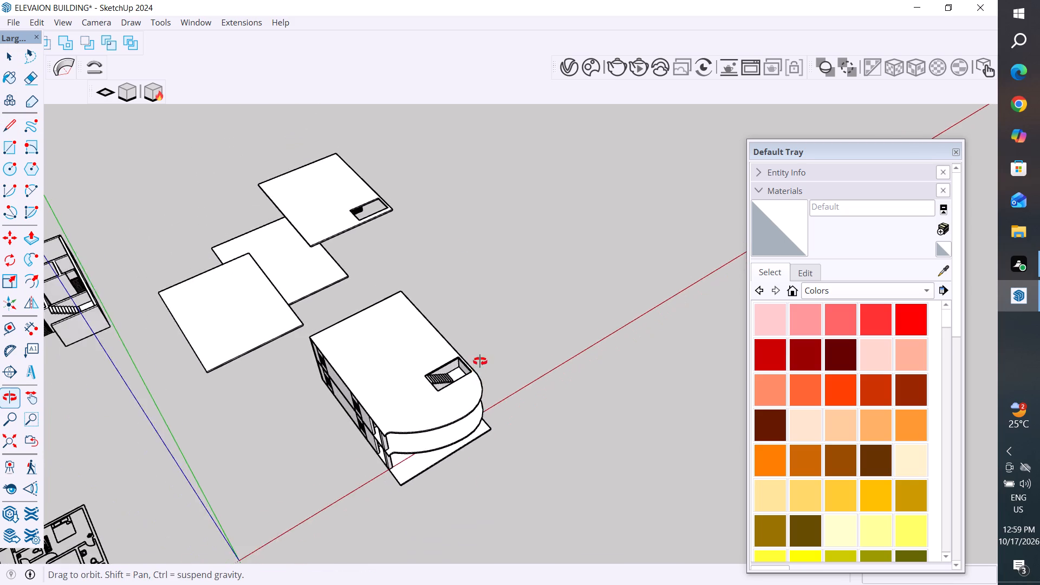
pyautogui.moveTo(480, 361); pyautogui.dragTo(482, 349, button='middle')
pyautogui.scroll(4, 460, 383)
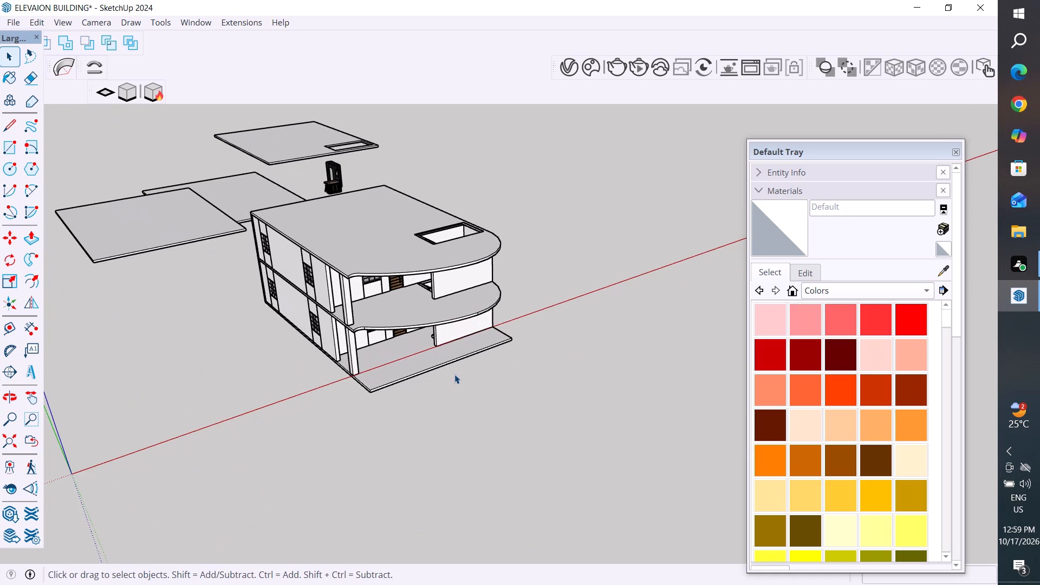
pyautogui.scroll(6, 421, 381)
pyautogui.moveTo(427, 385); pyautogui.dragTo(467, 396, button='middle')
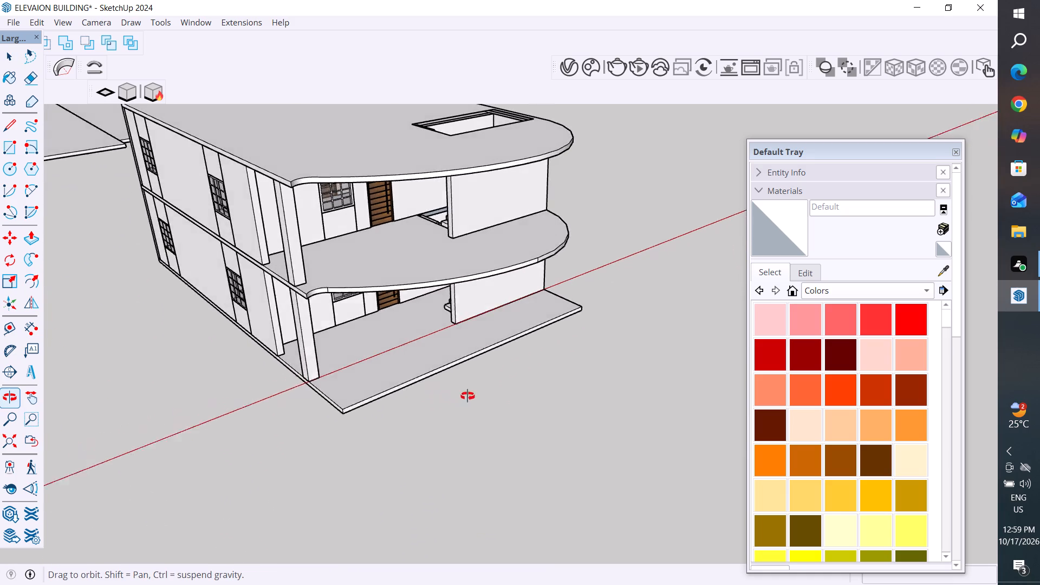
pyautogui.moveTo(467, 396); pyautogui.dragTo(508, 409, button='middle')
pyautogui.scroll(3, 364, 324)
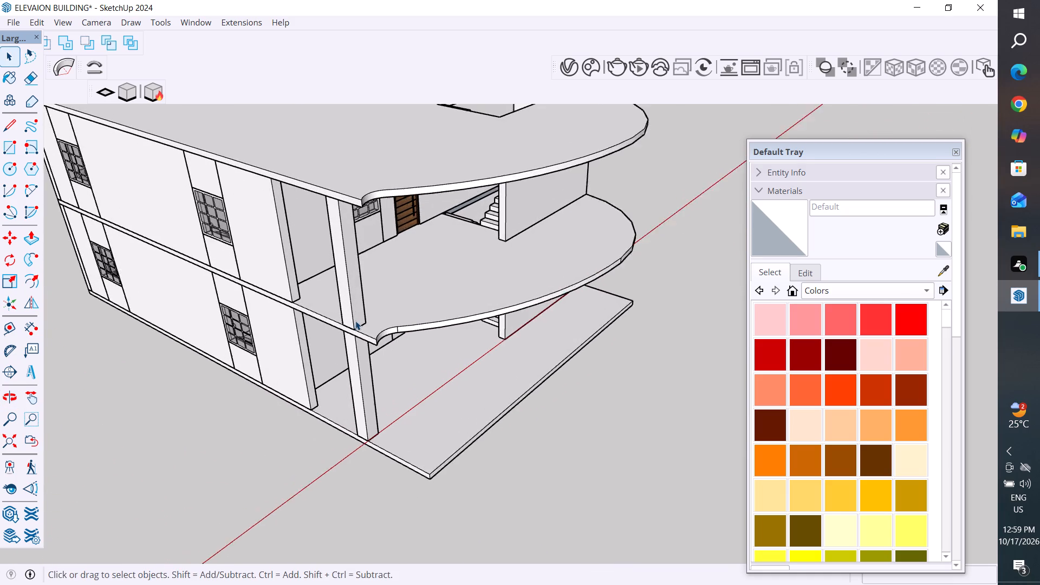
# Inspect the curved balcony slab edge between the storeys and select it to check which group it belongs to.
pyautogui.scroll(-4, 355, 321)
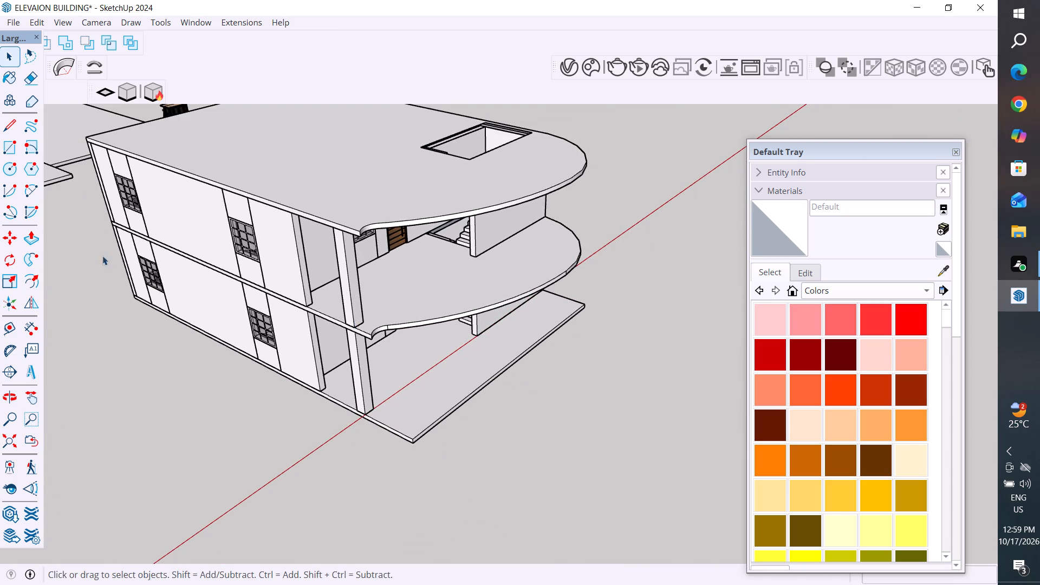
pyautogui.scroll(7, 388, 289)
pyautogui.moveTo(420, 331); pyautogui.dragTo(449, 364, button='middle')
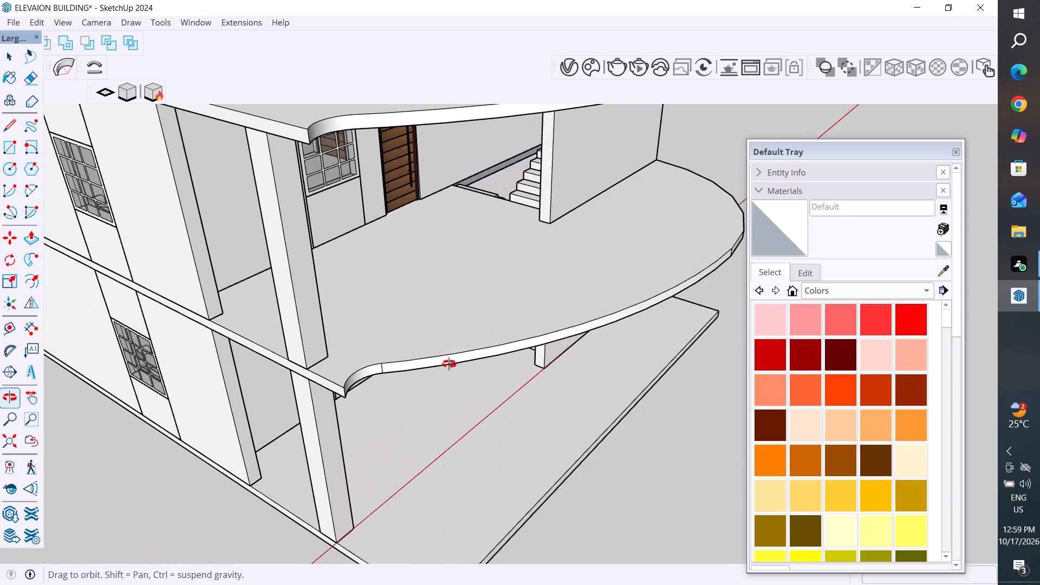
pyautogui.moveTo(449, 364); pyautogui.dragTo(484, 414, button='middle')
pyautogui.scroll(4, 491, 392)
pyautogui.click(497, 381)
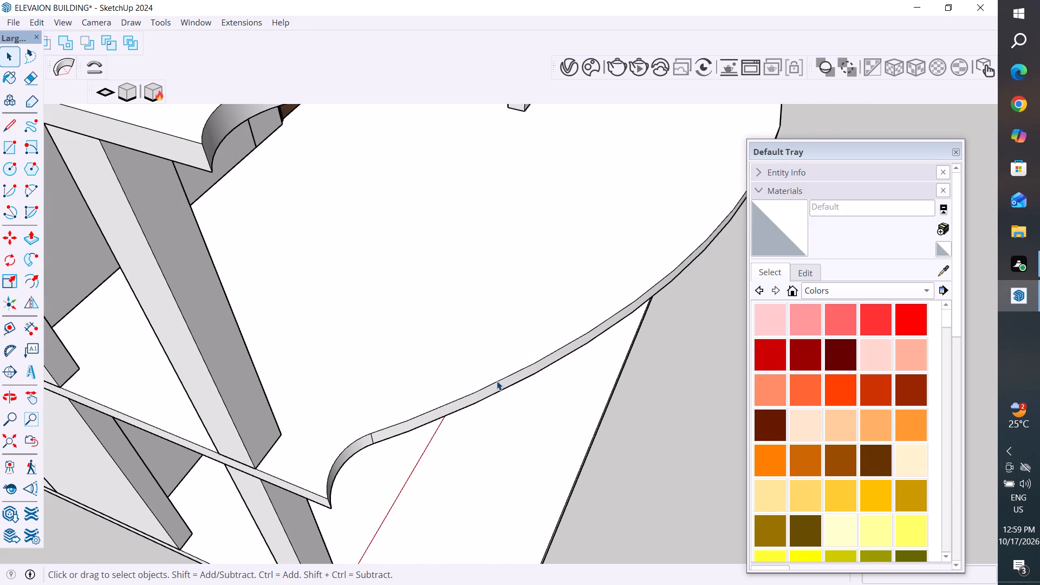
pyautogui.scroll(-3, 490, 395)
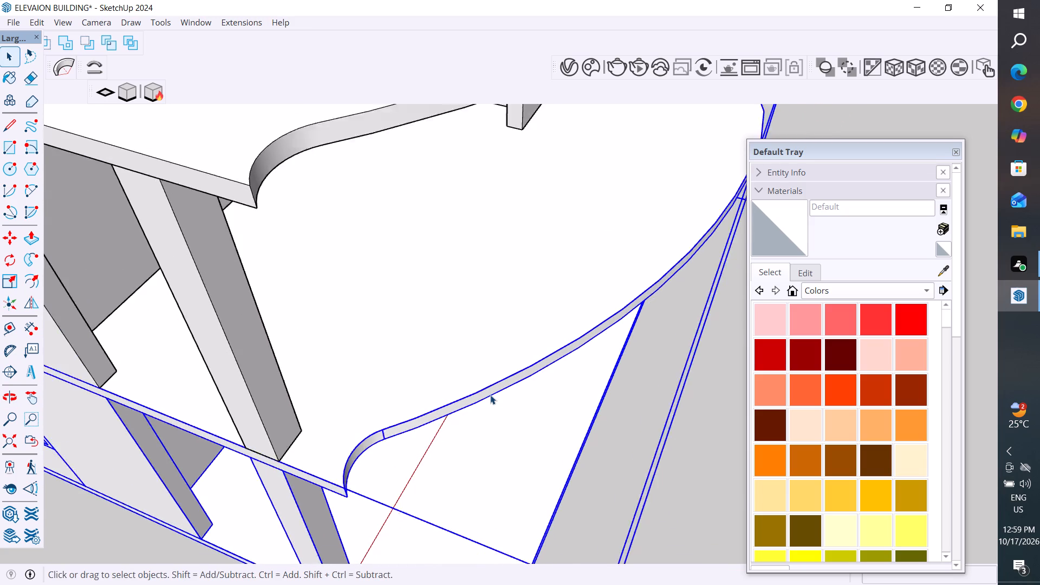
pyautogui.scroll(-18, 490, 395)
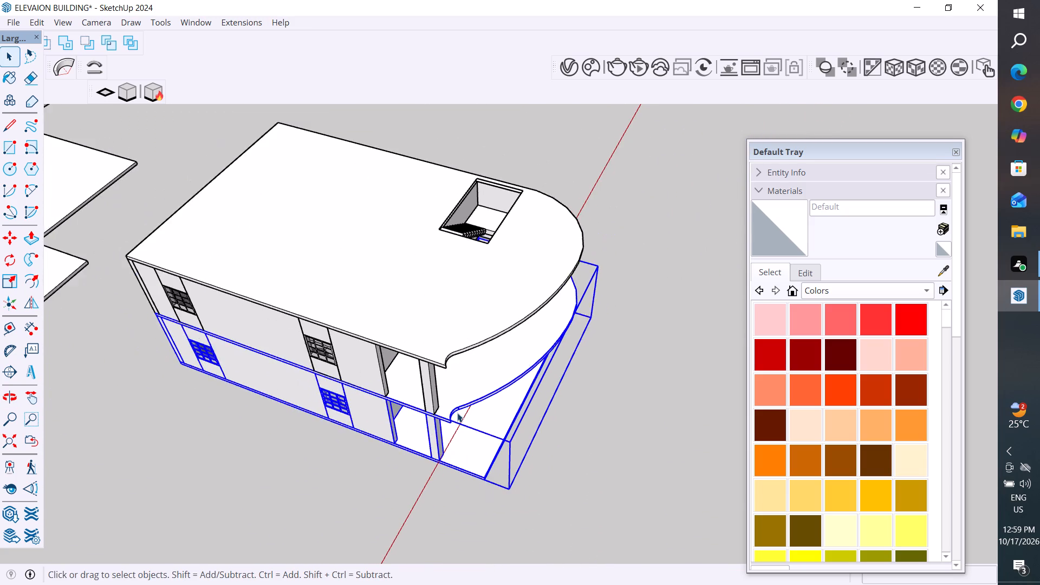
pyautogui.scroll(-9, 428, 426)
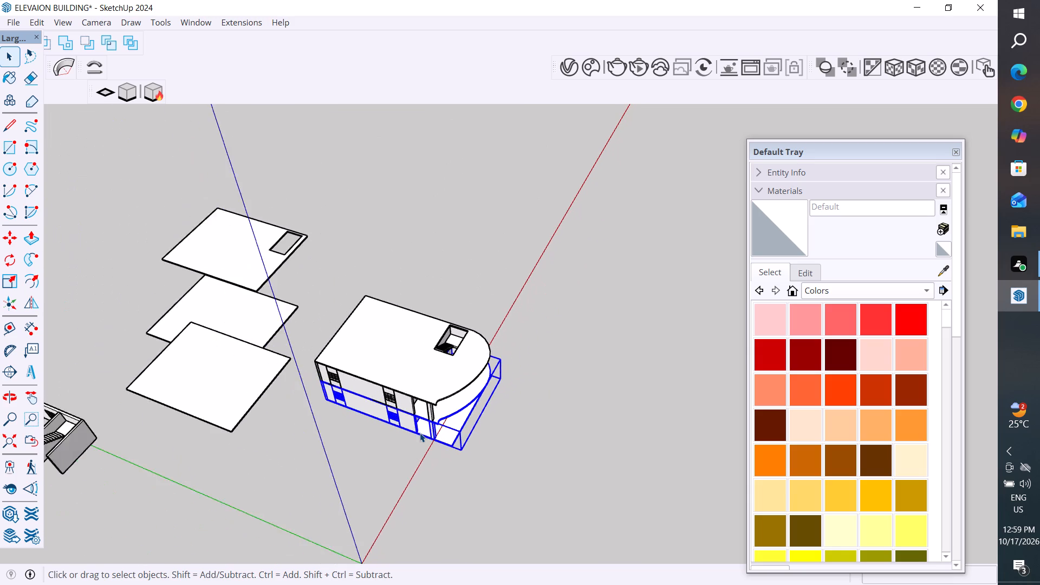
pyautogui.click(523, 346)
# Select the top roof slab to check the extents of the upper-storey group above the lower storey.
pyautogui.scroll(9, 484, 368)
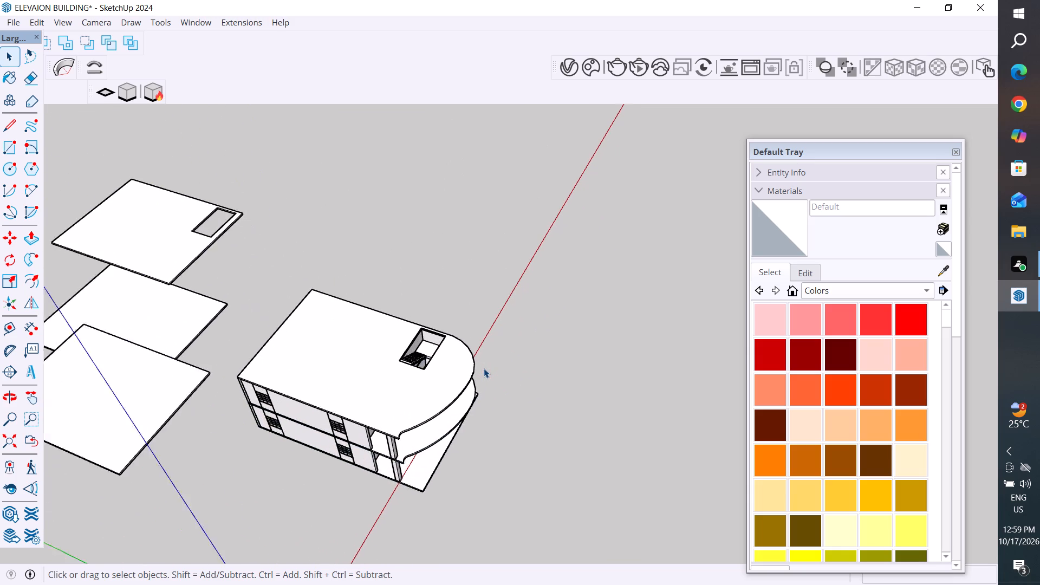
pyautogui.moveTo(492, 375); pyautogui.dragTo(395, 400, button='middle')
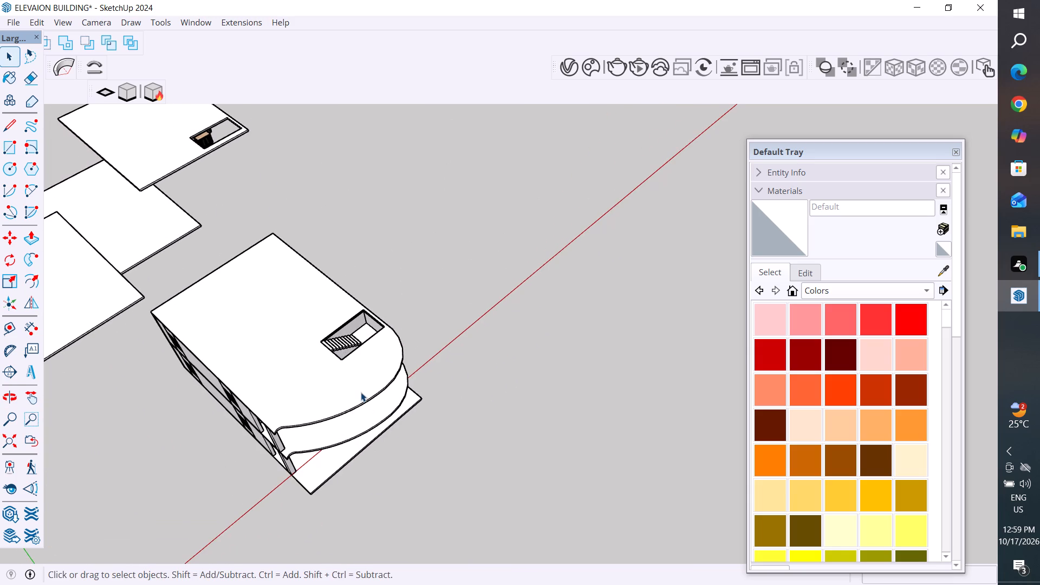
pyautogui.click(361, 392)
pyautogui.moveTo(361, 392); pyautogui.dragTo(376, 317, button='middle')
pyautogui.scroll(1, 361, 392)
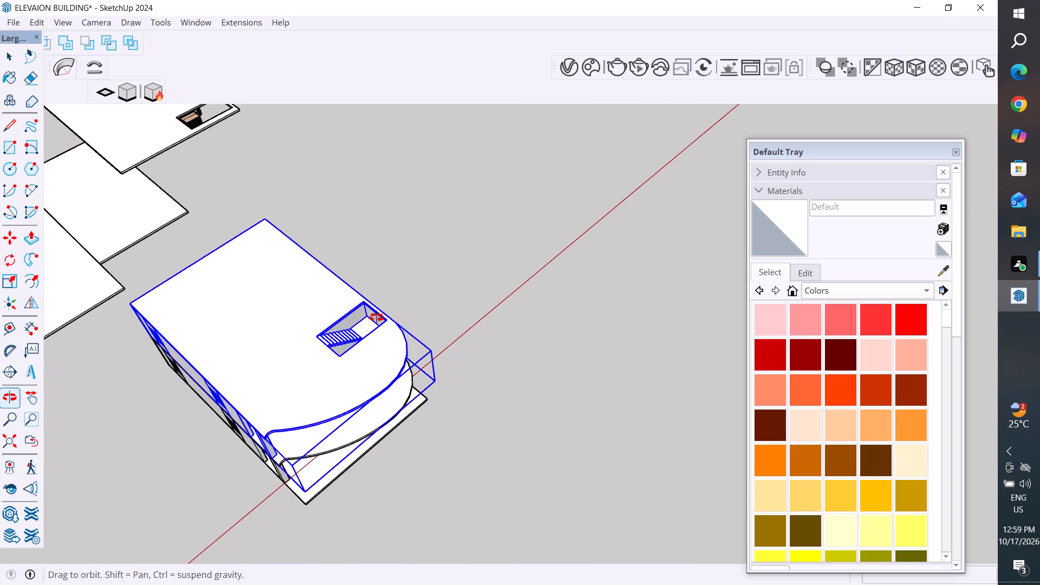
pyautogui.moveTo(376, 317); pyautogui.dragTo(396, 242, button='middle')
pyautogui.scroll(-4, 424, 486)
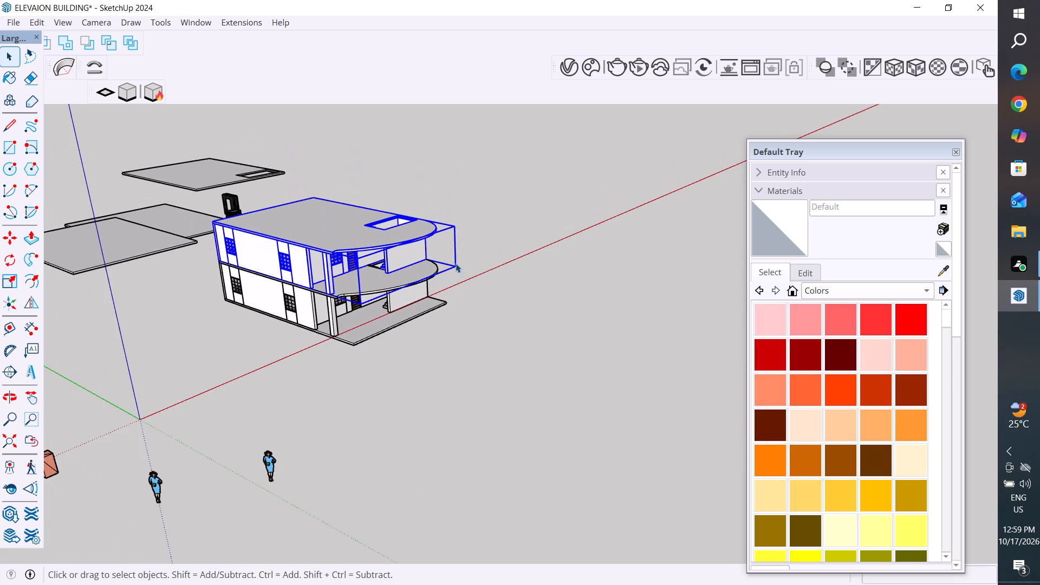
pyautogui.click(473, 198)
# Explode the upper-storey group into its separate parts and clear the selection.
pyautogui.click(350, 233)
pyautogui.scroll(6, 350, 233)
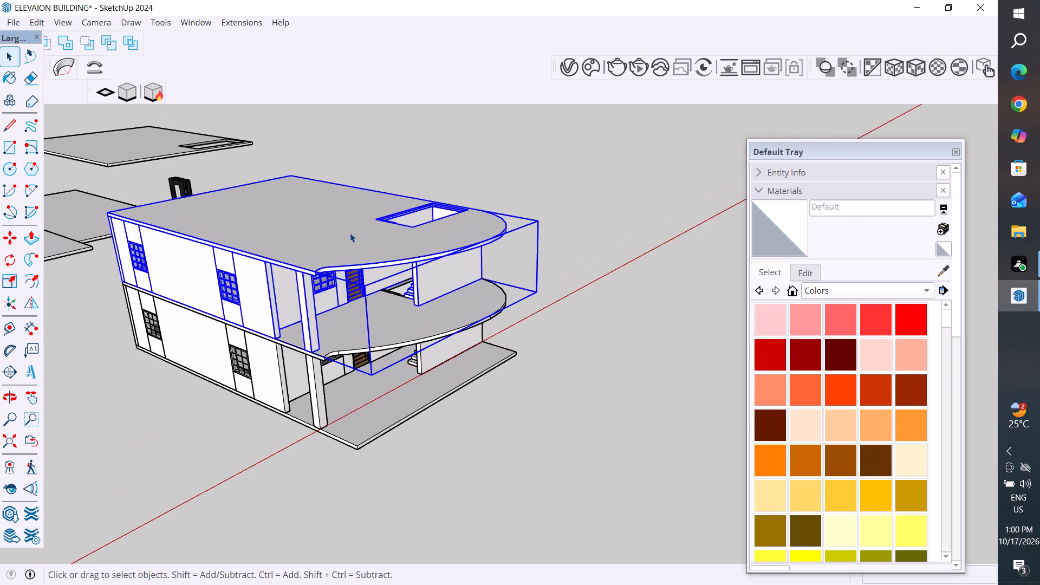
pyautogui.rightClick(350, 233)
pyautogui.click(393, 95)
pyautogui.click(435, 133)
pyautogui.scroll(4, 348, 258)
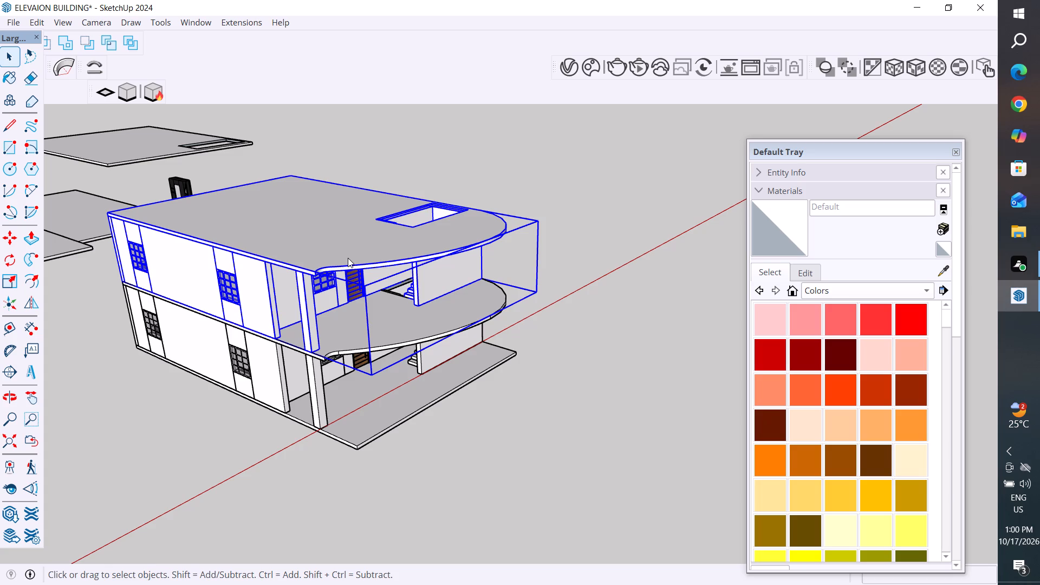
pyautogui.scroll(8, 348, 258)
pyautogui.click(493, 189)
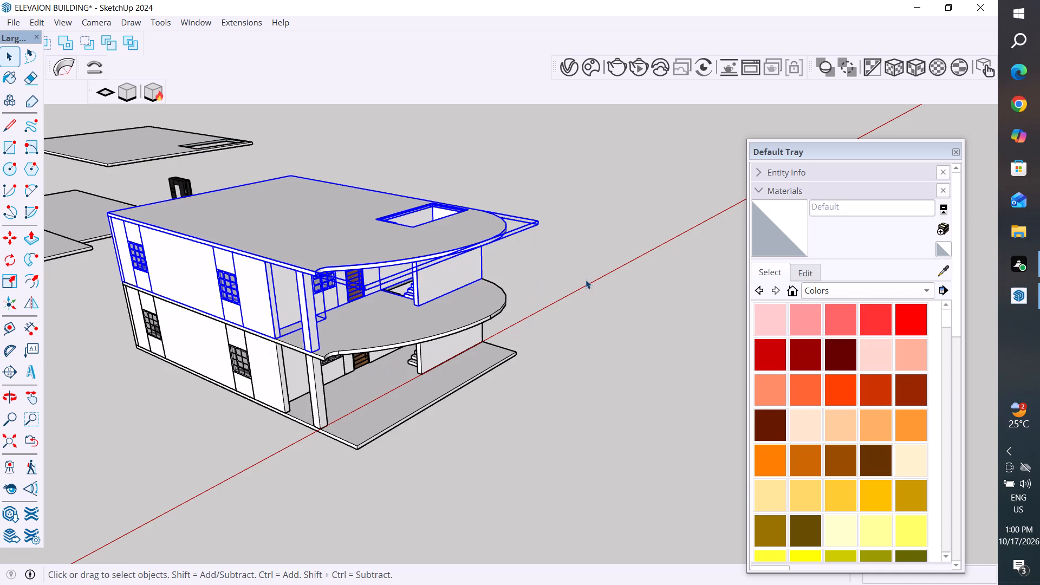
pyautogui.scroll(3, 370, 197)
pyautogui.click(483, 158)
# Explode the top roof slab's own group so its faces and edges become directly editable.
pyautogui.scroll(3, 361, 297)
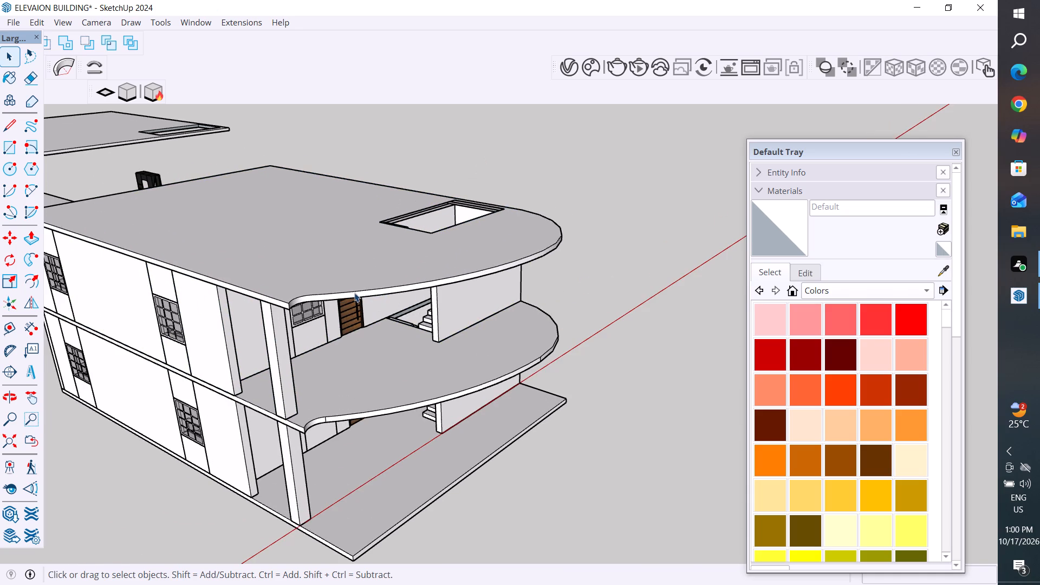
pyautogui.scroll(1, 354, 292)
pyautogui.click(355, 289)
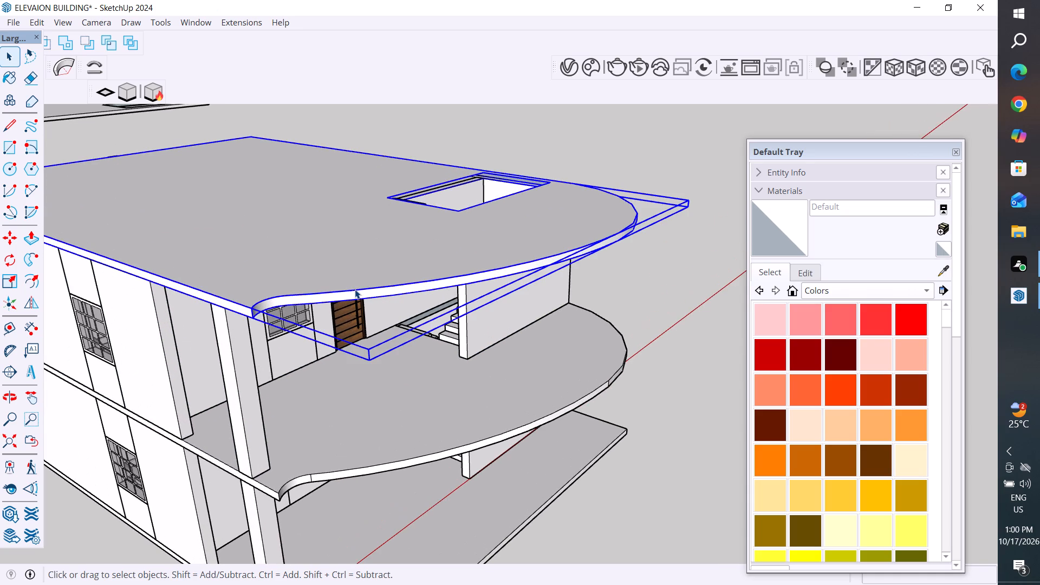
pyautogui.rightClick(400, 268)
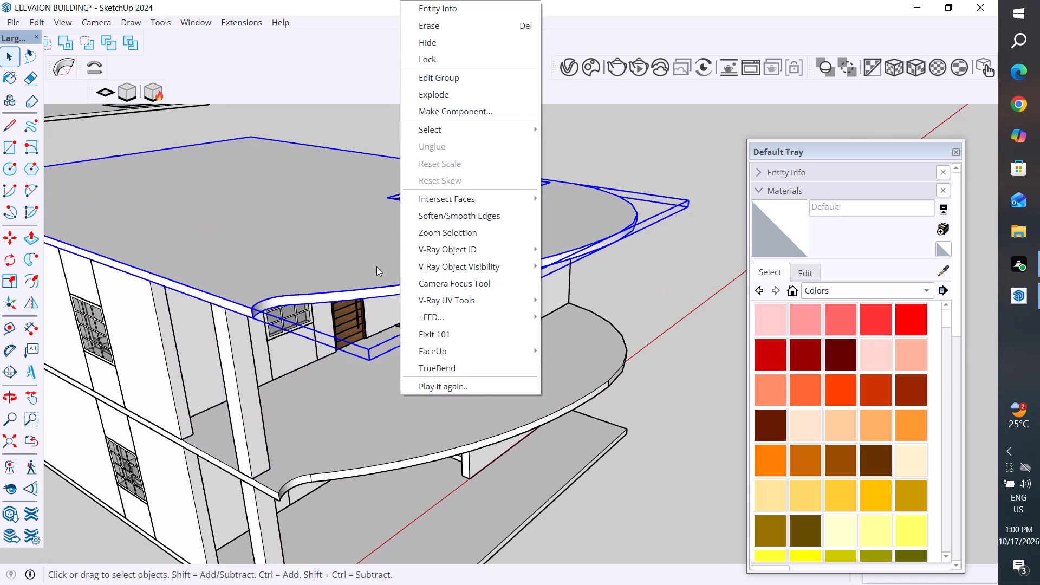
pyautogui.scroll(-3, 225, 454)
pyautogui.click(467, 99)
pyautogui.click(511, 129)
# Inspect the exploded roof slab from above, checking its top face and curved outline edge by selecting them.
pyautogui.moveTo(502, 296); pyautogui.dragTo(490, 344, button='middle')
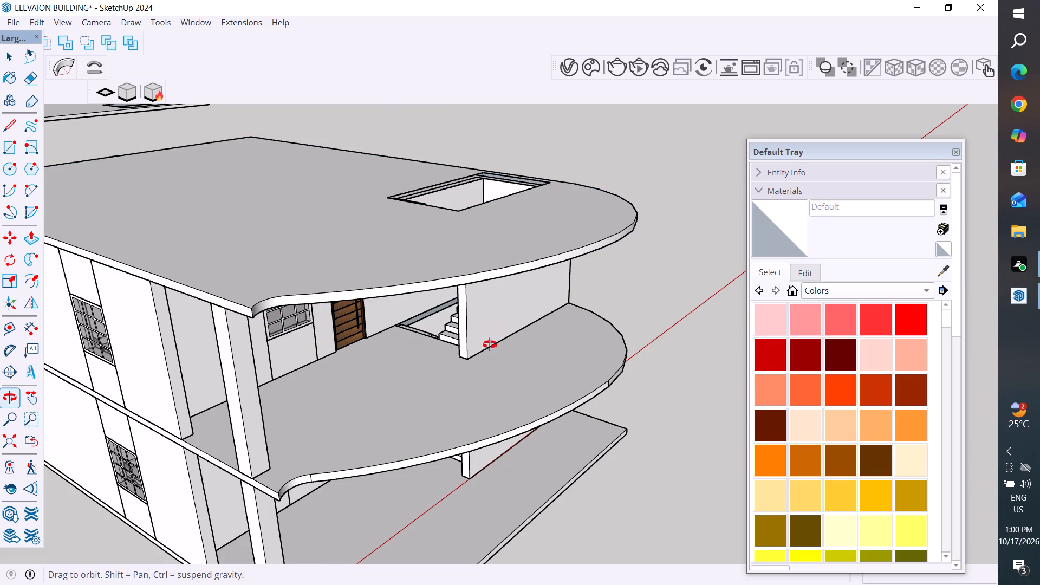
pyautogui.moveTo(490, 344); pyautogui.dragTo(468, 479, button='middle')
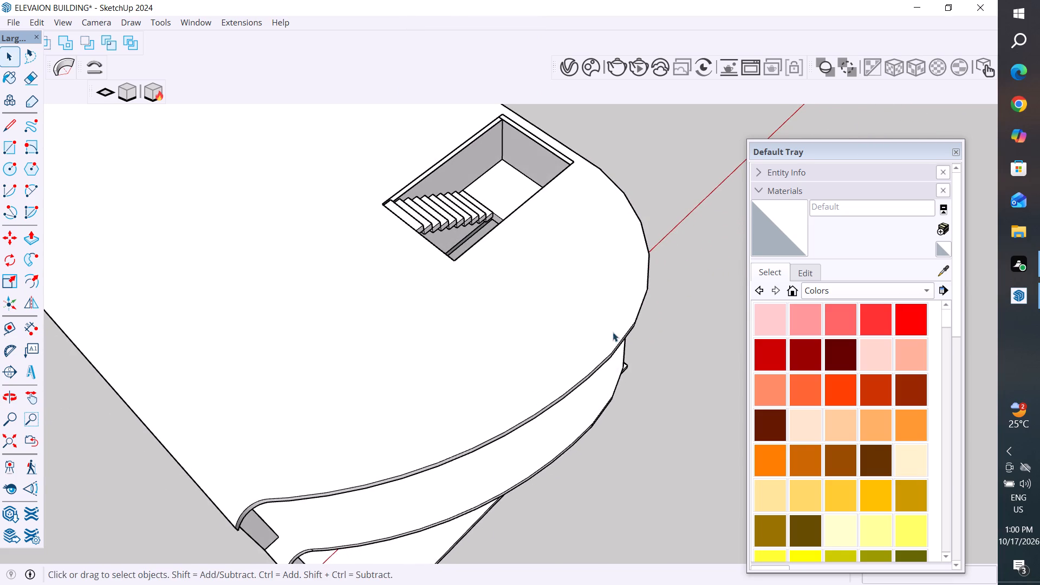
pyautogui.scroll(2, 619, 332)
pyautogui.click(635, 320)
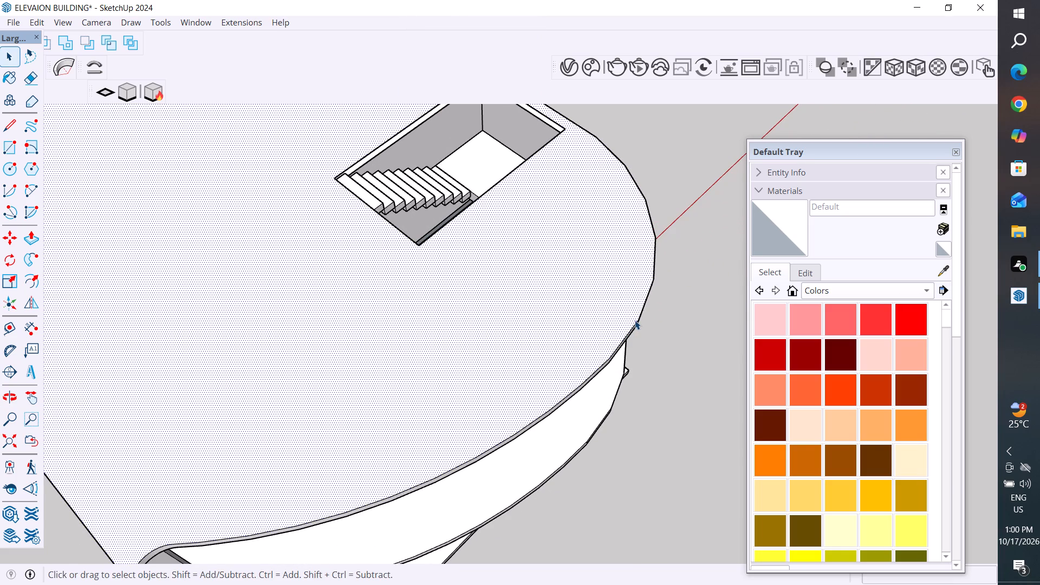
pyautogui.click(643, 314)
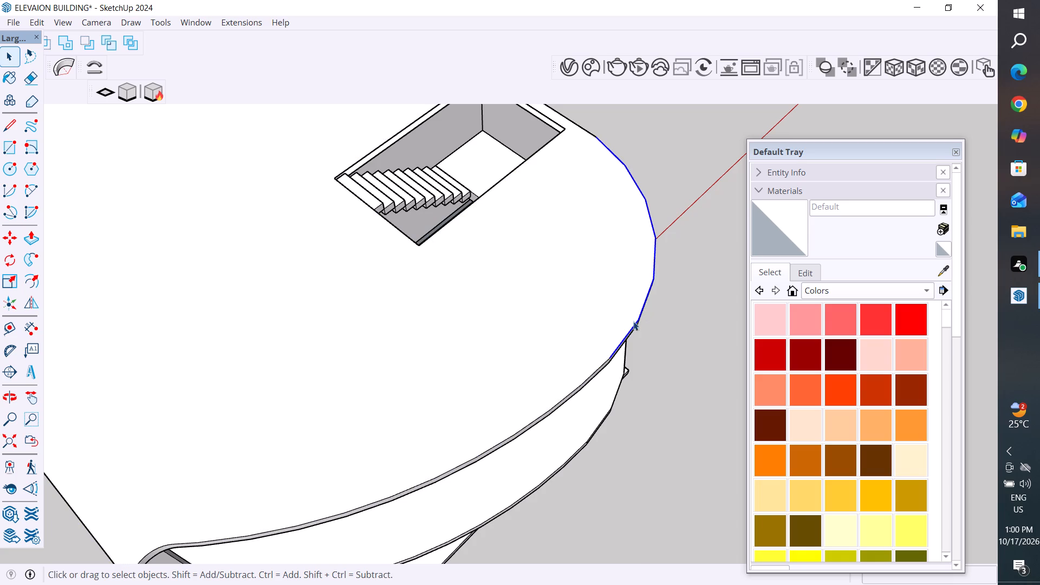
pyautogui.scroll(-3, 599, 379)
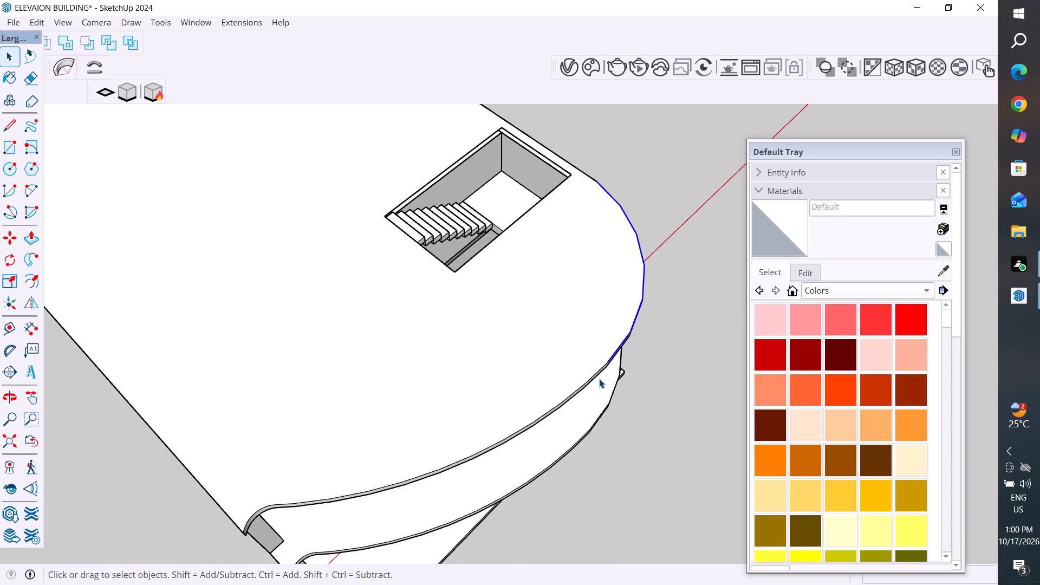
pyautogui.scroll(-1, 599, 379)
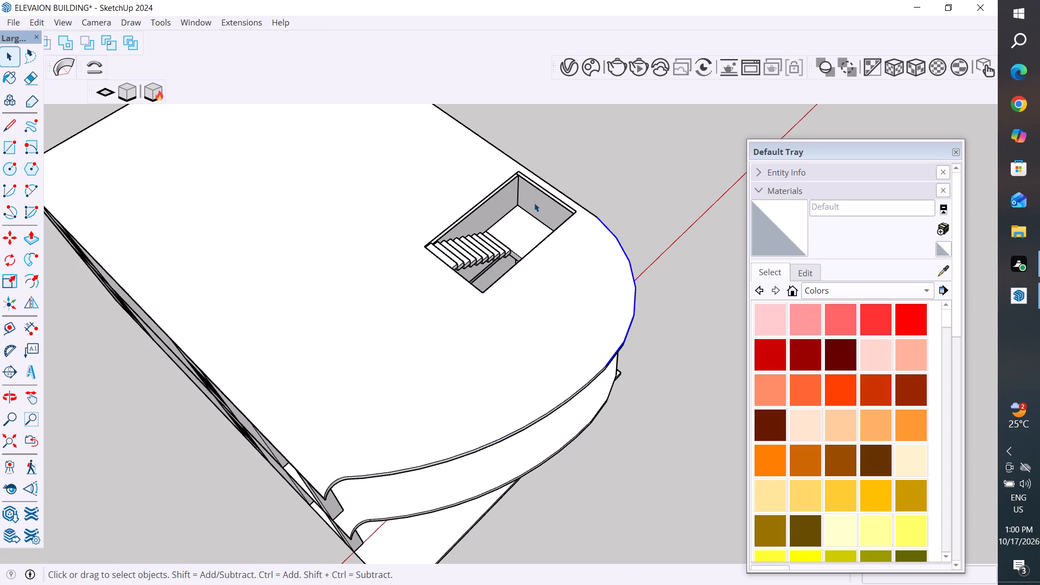
pyautogui.click(654, 172)
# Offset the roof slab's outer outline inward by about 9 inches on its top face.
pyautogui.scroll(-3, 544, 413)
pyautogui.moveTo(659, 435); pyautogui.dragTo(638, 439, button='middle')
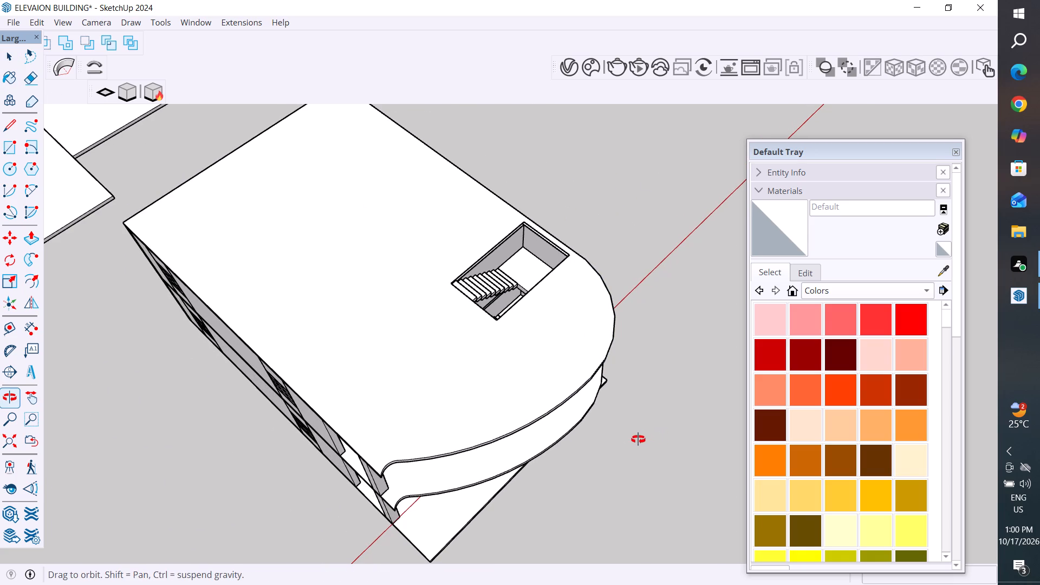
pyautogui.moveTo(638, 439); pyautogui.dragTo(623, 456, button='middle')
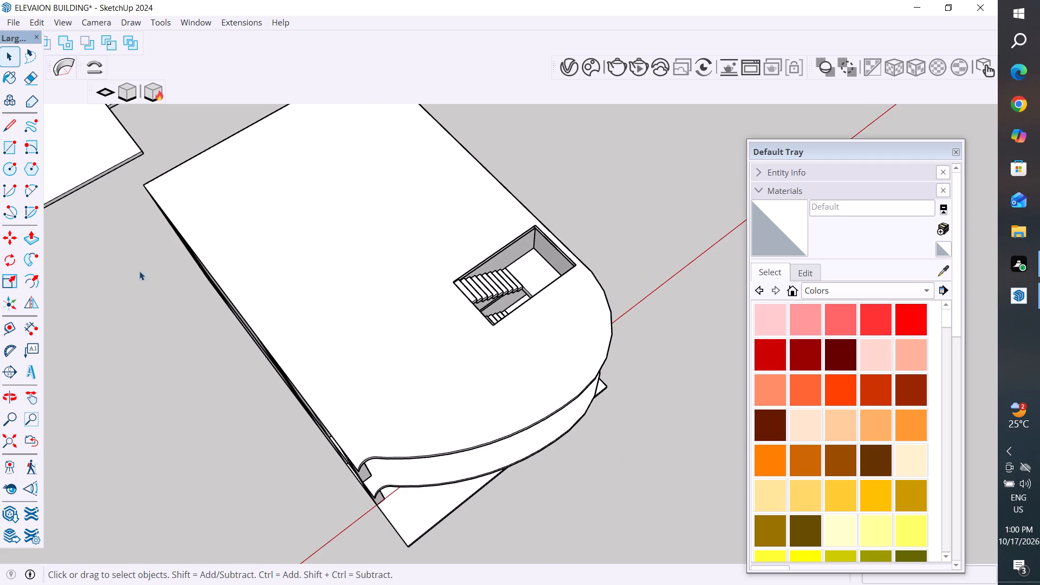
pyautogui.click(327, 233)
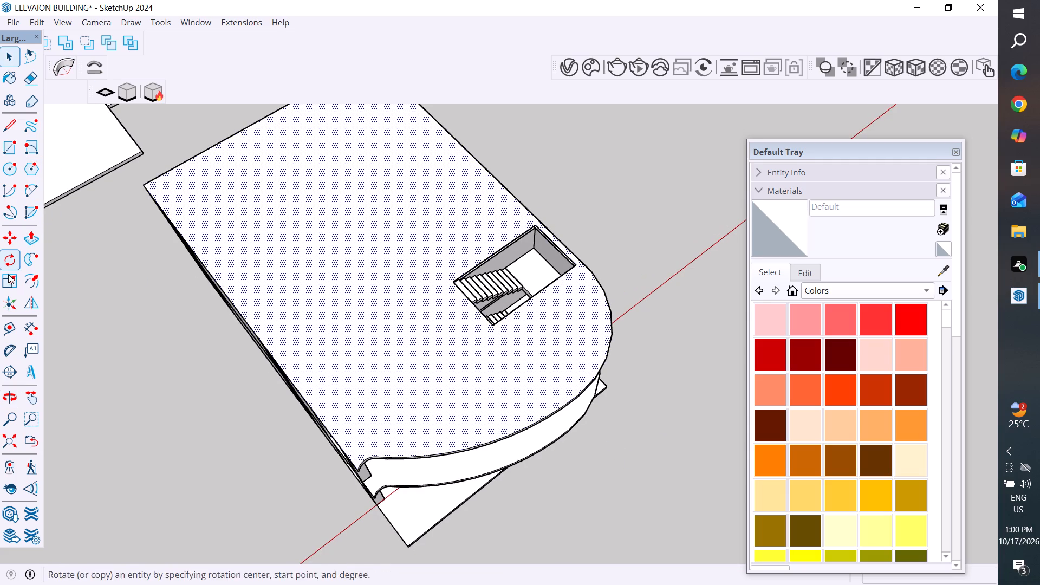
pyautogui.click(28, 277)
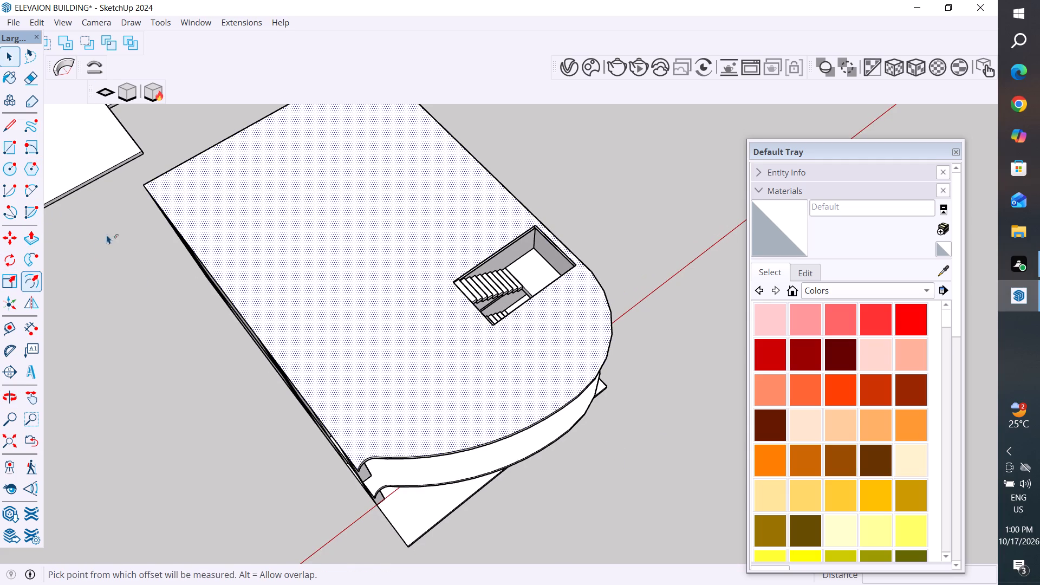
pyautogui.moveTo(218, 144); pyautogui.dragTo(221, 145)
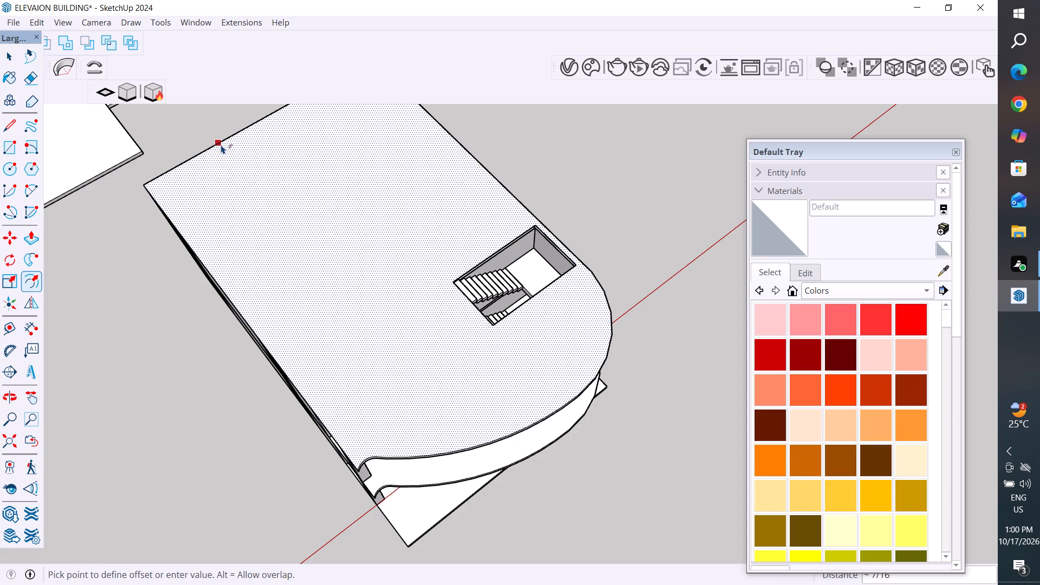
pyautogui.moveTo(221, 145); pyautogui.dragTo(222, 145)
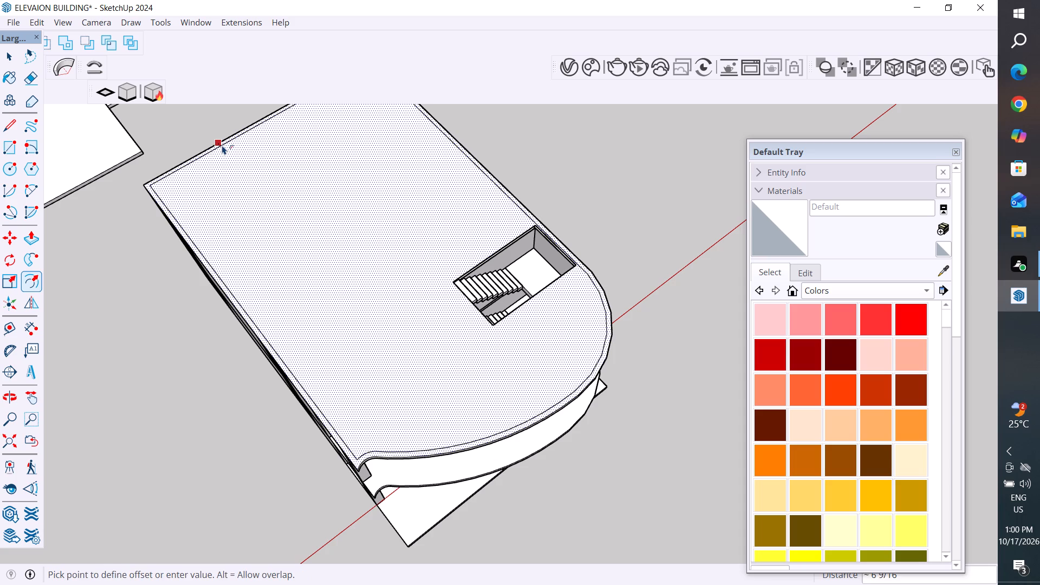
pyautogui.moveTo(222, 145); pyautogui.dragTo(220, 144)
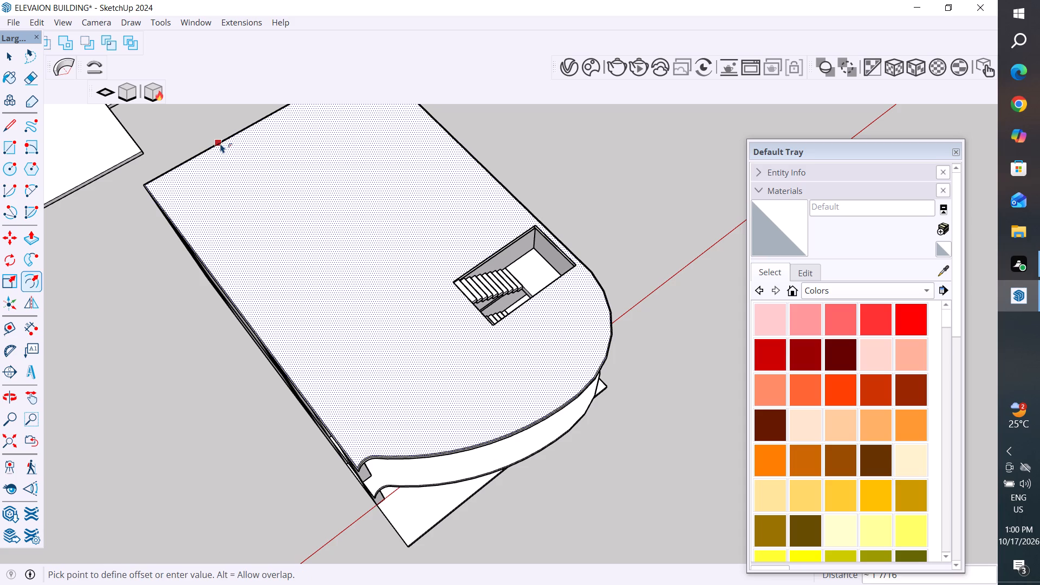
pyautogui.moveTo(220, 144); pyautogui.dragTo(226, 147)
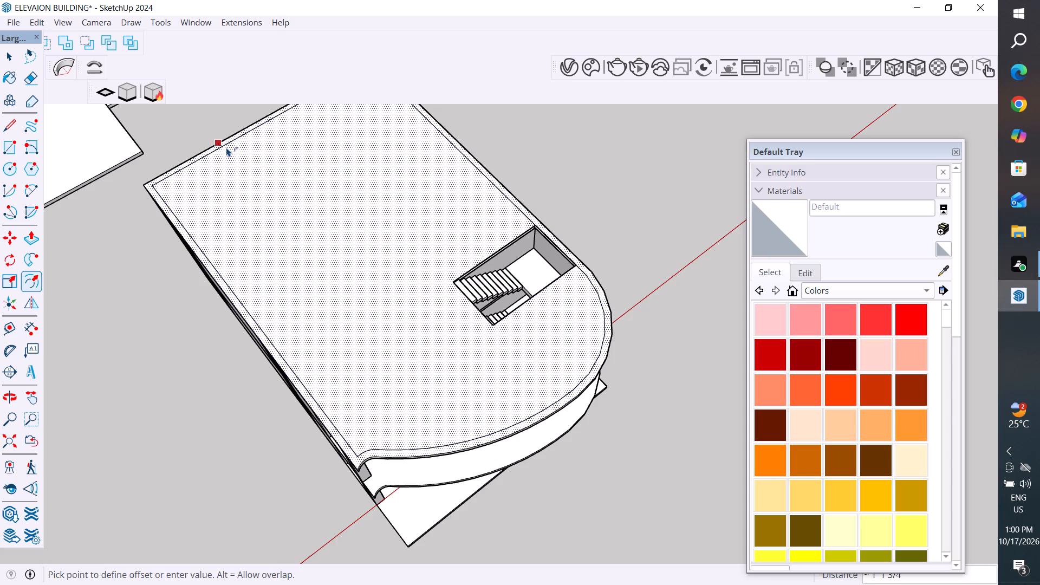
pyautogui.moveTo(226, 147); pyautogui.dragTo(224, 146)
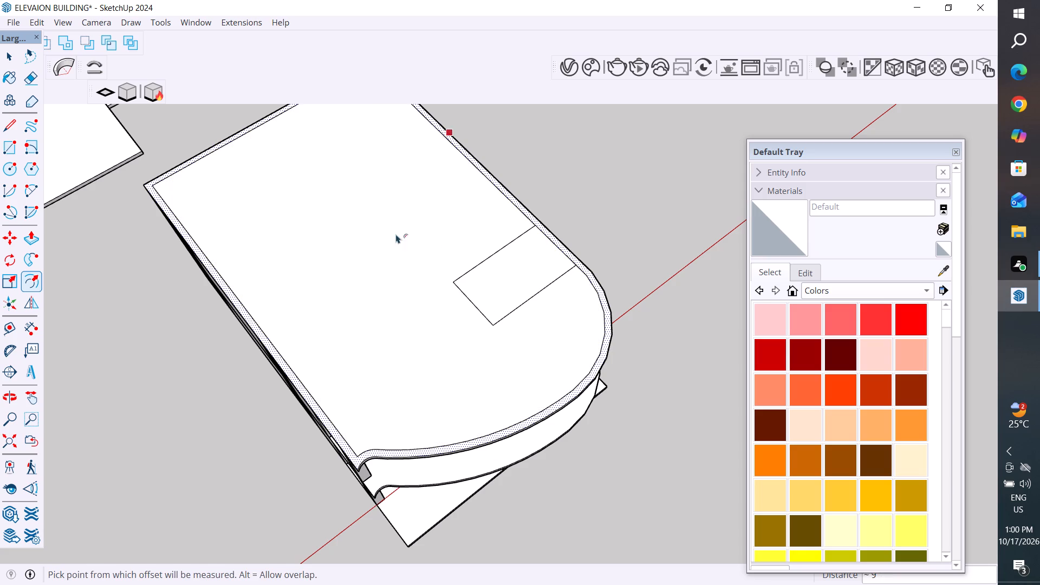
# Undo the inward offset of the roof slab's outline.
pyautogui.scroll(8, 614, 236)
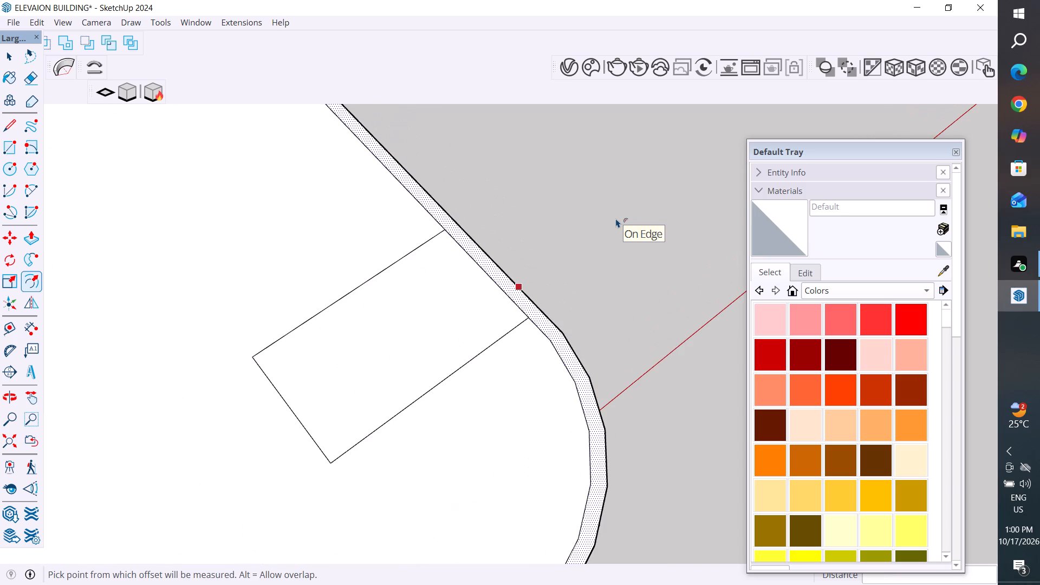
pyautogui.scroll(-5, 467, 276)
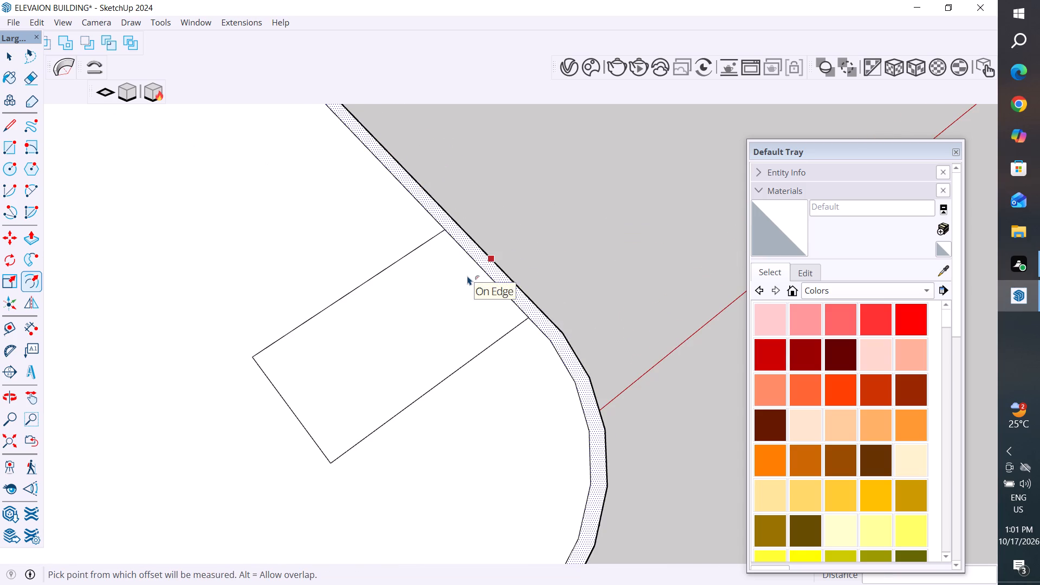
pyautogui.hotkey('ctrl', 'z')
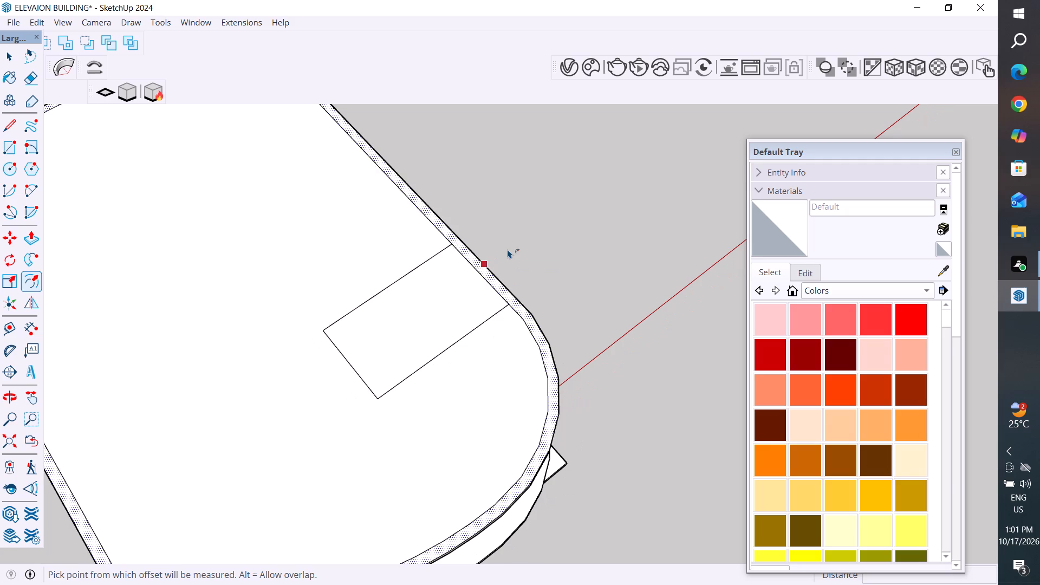
# Offset the roof slab's outer outline inward by about 2' 1" and clear the selection.
pyautogui.scroll(-4, 415, 349)
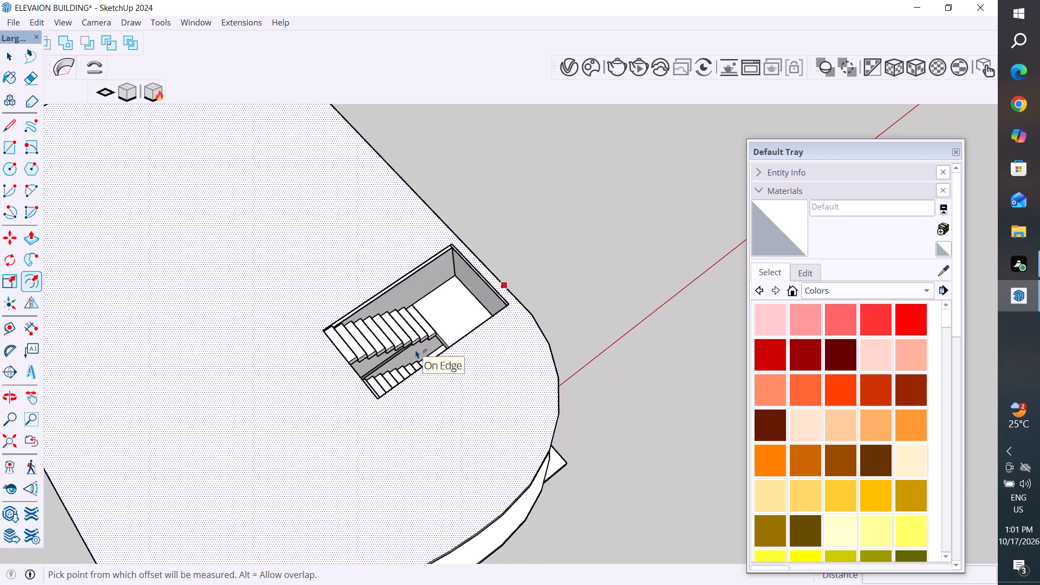
pyautogui.scroll(-1, 415, 349)
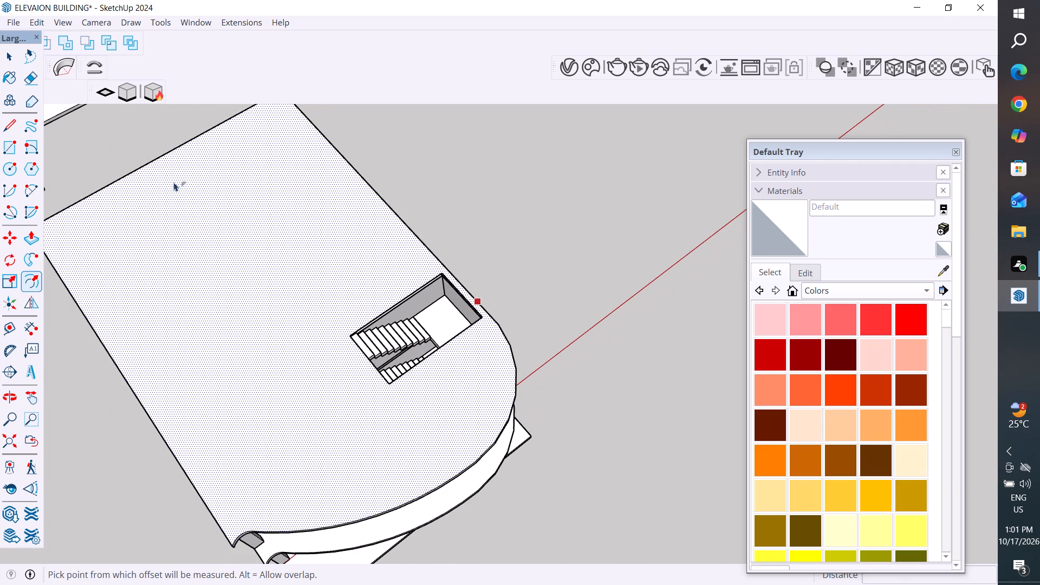
pyautogui.moveTo(161, 164); pyautogui.dragTo(170, 167)
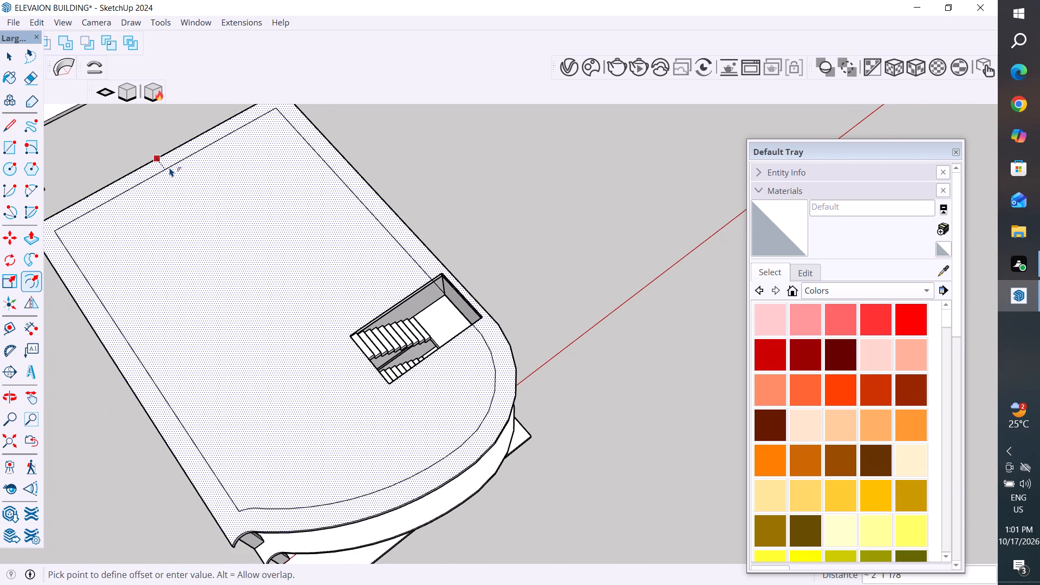
pyautogui.click(7, 51)
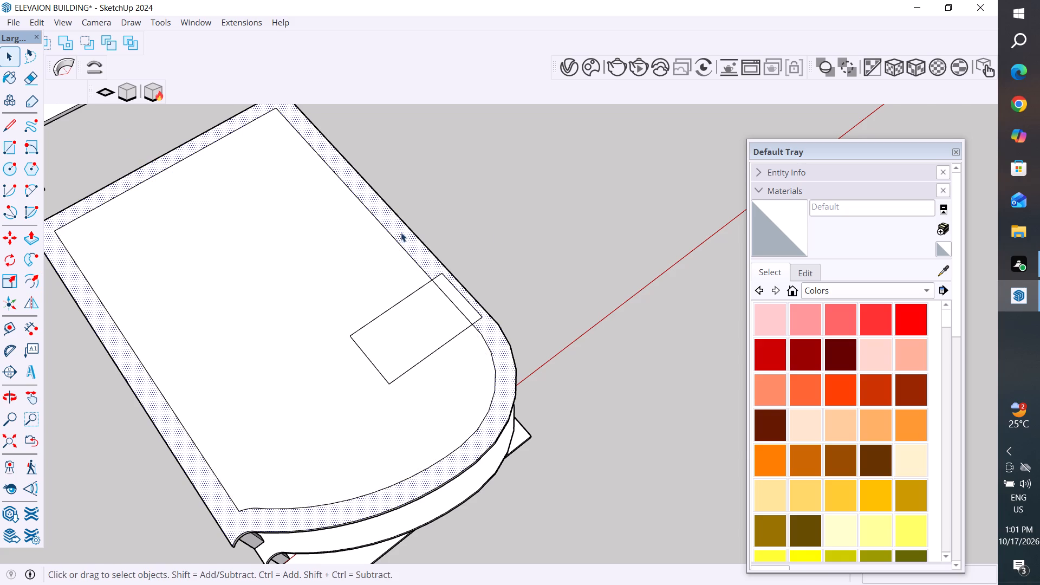
pyautogui.click(518, 232)
# Delete the segment of the offset line that crosses the stair opening.
pyautogui.scroll(9, 435, 303)
pyautogui.click(444, 288)
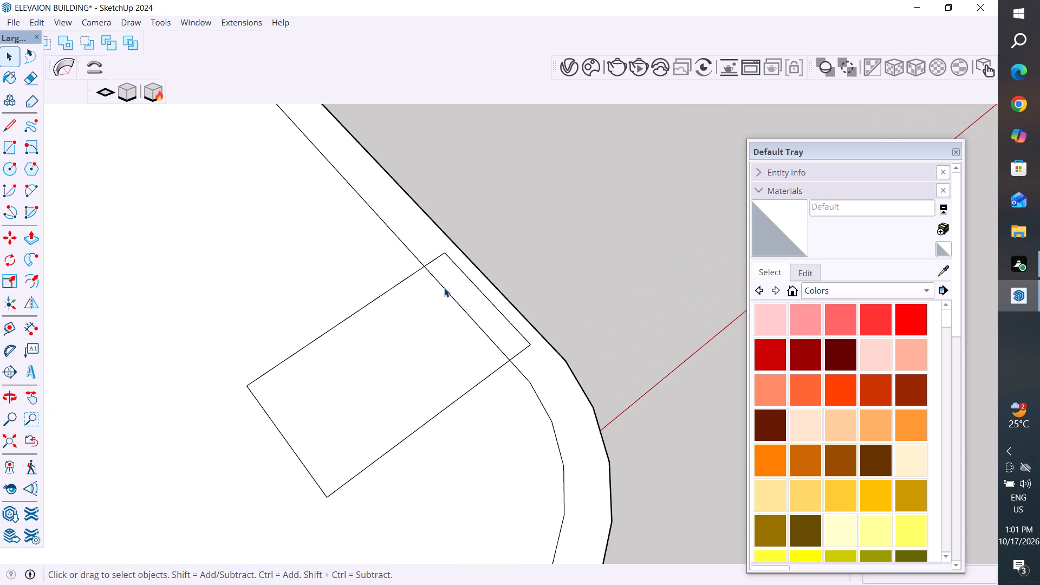
pyautogui.press('Delete')
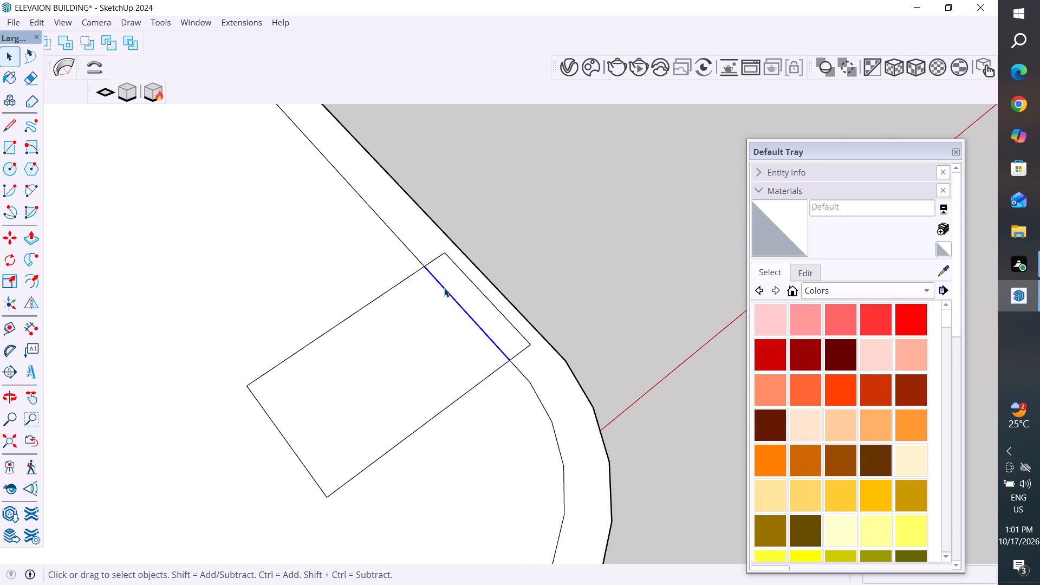
# Delete the face covering the stair opening in the roof slab.
pyautogui.click(439, 328)
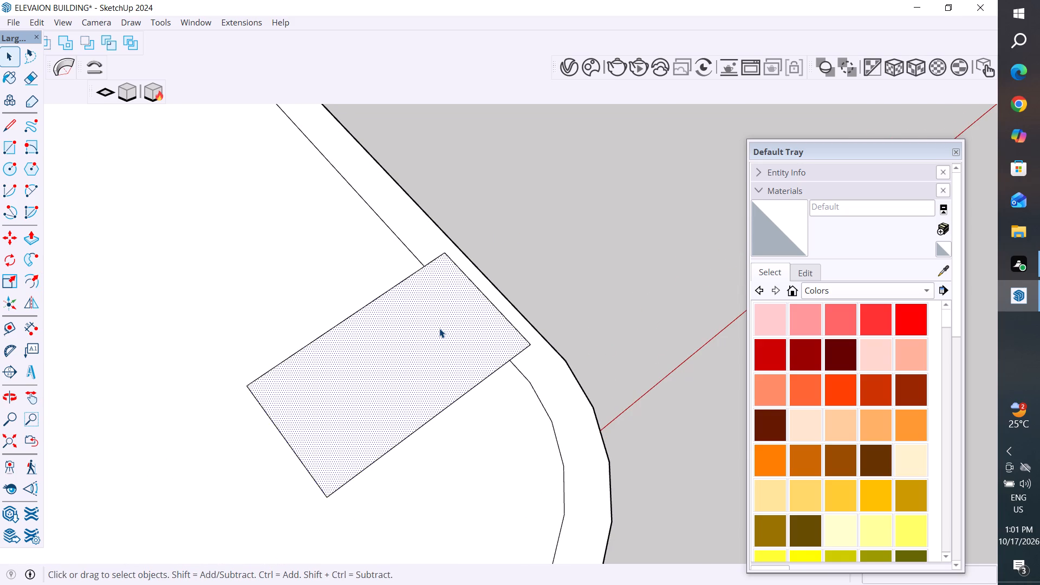
pyautogui.press('Delete')
# Copy all lines and arcs of the roof slab's inset outline about 50' 7" along the red axis, clear of the building, and deselect them.
pyautogui.scroll(-14, 447, 411)
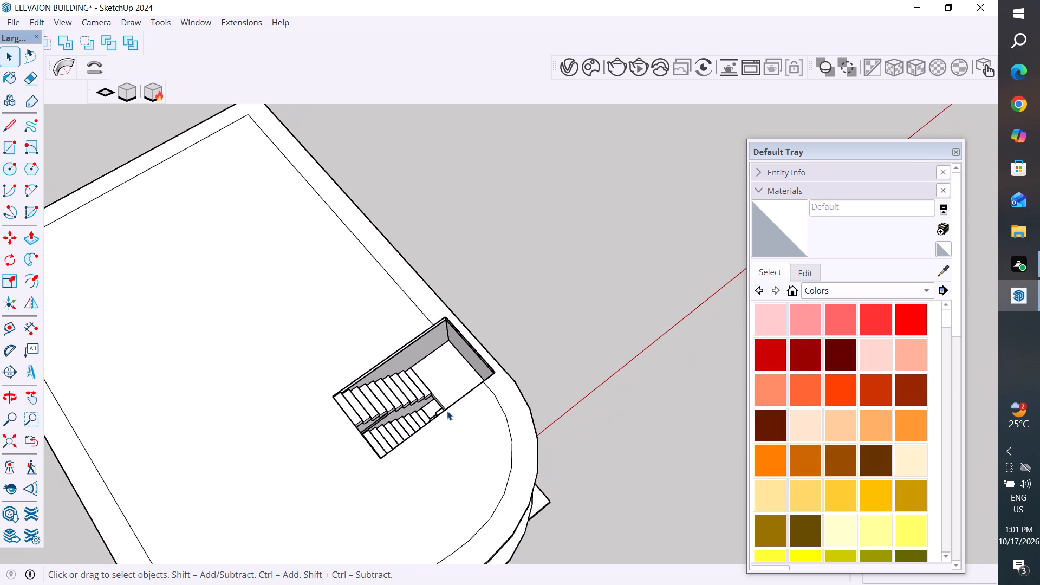
pyautogui.scroll(-3, 447, 411)
pyautogui.scroll(3, 468, 469)
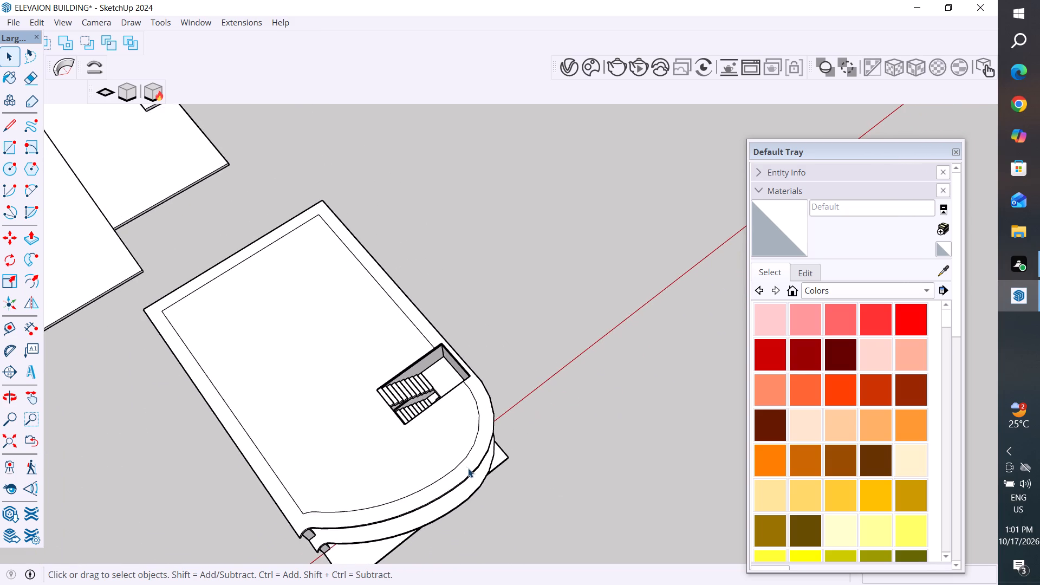
pyautogui.click(464, 457)
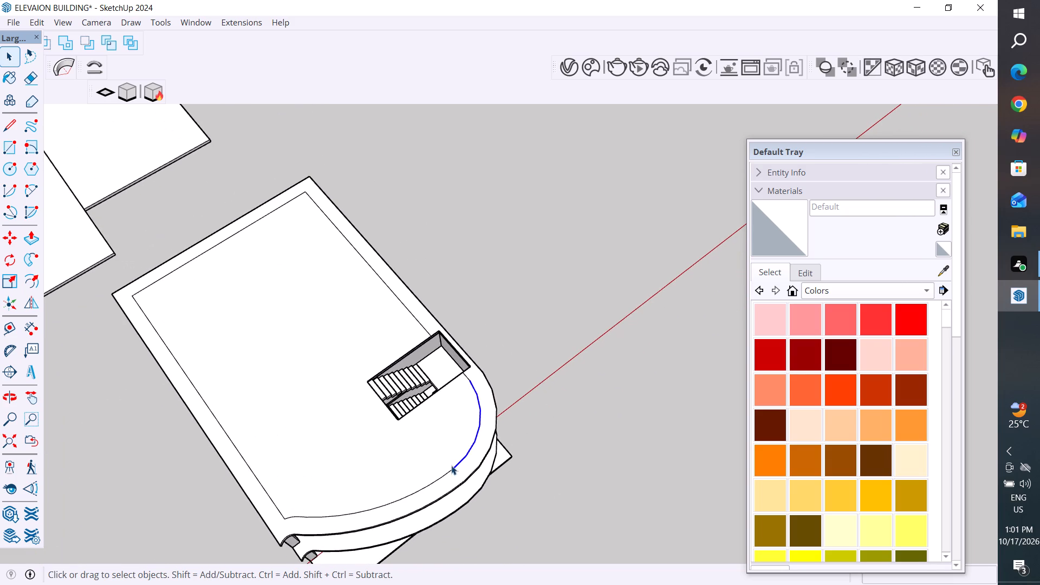
pyautogui.keyDown('ctrl'); pyautogui.click(428, 486); pyautogui.keyUp('ctrl')
pyautogui.scroll(14, 287, 517)
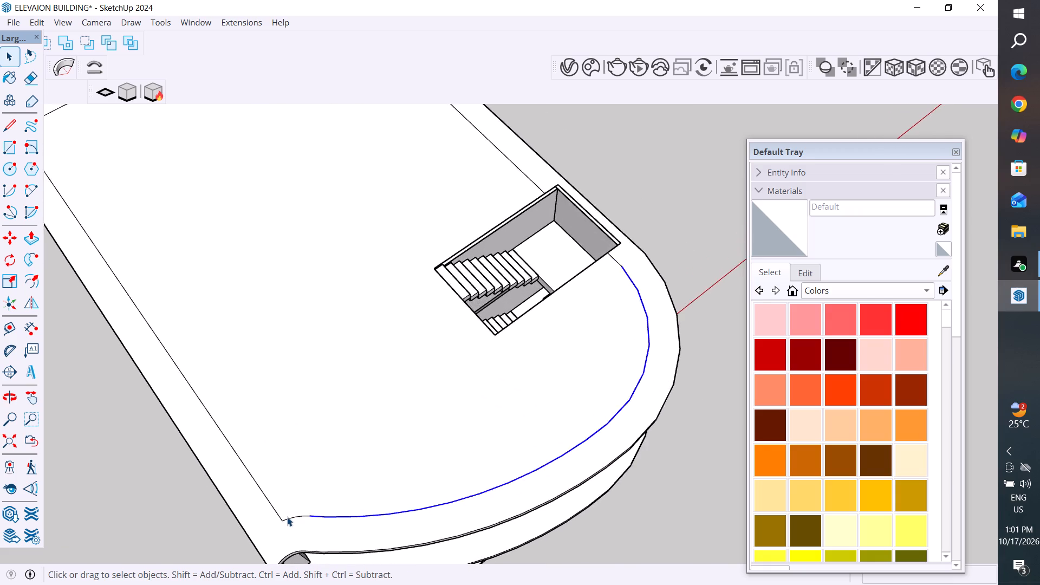
pyautogui.scroll(11, 287, 517)
pyautogui.keyDown('ctrl'); pyautogui.click(310, 516); pyautogui.keyUp('ctrl')
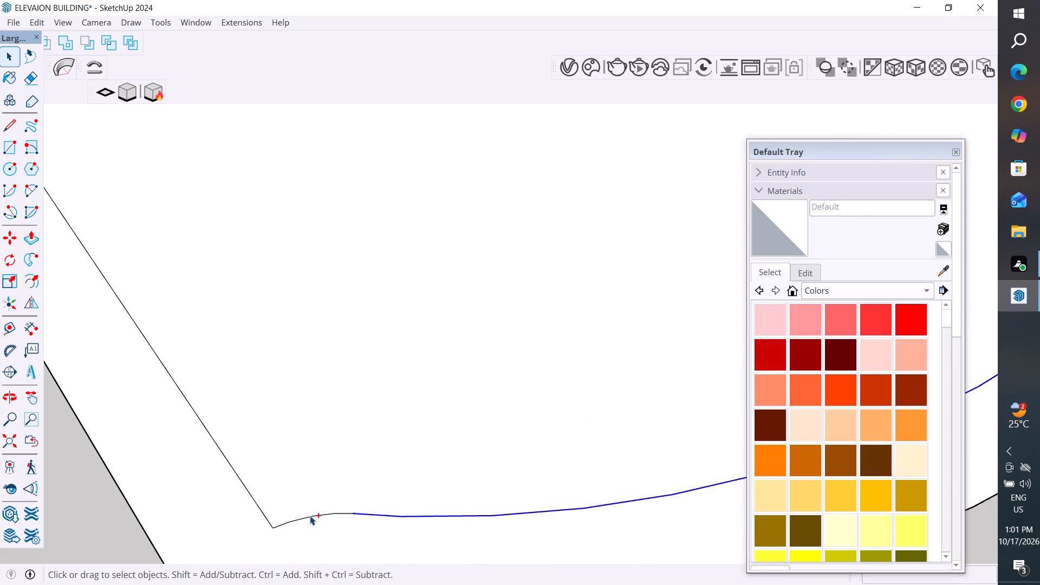
pyautogui.keyDown('ctrl'); pyautogui.click(262, 513); pyautogui.keyUp('ctrl')
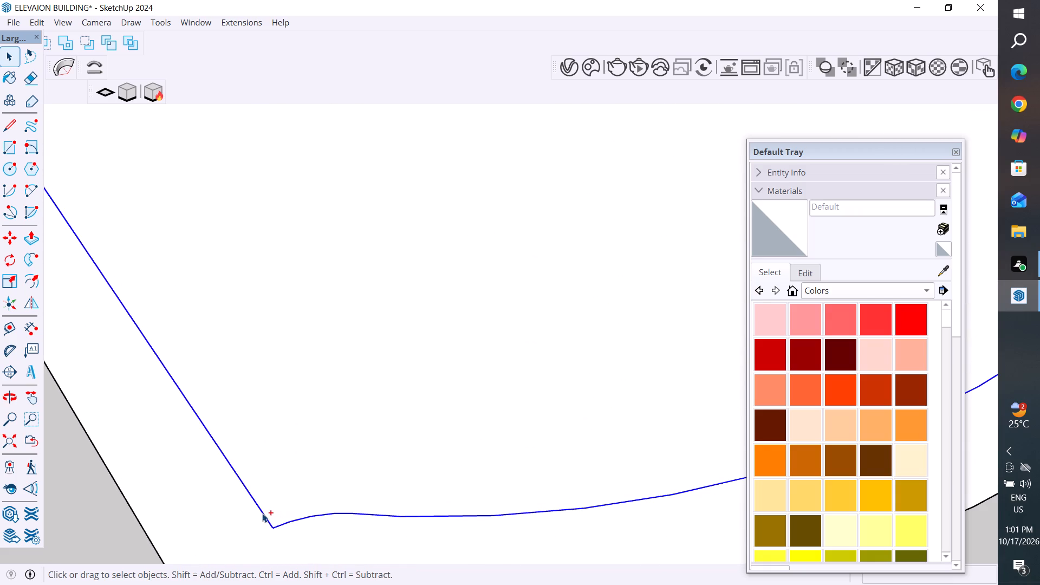
pyautogui.scroll(-19, 262, 513)
pyautogui.scroll(-8, 262, 513)
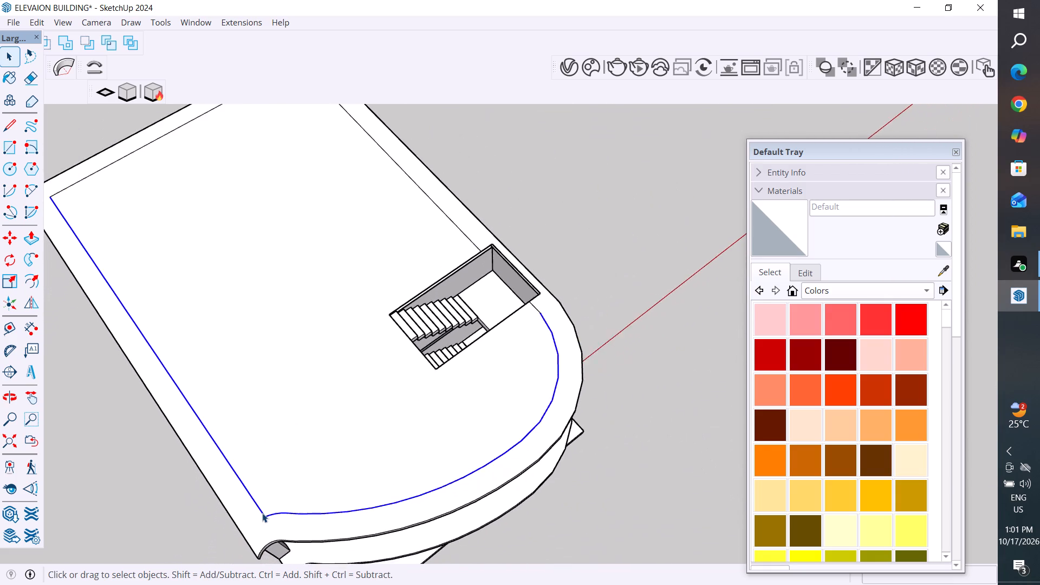
pyautogui.scroll(5, 119, 205)
pyautogui.scroll(11, 54, 244)
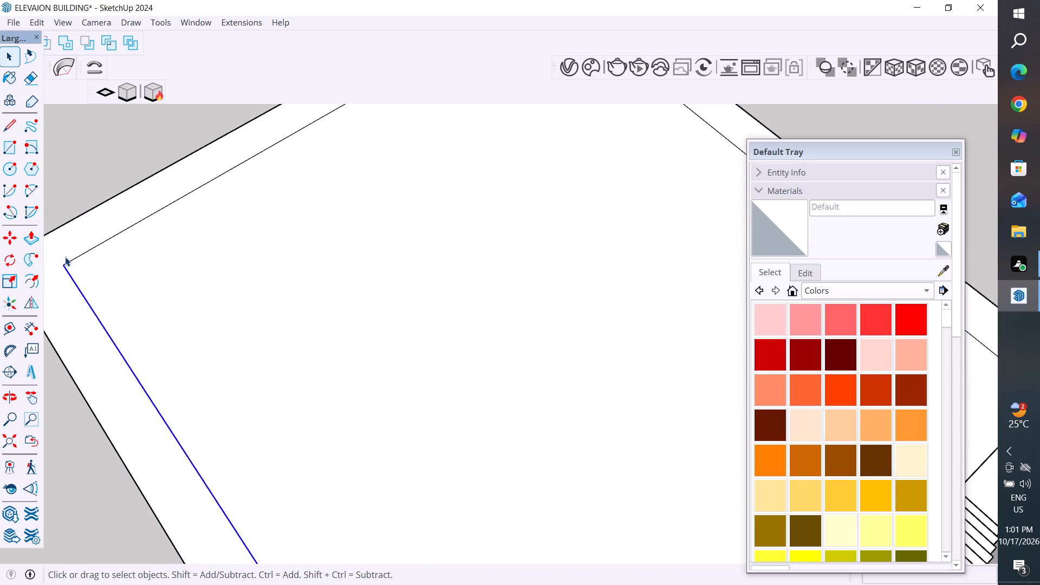
pyautogui.keyDown('ctrl'); pyautogui.click(78, 259); pyautogui.keyUp('ctrl')
pyautogui.scroll(-4, 99, 441)
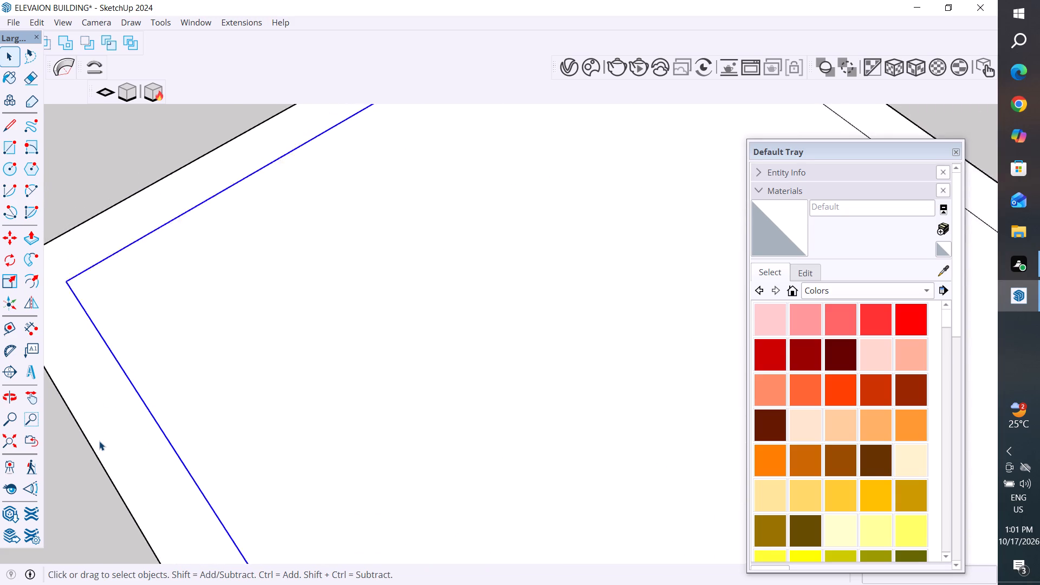
pyautogui.scroll(-7, 99, 441)
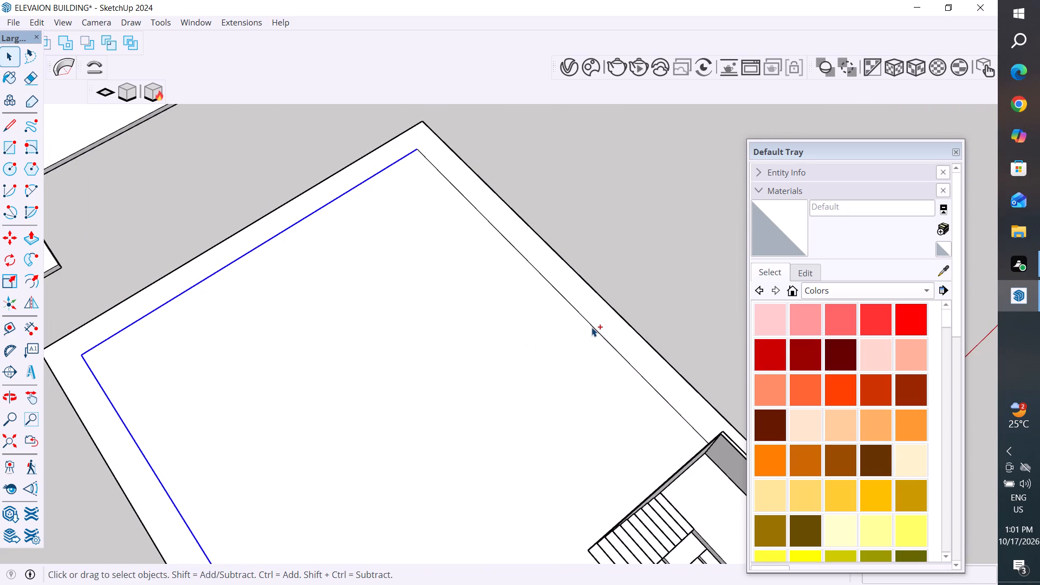
pyautogui.keyDown('ctrl'); pyautogui.click(593, 327); pyautogui.keyUp('ctrl')
pyautogui.scroll(-7, 400, 378)
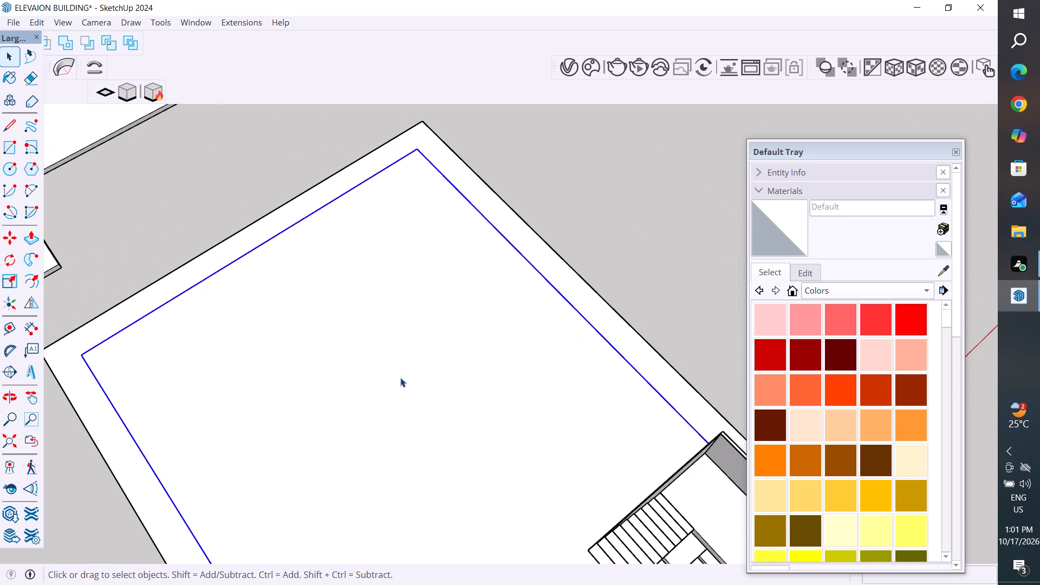
pyautogui.scroll(-7, 400, 378)
pyautogui.moveTo(599, 383); pyautogui.dragTo(536, 386, button='middle')
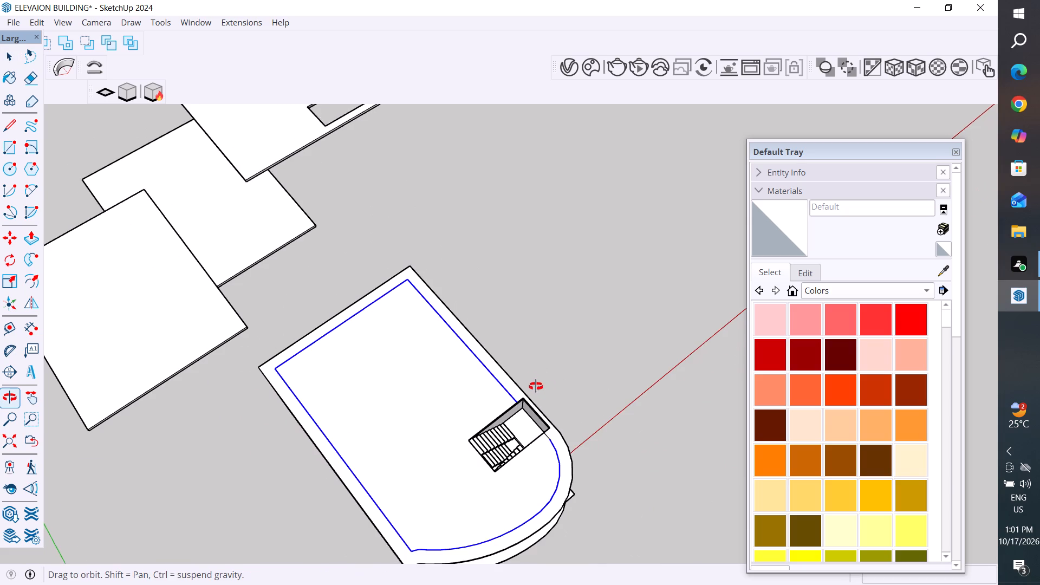
pyautogui.moveTo(536, 386); pyautogui.dragTo(456, 376, button='middle')
pyautogui.press('m')
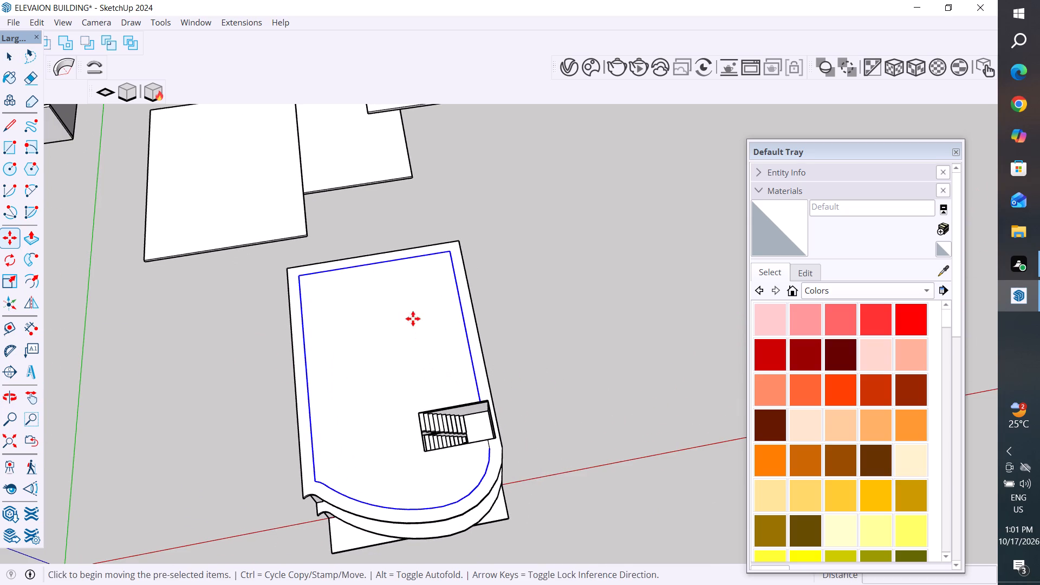
pyautogui.keyDown('ctrl'); pyautogui.click(298, 277); pyautogui.keyUp('ctrl')
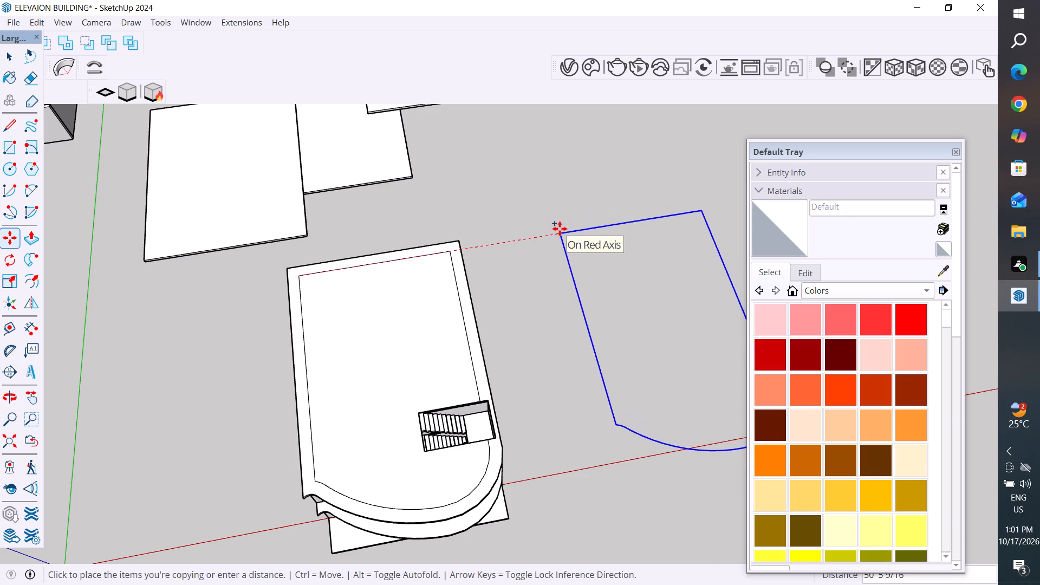
pyautogui.click(560, 229)
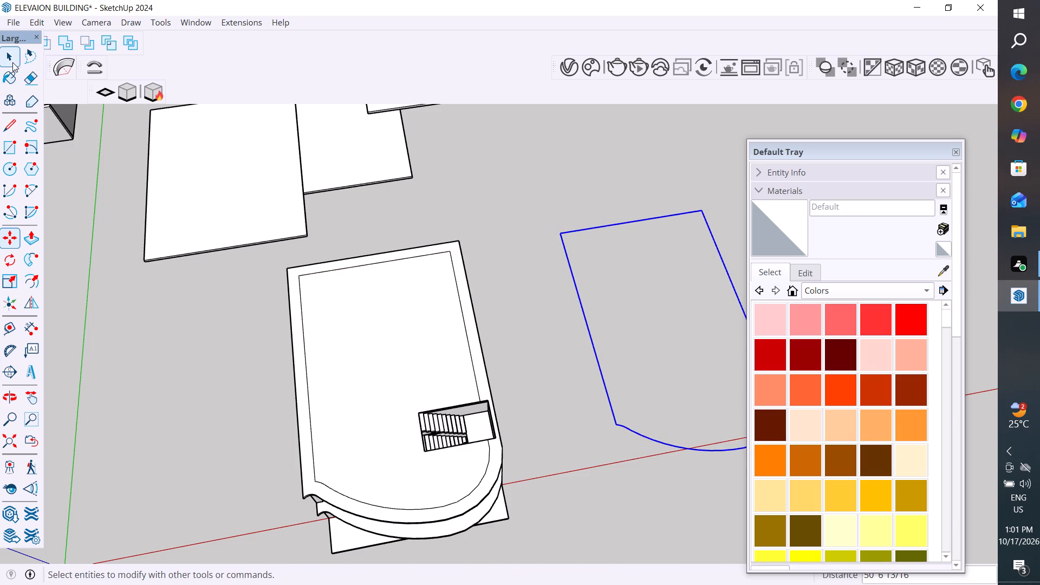
pyautogui.click(12, 60)
pyautogui.click(521, 179)
# Select every line and arc of the copied outline and open the MajRail settings.
pyautogui.scroll(-5, 456, 393)
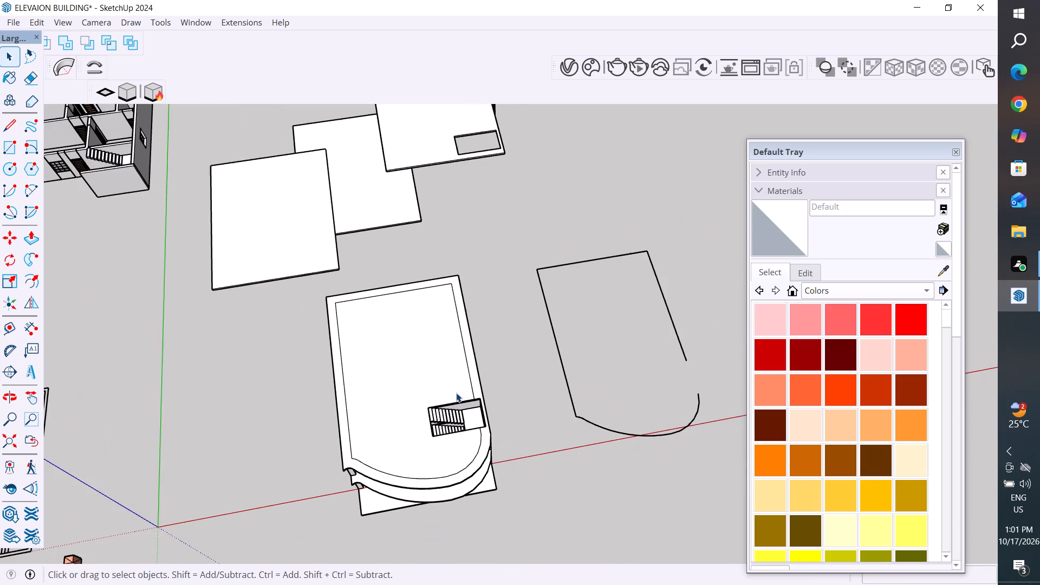
pyautogui.scroll(2, 700, 418)
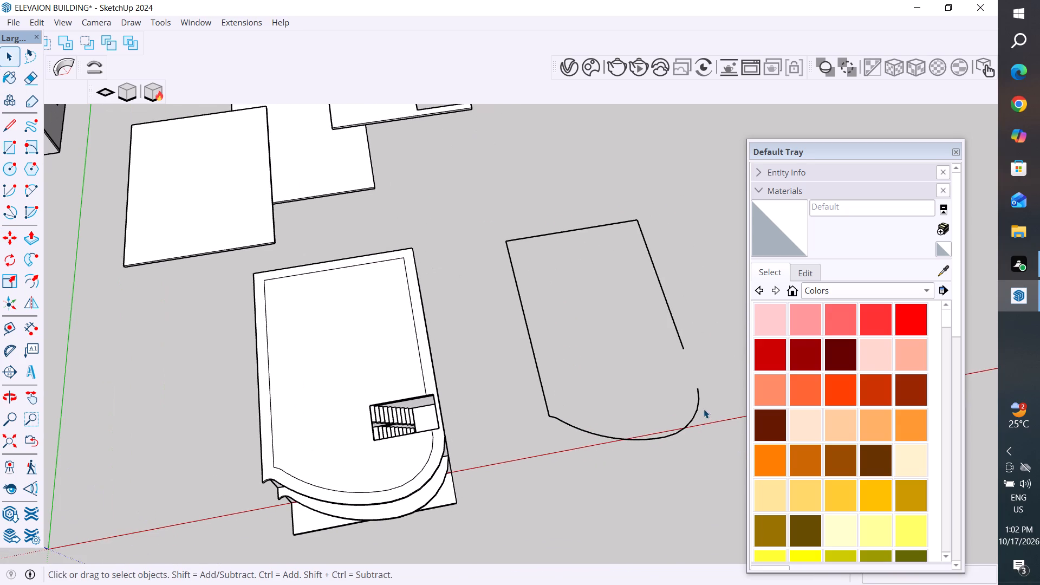
pyautogui.click(700, 400)
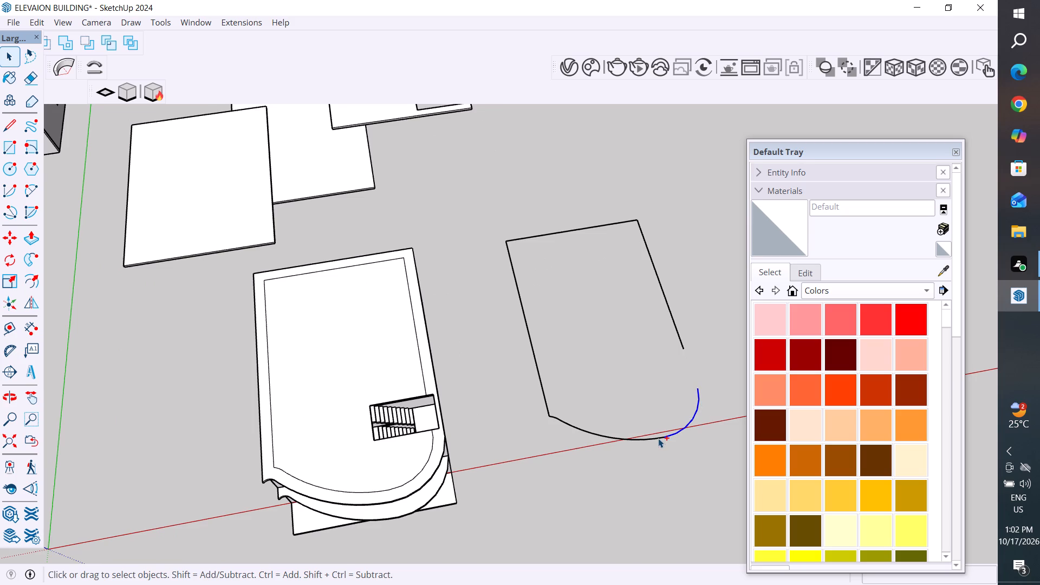
pyautogui.keyDown('ctrl'); pyautogui.click(658, 438); pyautogui.keyUp('ctrl')
pyautogui.scroll(4, 557, 414)
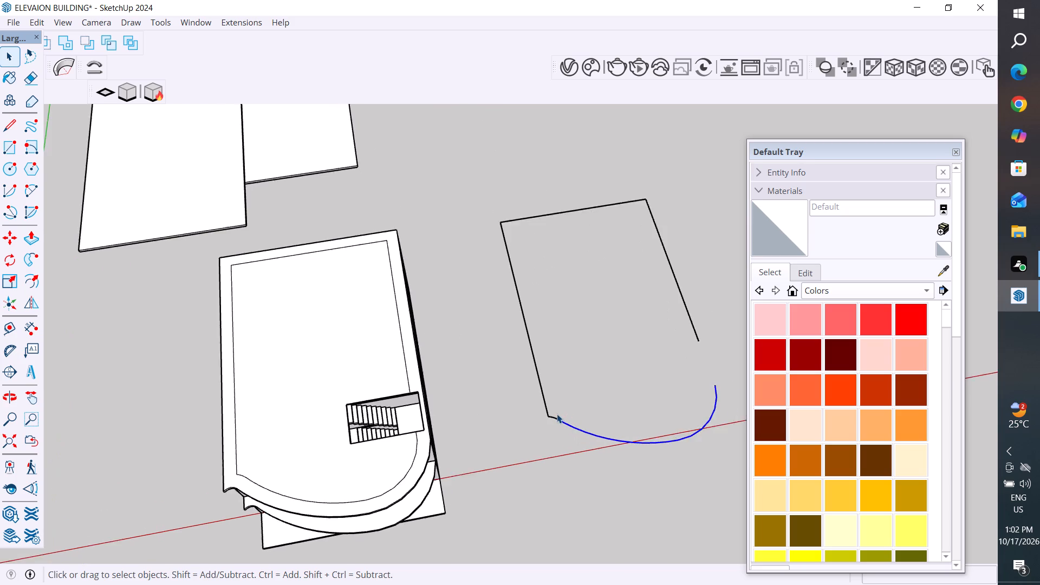
pyautogui.scroll(6, 557, 414)
pyautogui.keyDown('ctrl'); pyautogui.click(549, 424); pyautogui.keyUp('ctrl')
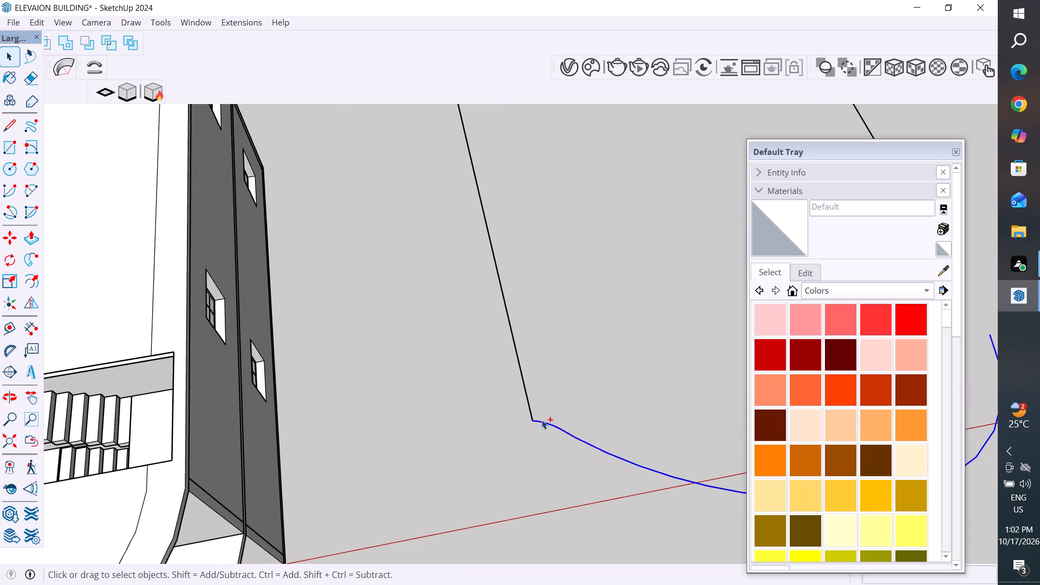
pyautogui.keyDown('ctrl'); pyautogui.click(531, 407); pyautogui.keyUp('ctrl')
pyautogui.scroll(-15, 519, 489)
pyautogui.scroll(8, 640, 407)
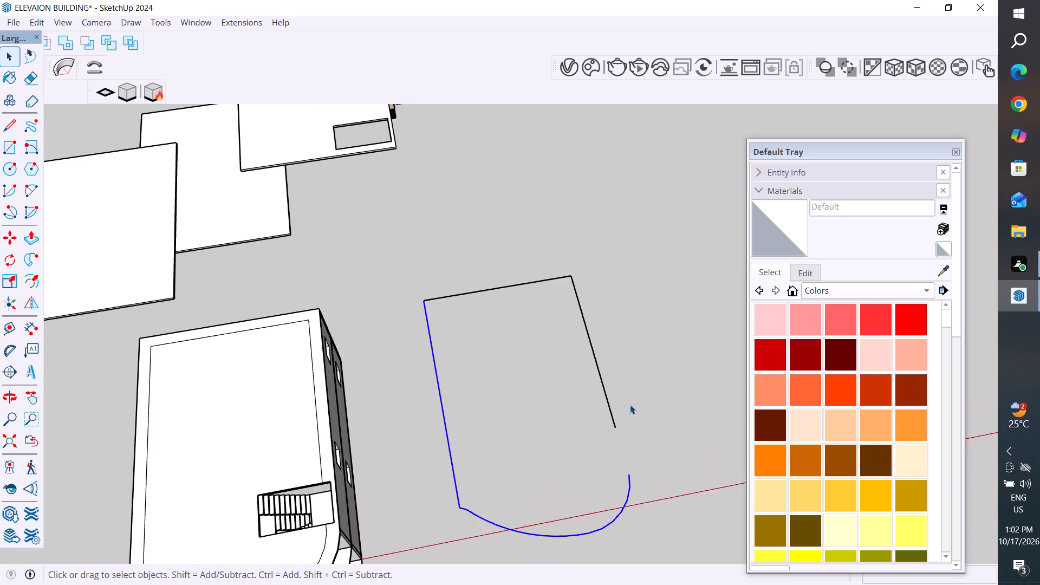
pyautogui.keyDown('ctrl'); pyautogui.click(605, 417); pyautogui.keyUp('ctrl')
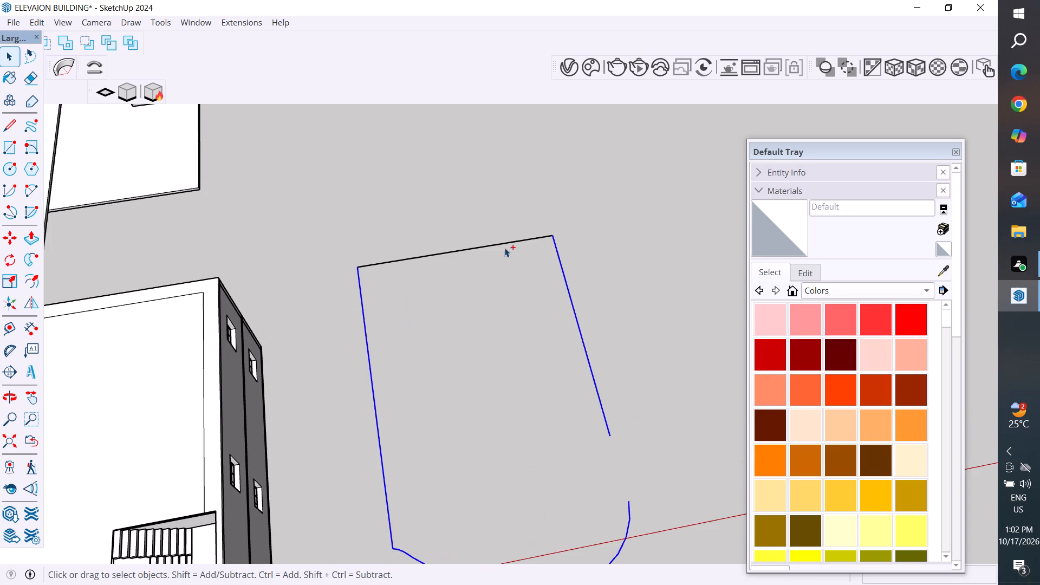
pyautogui.keyDown('ctrl'); pyautogui.click(514, 243); pyautogui.keyUp('ctrl')
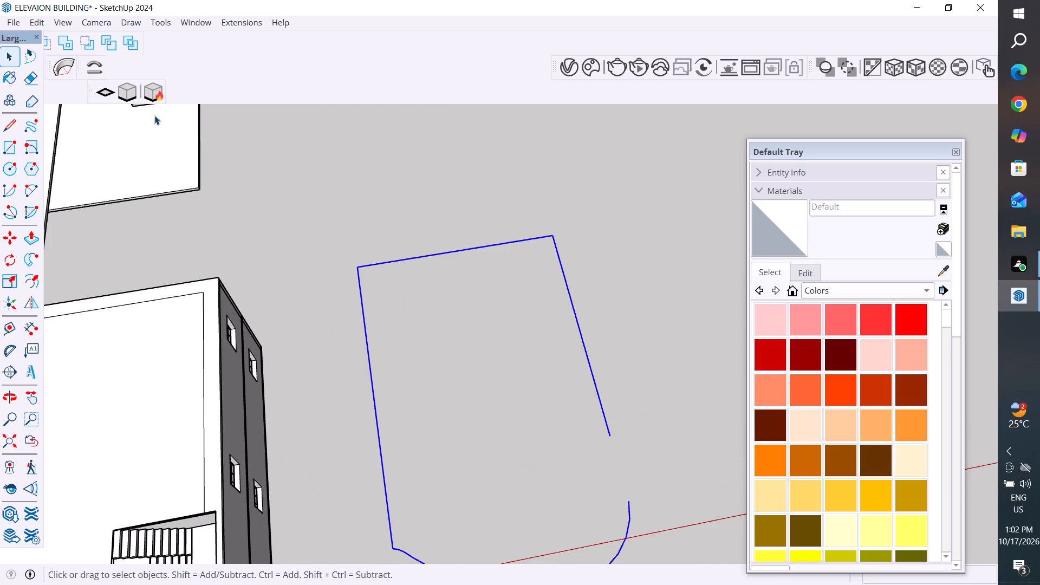
pyautogui.click(197, 23)
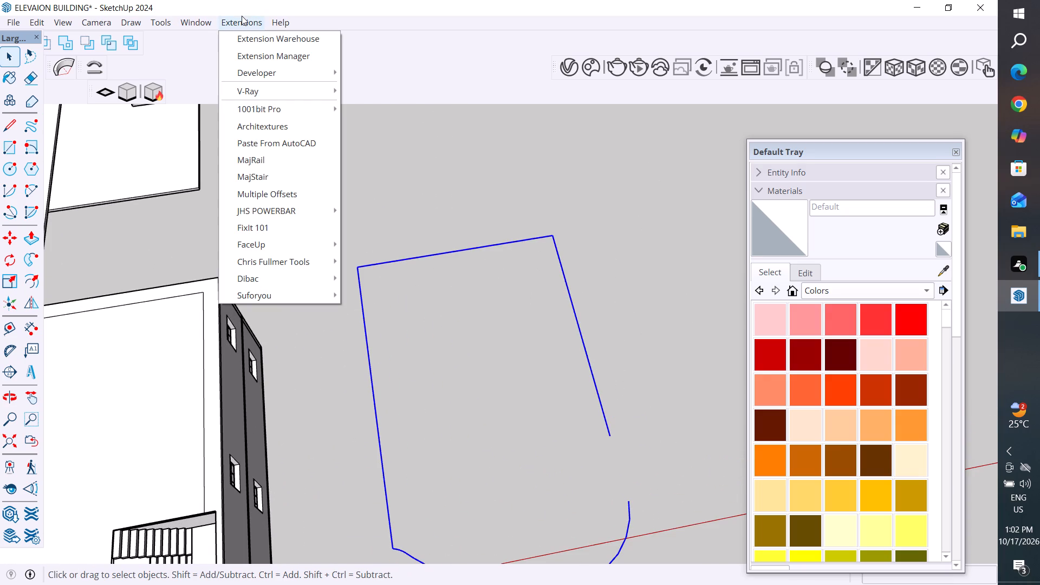
pyautogui.click(276, 166)
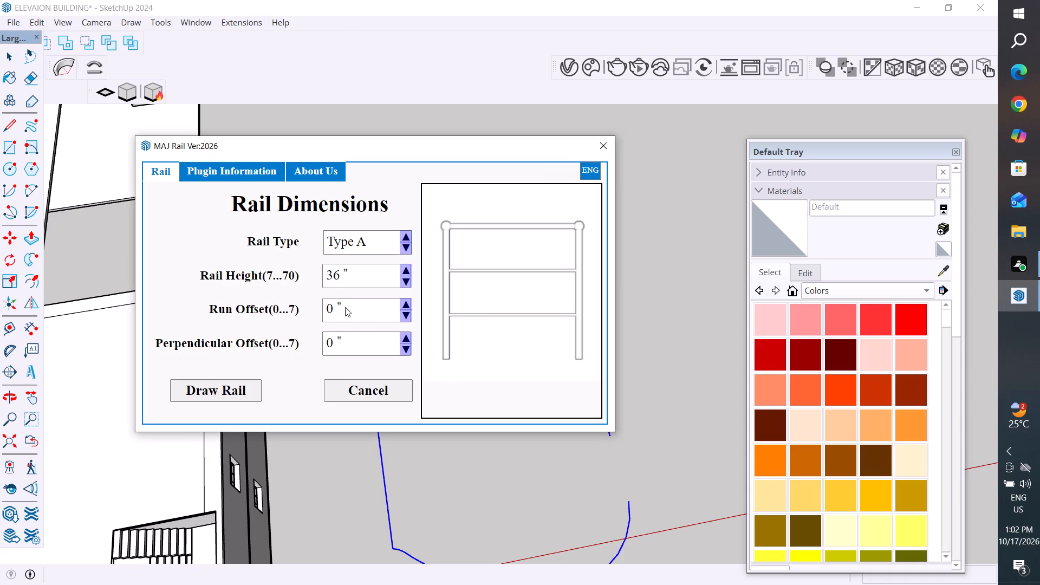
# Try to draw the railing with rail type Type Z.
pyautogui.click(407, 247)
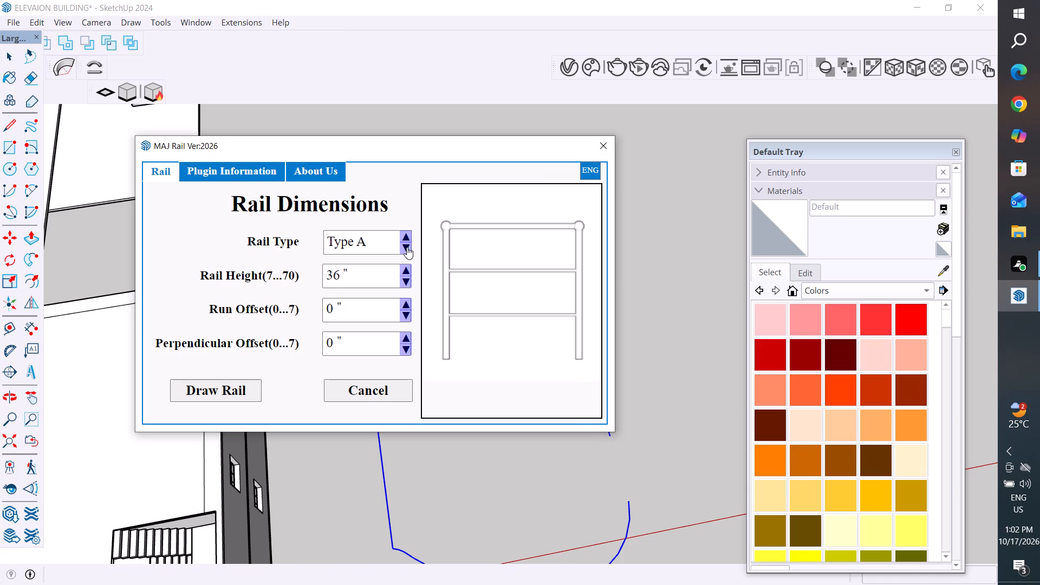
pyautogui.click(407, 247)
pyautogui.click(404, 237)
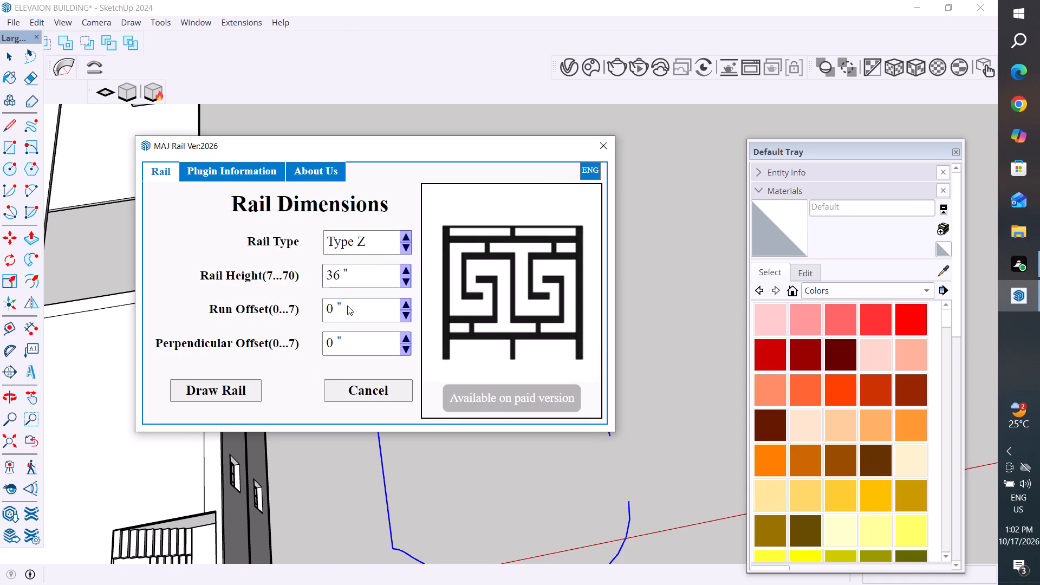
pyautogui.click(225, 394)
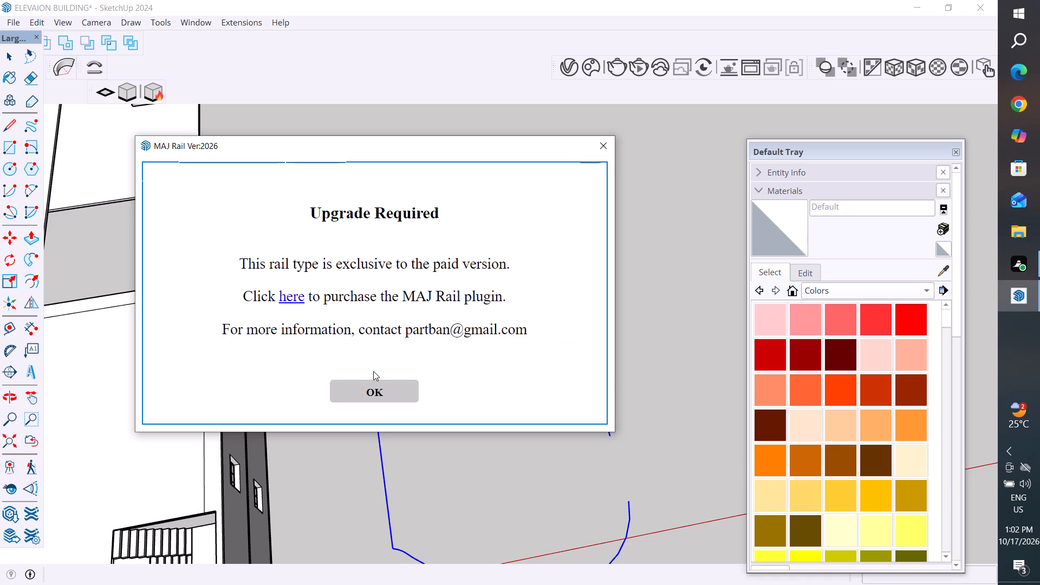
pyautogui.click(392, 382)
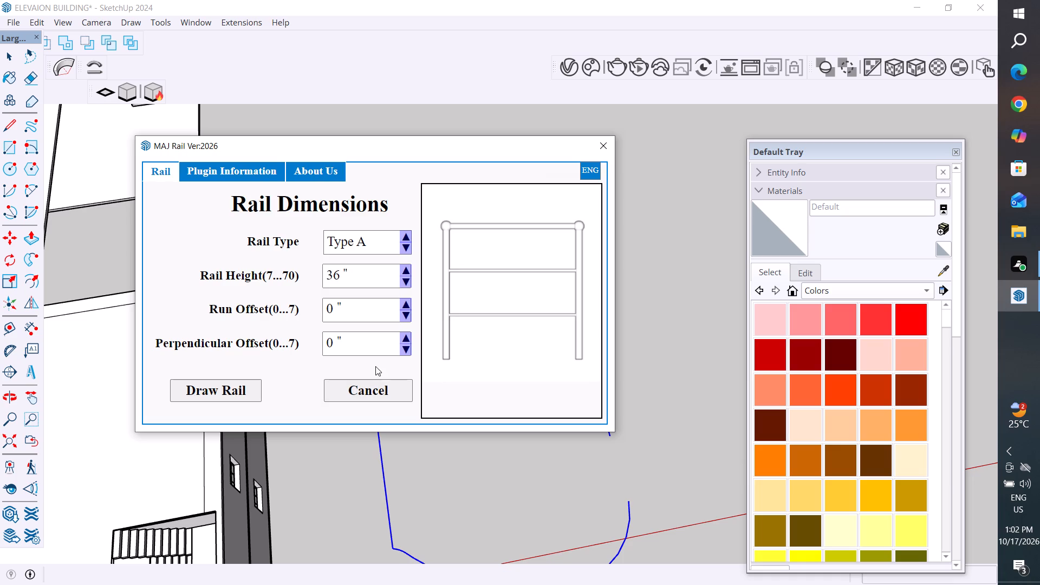
# Choose the rail type that follows Type B, with a 36" rail height and zero offsets, and start drawing the rail.
pyautogui.click(405, 252)
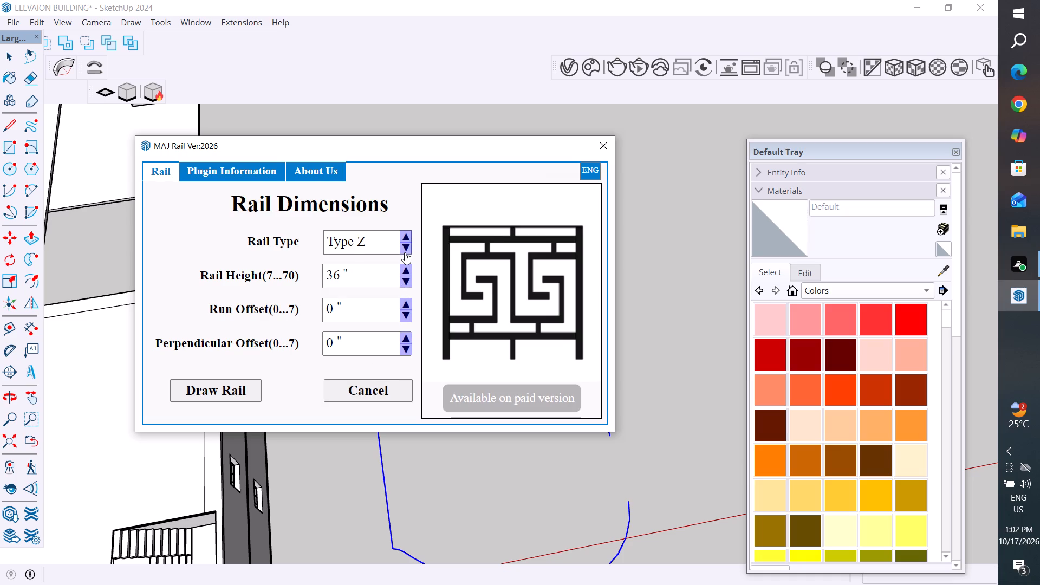
pyautogui.click(405, 235)
pyautogui.click(405, 235)
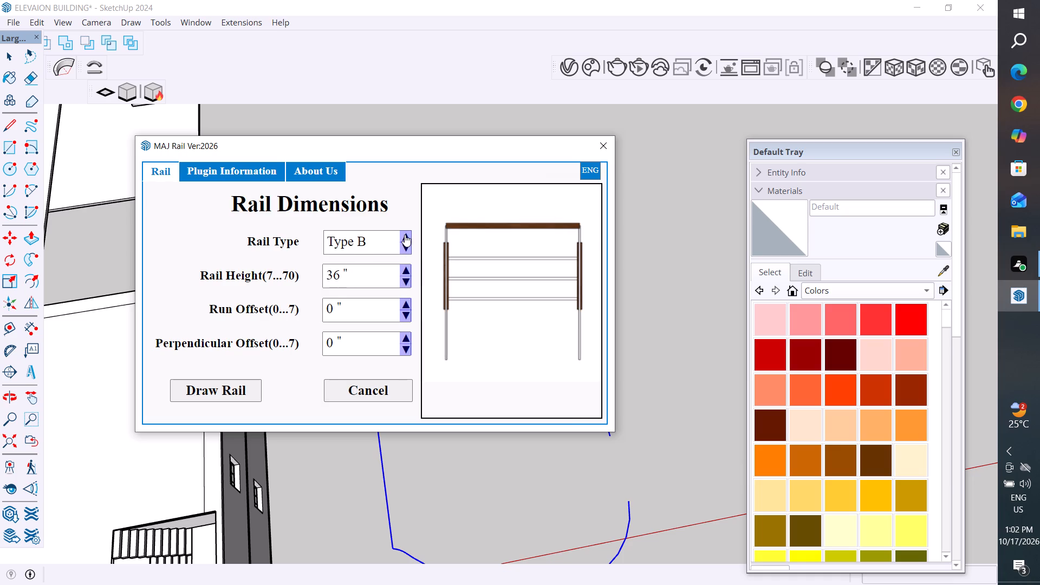
pyautogui.click(405, 235)
pyautogui.click(232, 395)
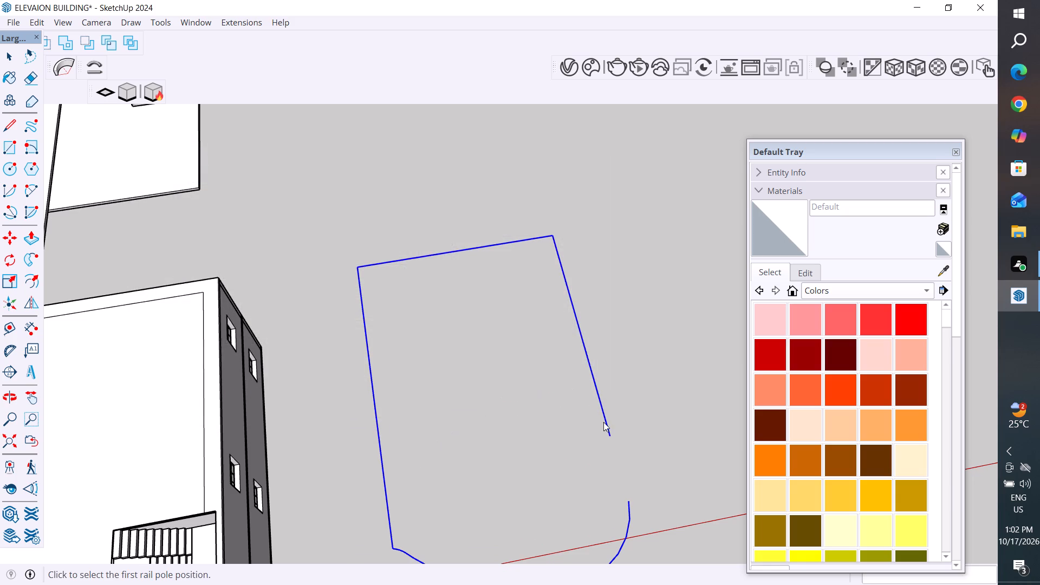
# Set rail poles along the straight edge from the copied outline's open end to its corner, with three intermediate poles.
pyautogui.click(610, 435)
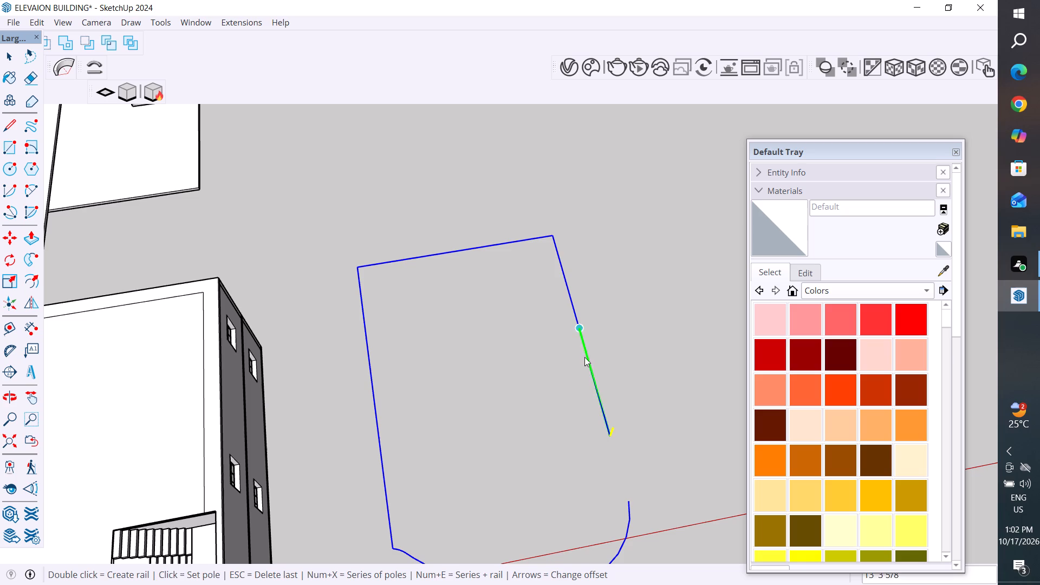
pyautogui.moveTo(582, 391); pyautogui.dragTo(713, 331, button='middle')
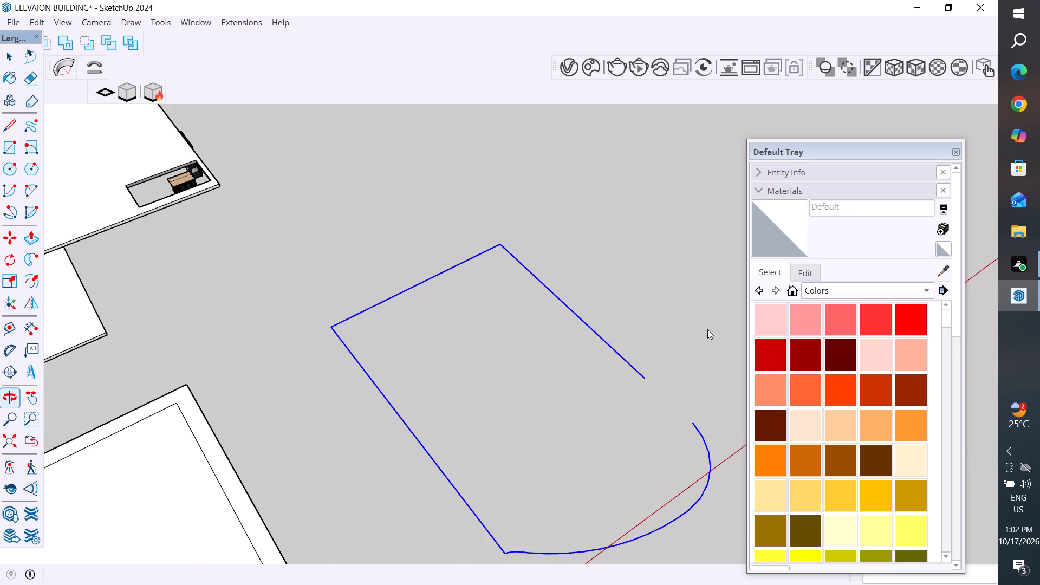
pyautogui.scroll(4, 618, 323)
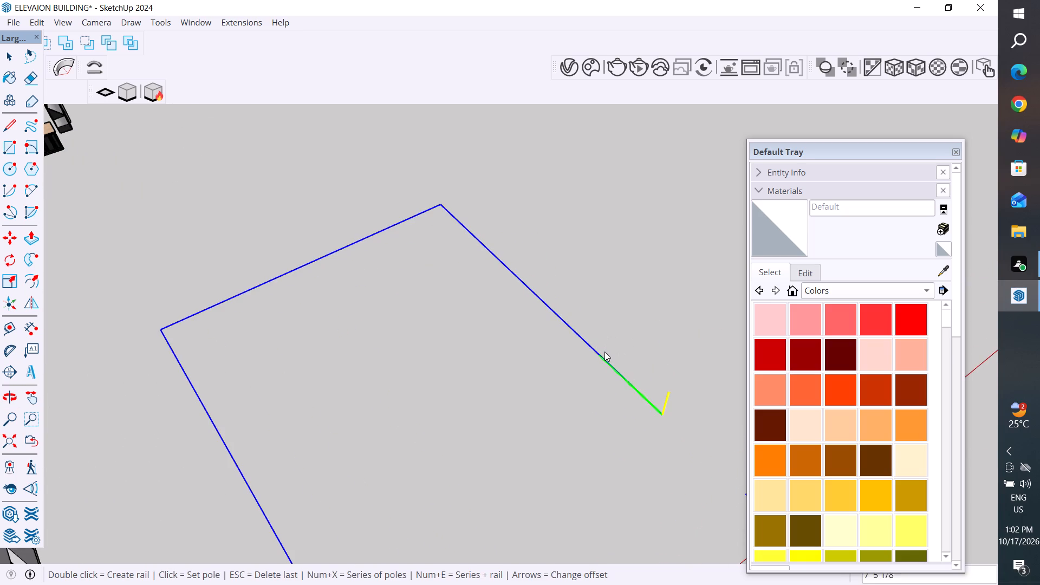
pyautogui.scroll(3, 604, 352)
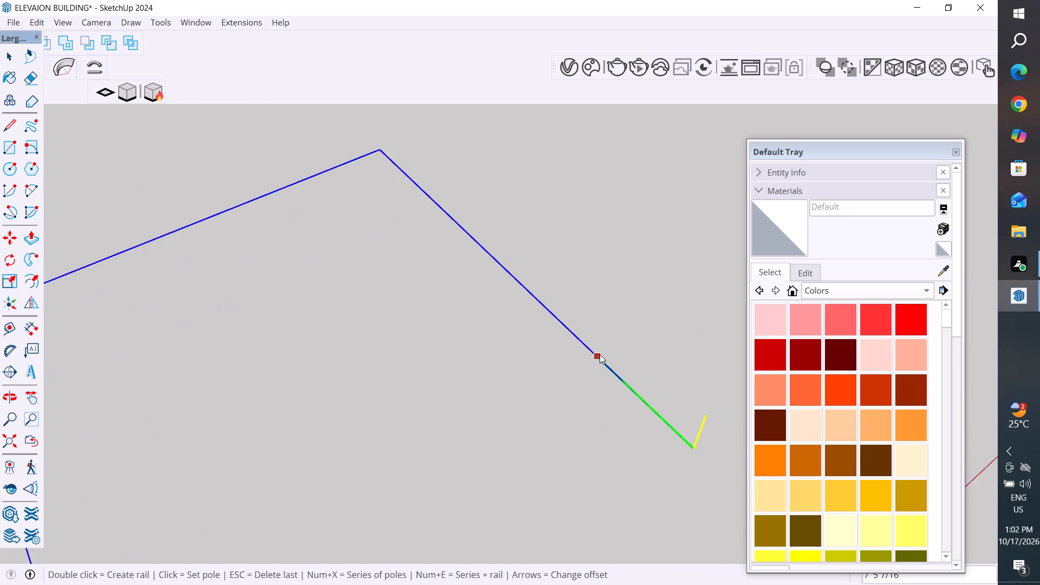
pyautogui.click(600, 354)
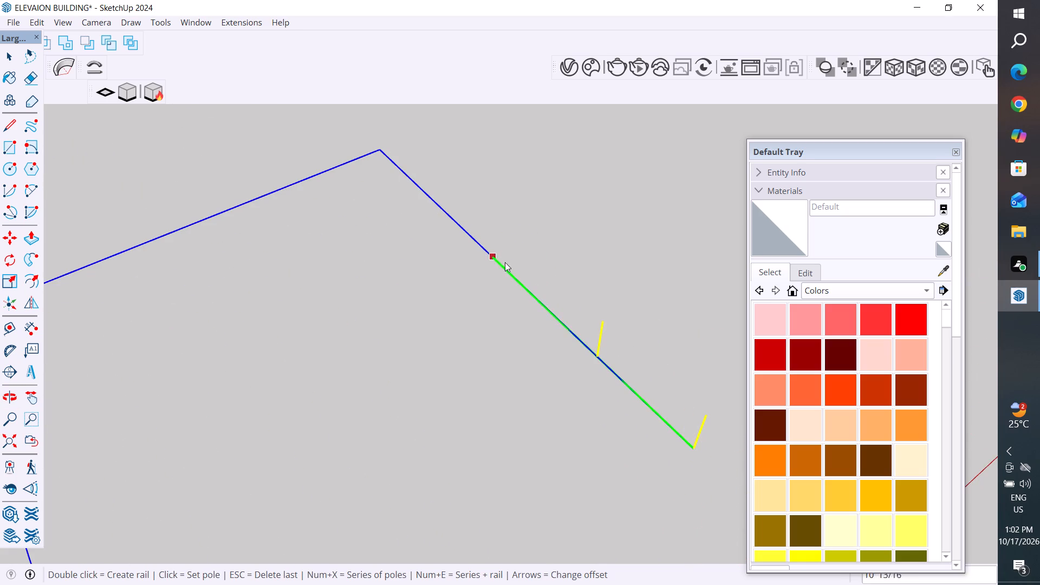
pyautogui.click(512, 273)
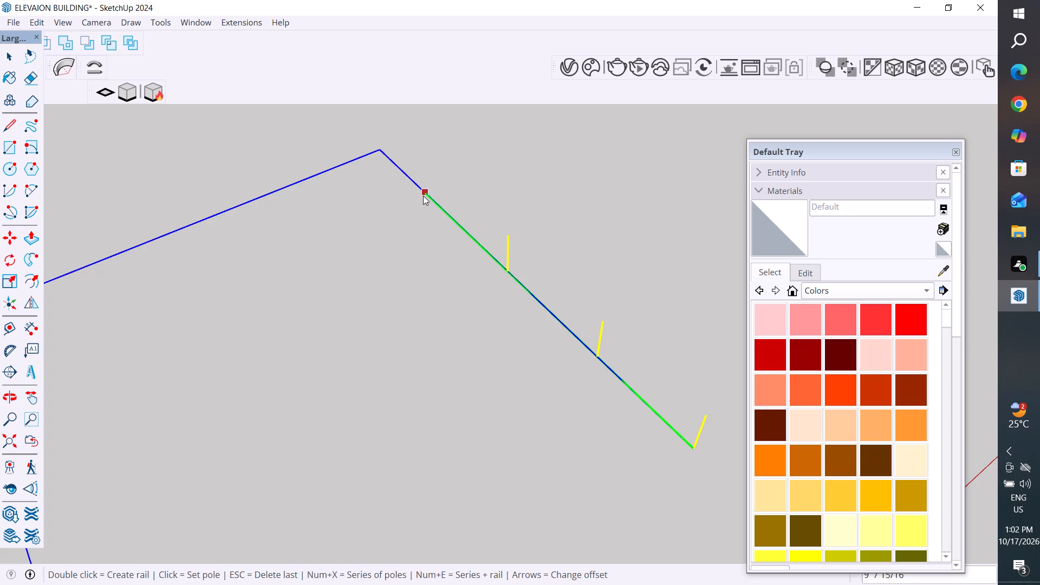
pyautogui.click(436, 209)
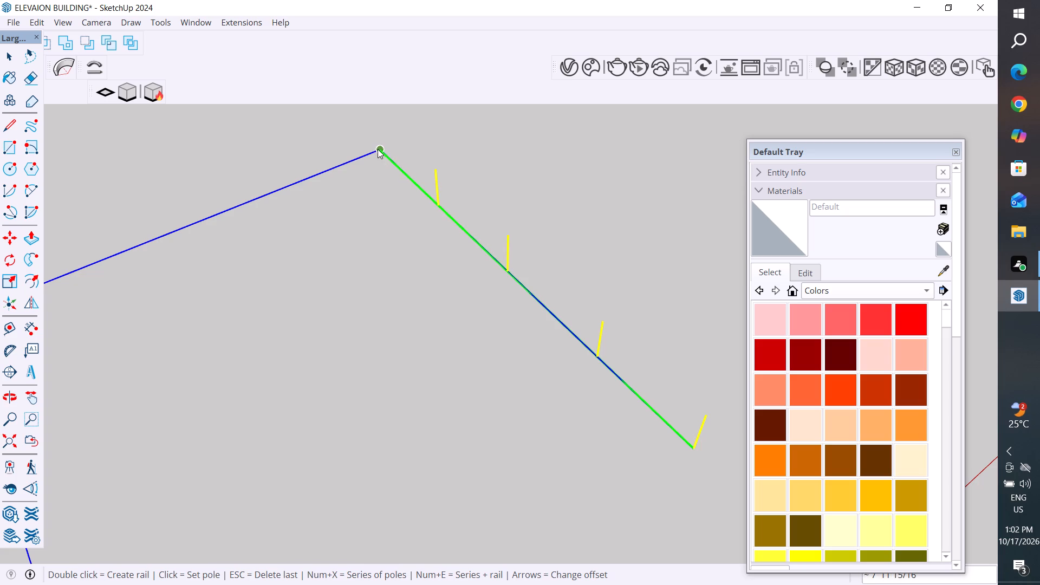
pyautogui.click(376, 147)
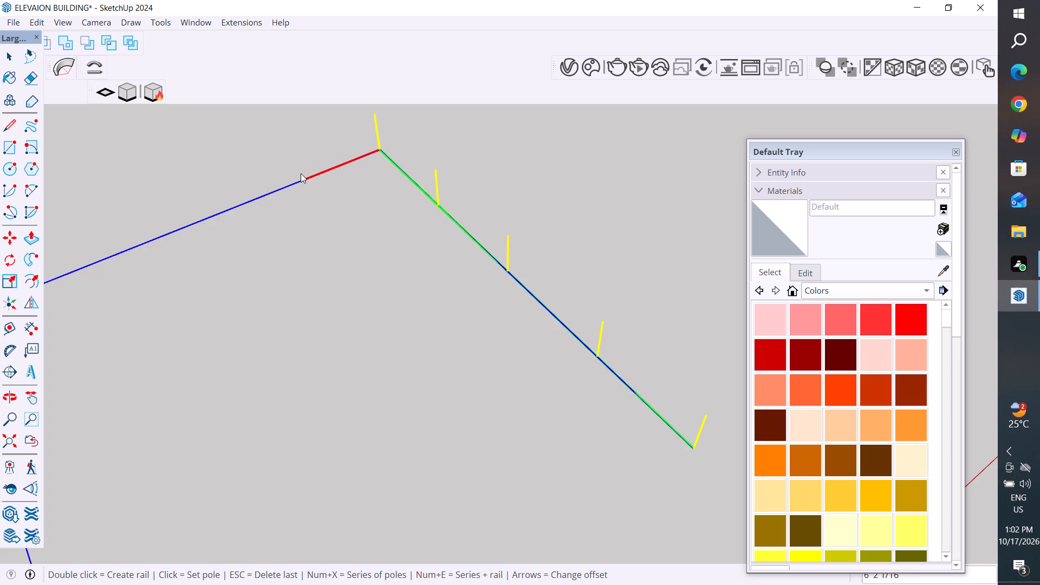
# Continue the poles along the outline's short edge, about 6' apart, with four intermediate poles and one at its end corner.
pyautogui.click(309, 174)
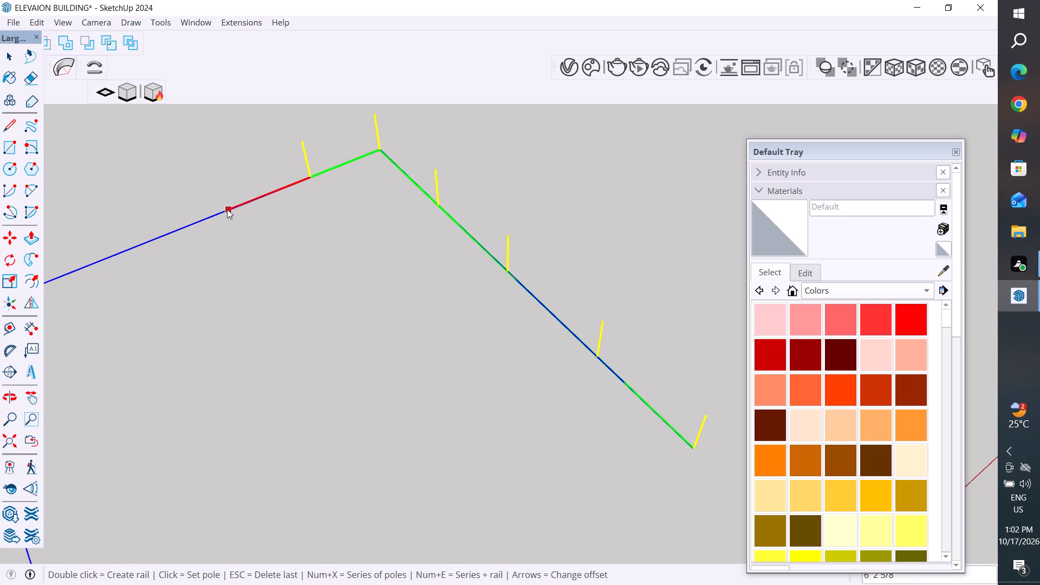
pyautogui.click(227, 209)
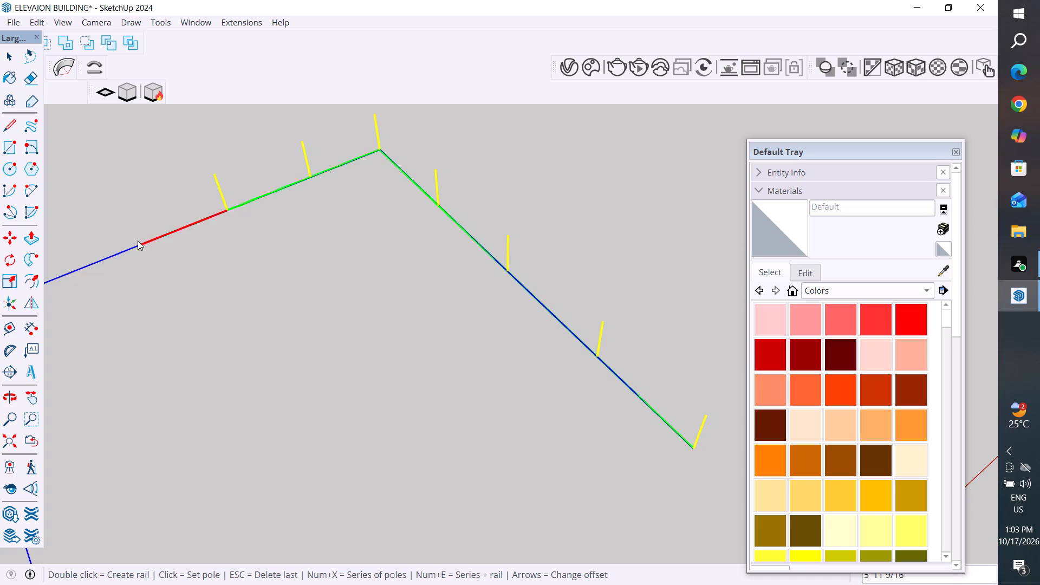
pyautogui.click(138, 240)
pyautogui.scroll(-4, 561, 407)
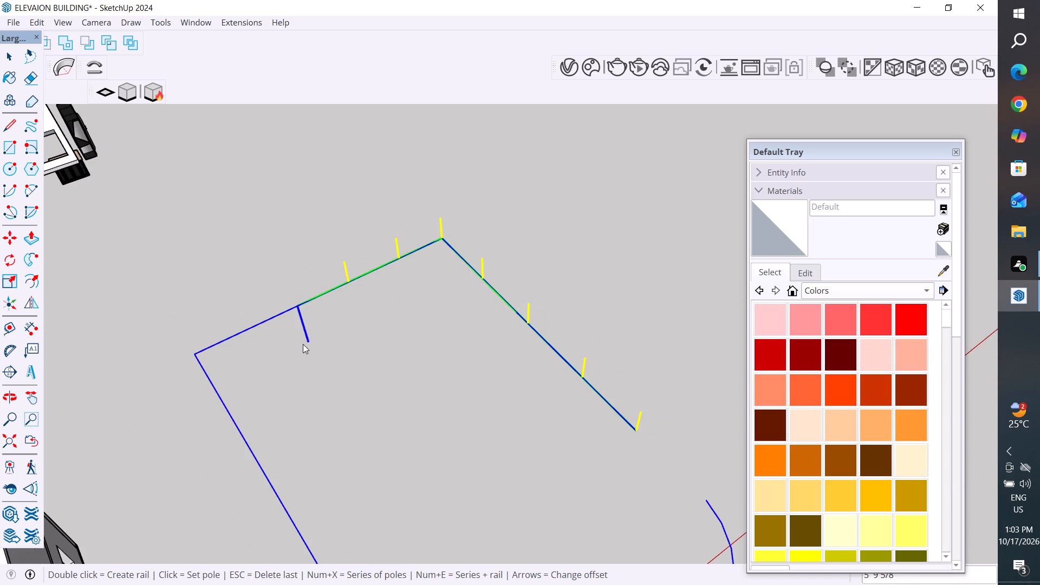
pyautogui.click(245, 329)
pyautogui.click(194, 353)
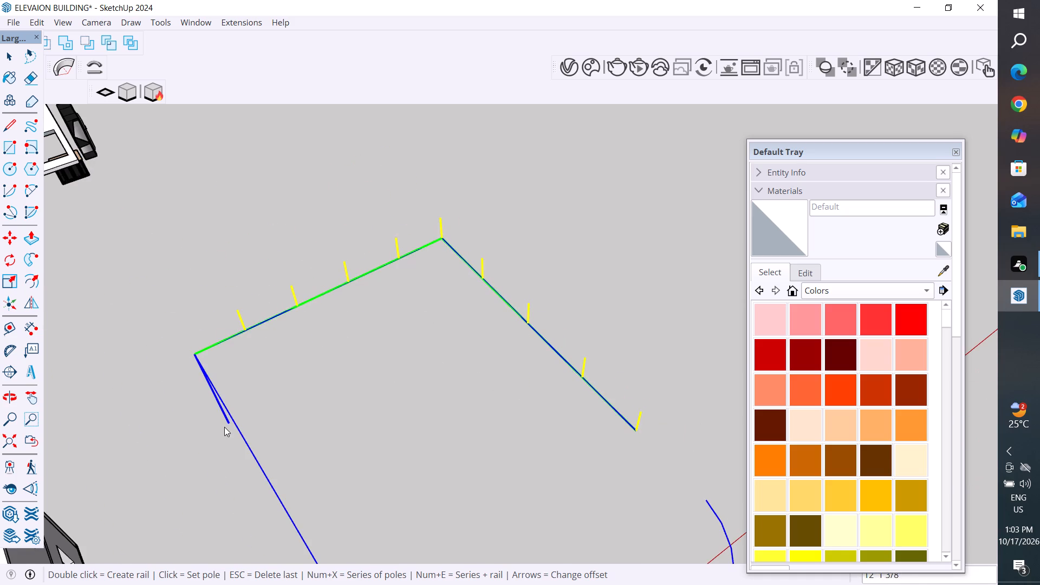
# Set six intermediate poles, mostly about 5' apart, along the outline's long straight edge and one at its end where the curve begins.
pyautogui.click(223, 403)
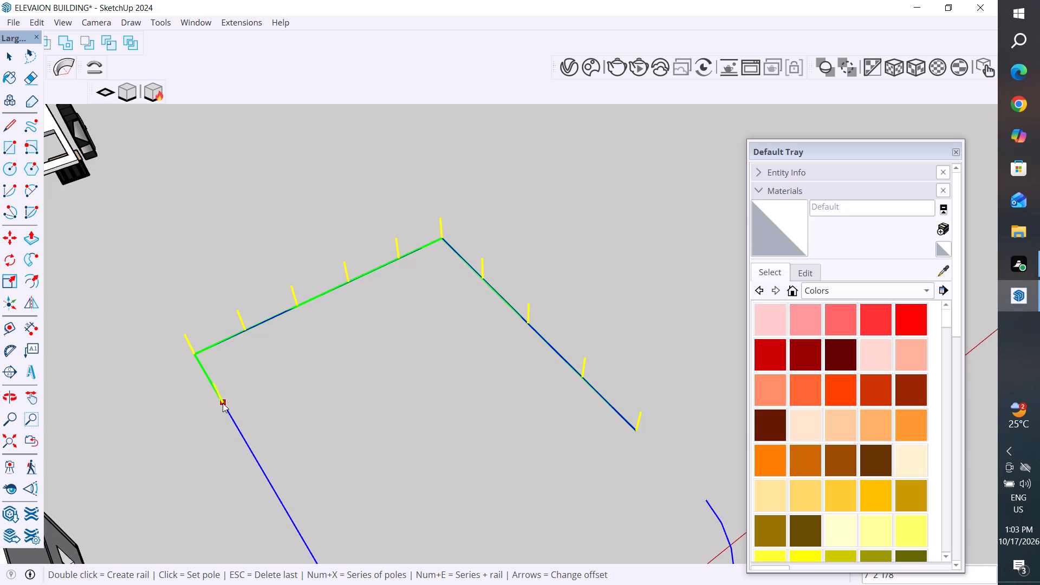
pyautogui.moveTo(240, 473); pyautogui.dragTo(356, 399, button='middle')
pyautogui.scroll(-1, 276, 456)
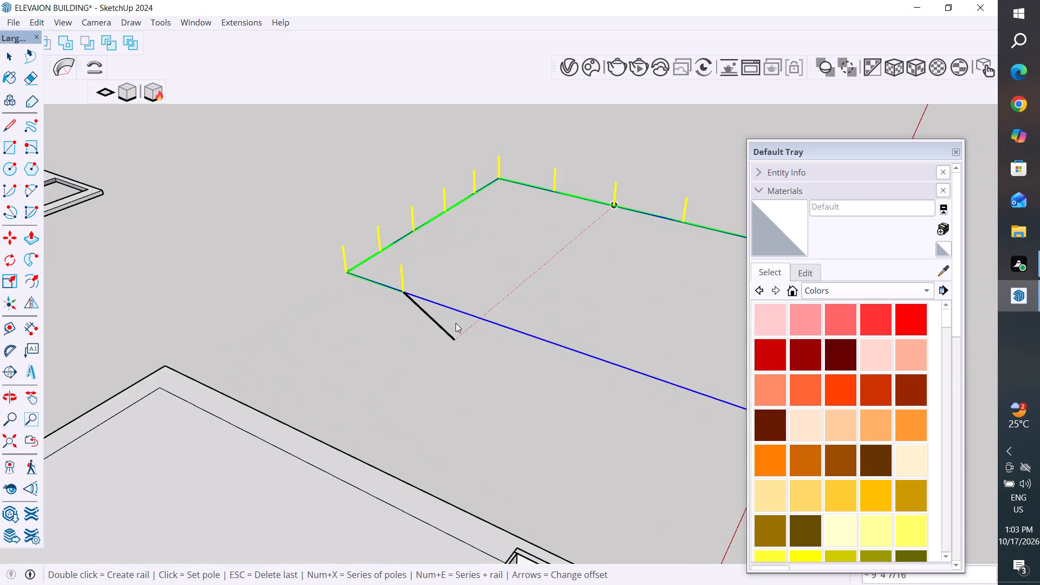
pyautogui.click(465, 317)
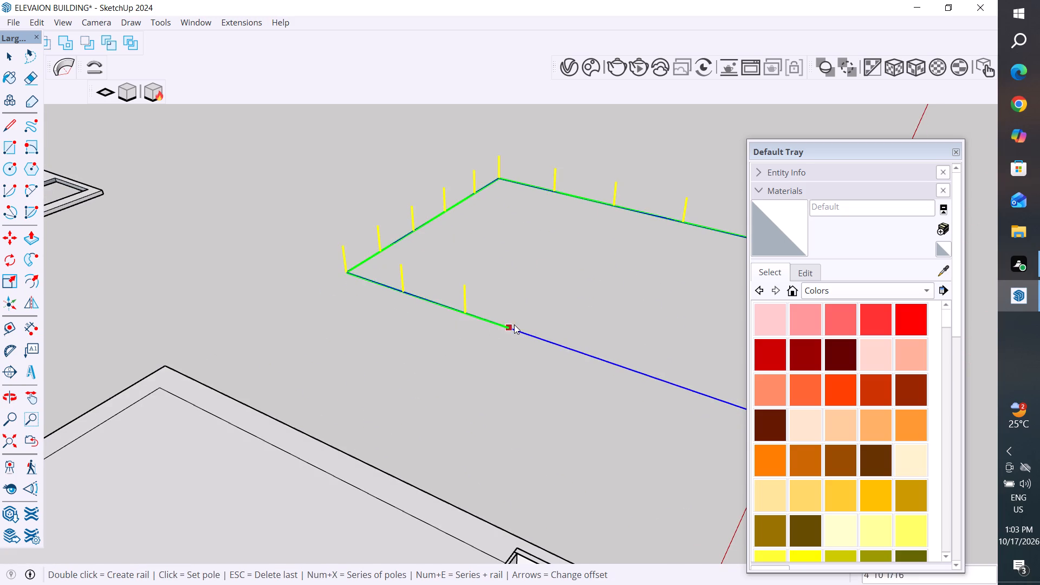
pyautogui.click(519, 328)
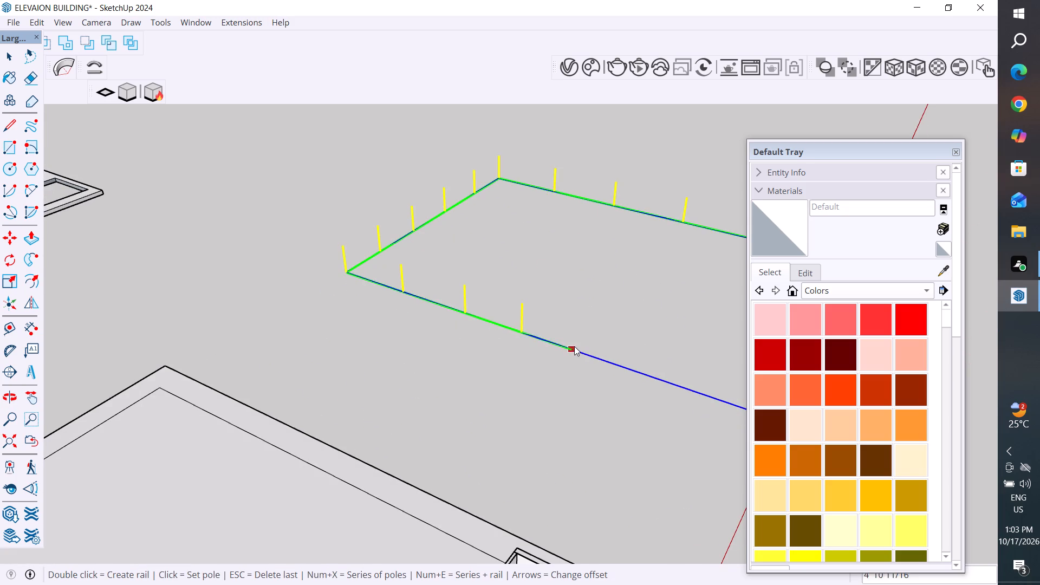
pyautogui.click(576, 347)
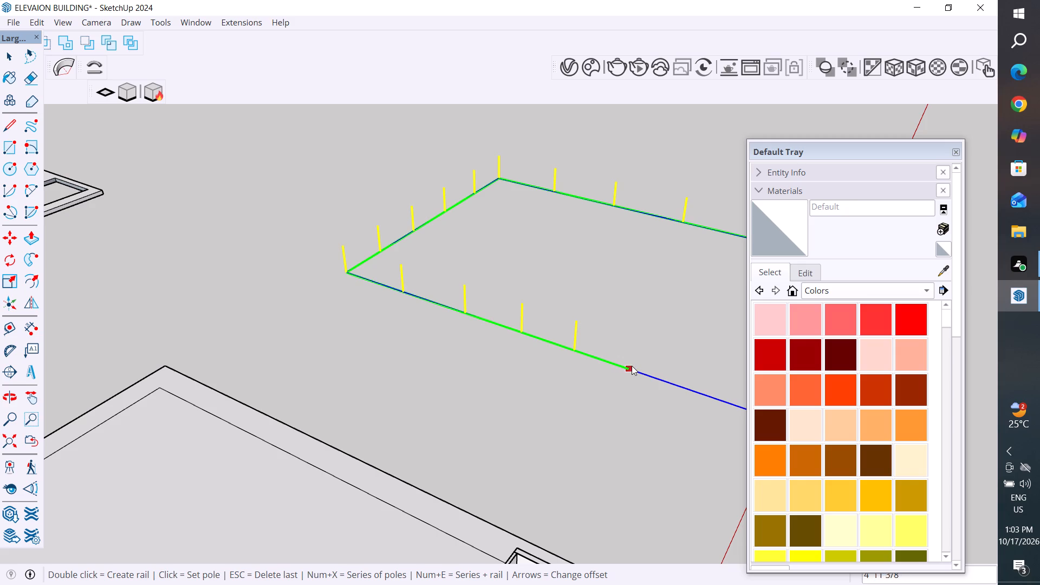
pyautogui.click(632, 366)
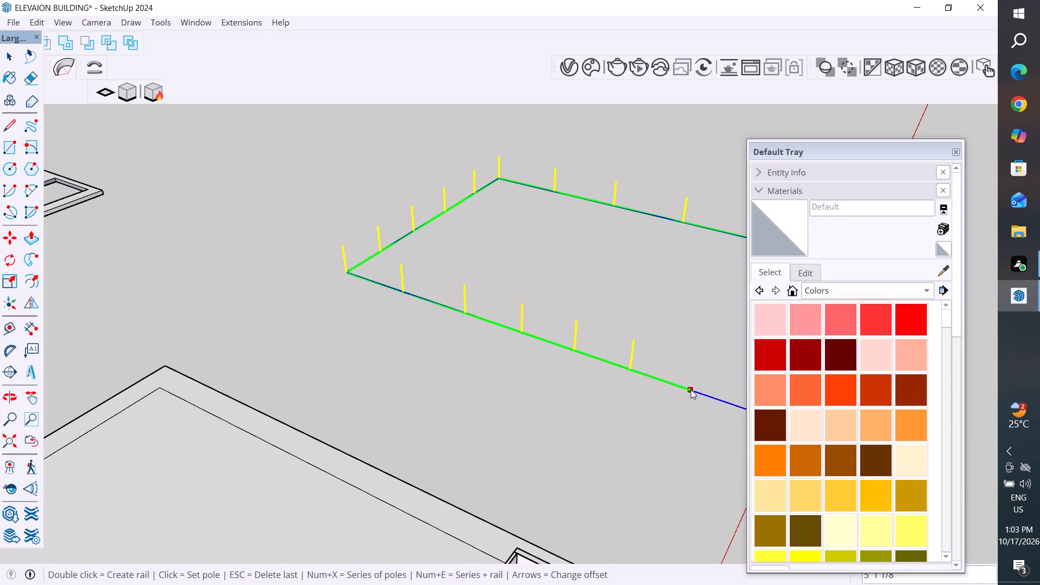
pyautogui.click(691, 389)
pyautogui.scroll(-8, 572, 436)
pyautogui.scroll(2, 667, 421)
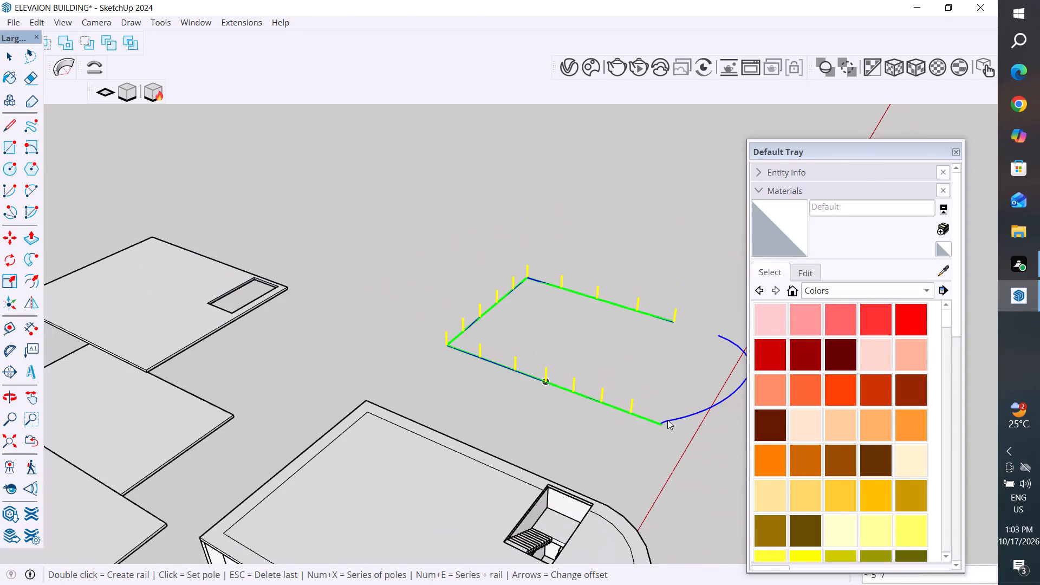
pyautogui.scroll(15, 667, 420)
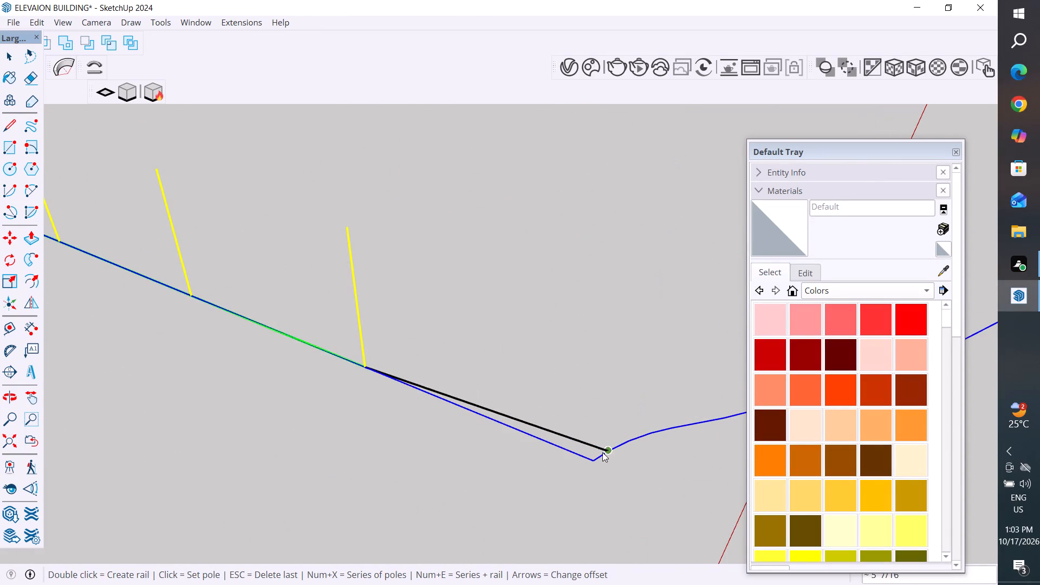
pyautogui.click(593, 457)
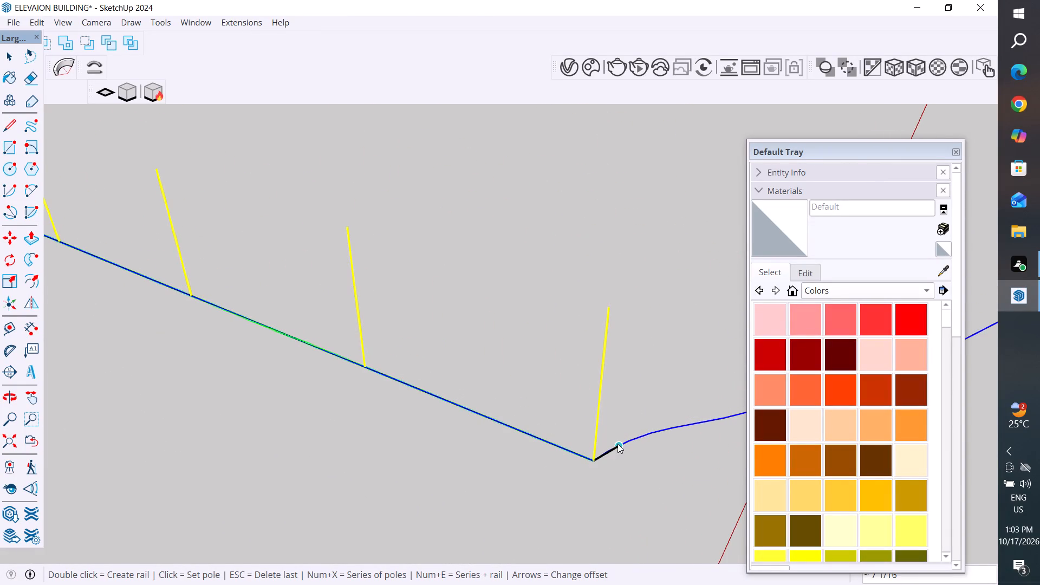
# Set three closely spaced rail poles, only inches apart, on the curve's first vertices after the long straight edge.
pyautogui.scroll(9, 617, 444)
pyautogui.scroll(-10, 599, 470)
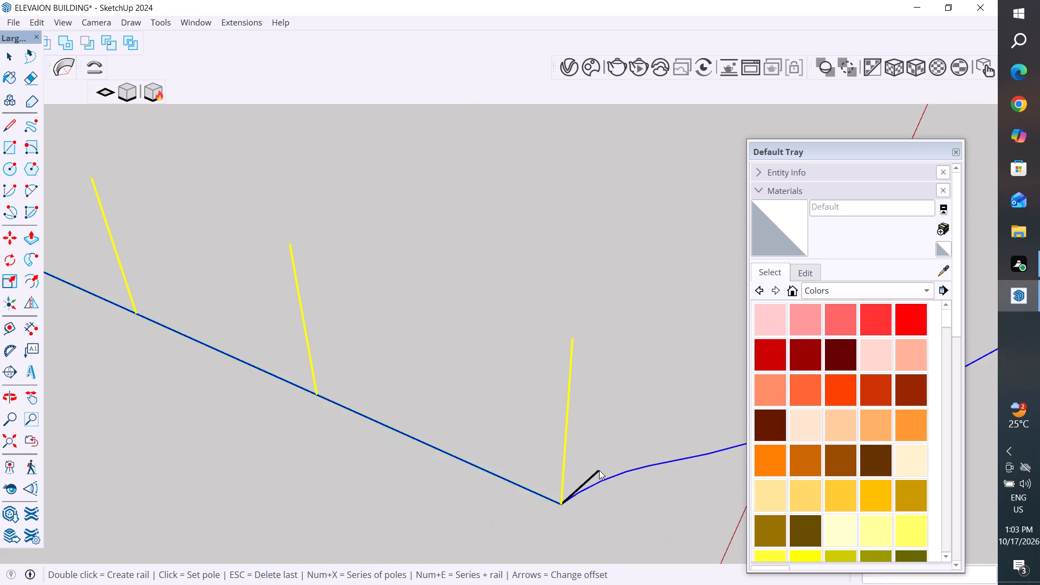
pyautogui.scroll(4, 593, 478)
pyautogui.scroll(-6, 404, 471)
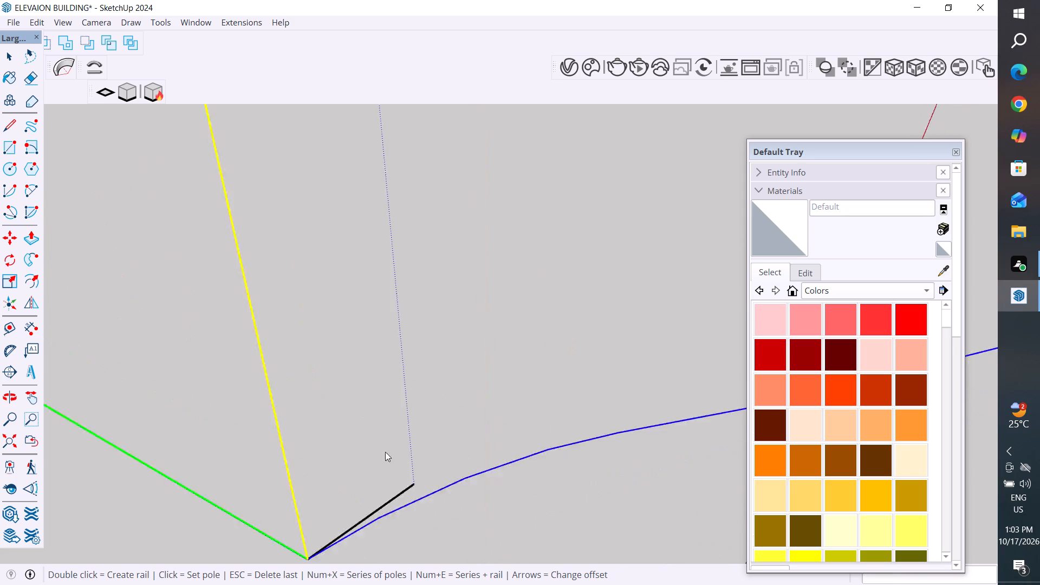
pyautogui.scroll(-6, 359, 457)
pyautogui.moveTo(378, 472); pyautogui.dragTo(377, 542, button='middle')
pyautogui.scroll(6, 377, 542)
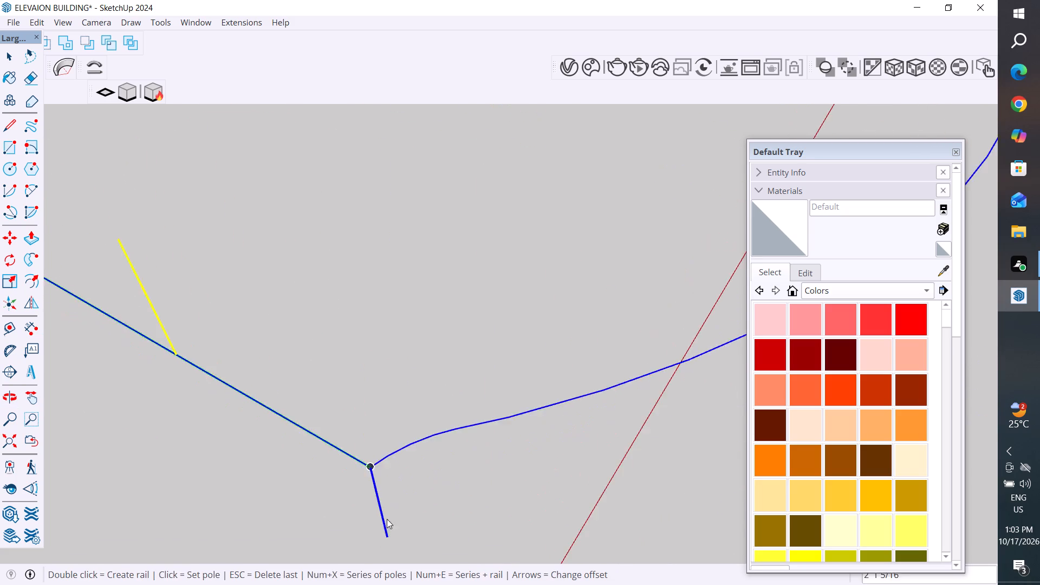
pyautogui.scroll(2, 387, 519)
pyautogui.scroll(3, 396, 467)
pyautogui.scroll(-5, 380, 486)
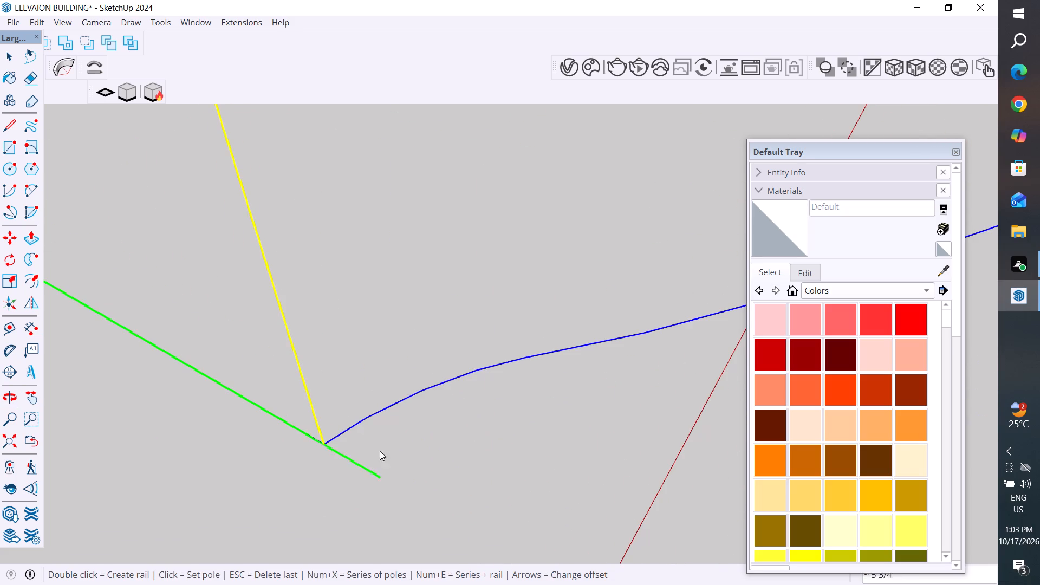
pyautogui.scroll(4, 342, 427)
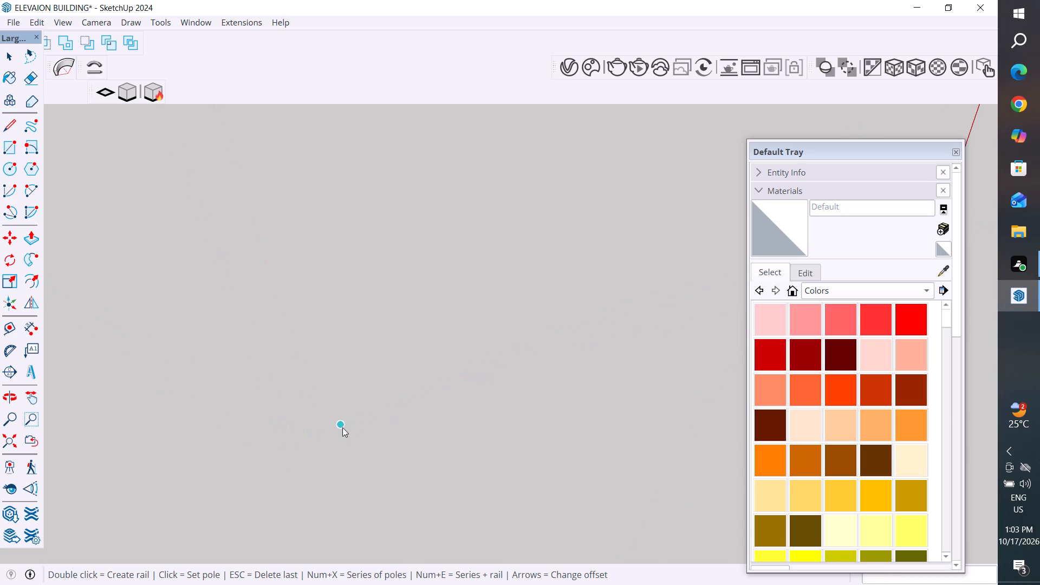
pyautogui.scroll(-4, 342, 428)
pyautogui.click(327, 452)
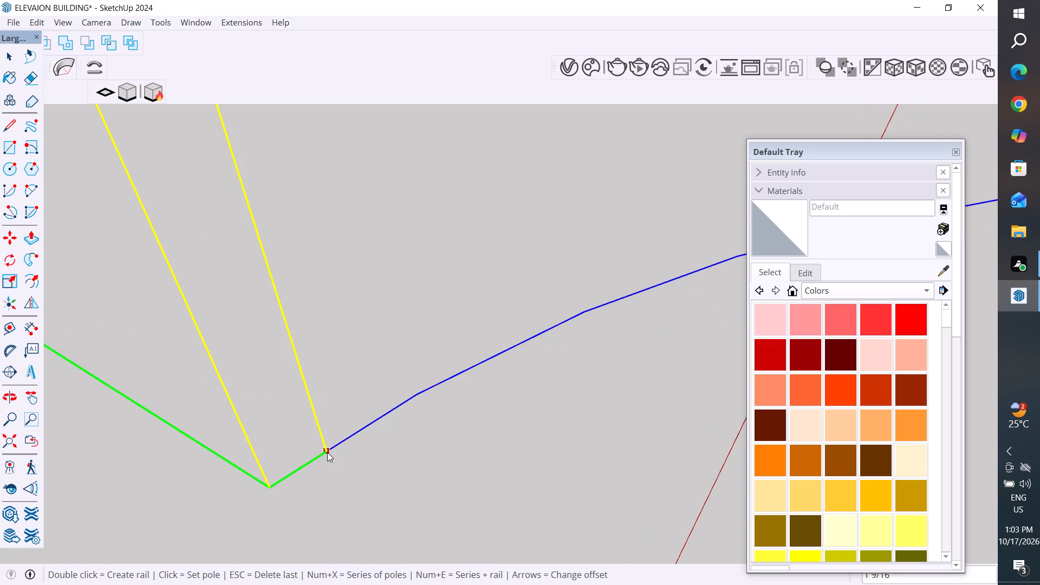
pyautogui.click(417, 398)
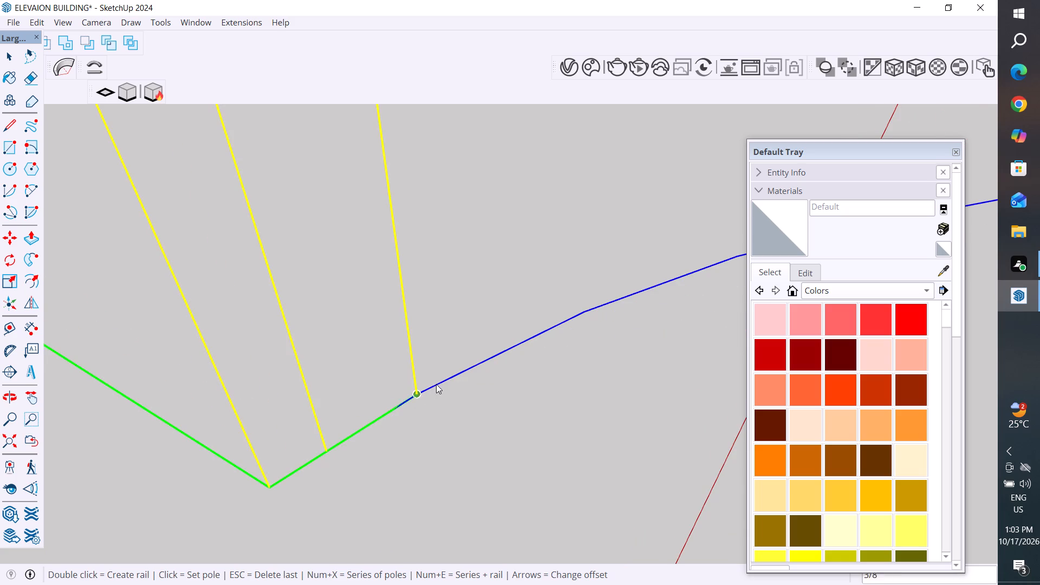
pyautogui.click(584, 316)
# Continue along the curve with four more poles, the first about 5 5/8" past the last one, widening to about 2' apart.
pyautogui.scroll(-11, 395, 459)
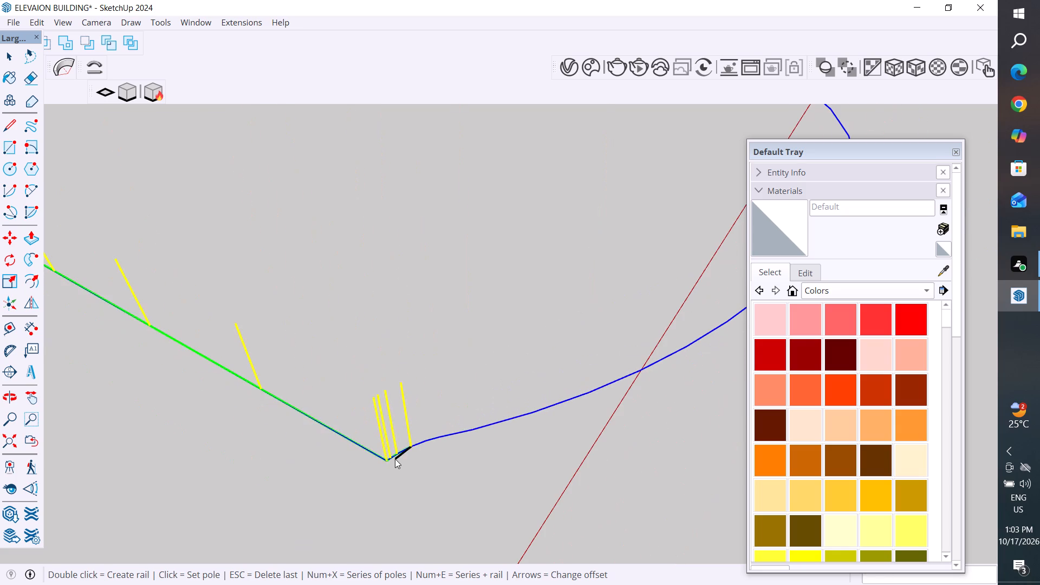
pyautogui.scroll(10, 441, 439)
pyautogui.scroll(-7, 519, 479)
pyautogui.scroll(4, 518, 500)
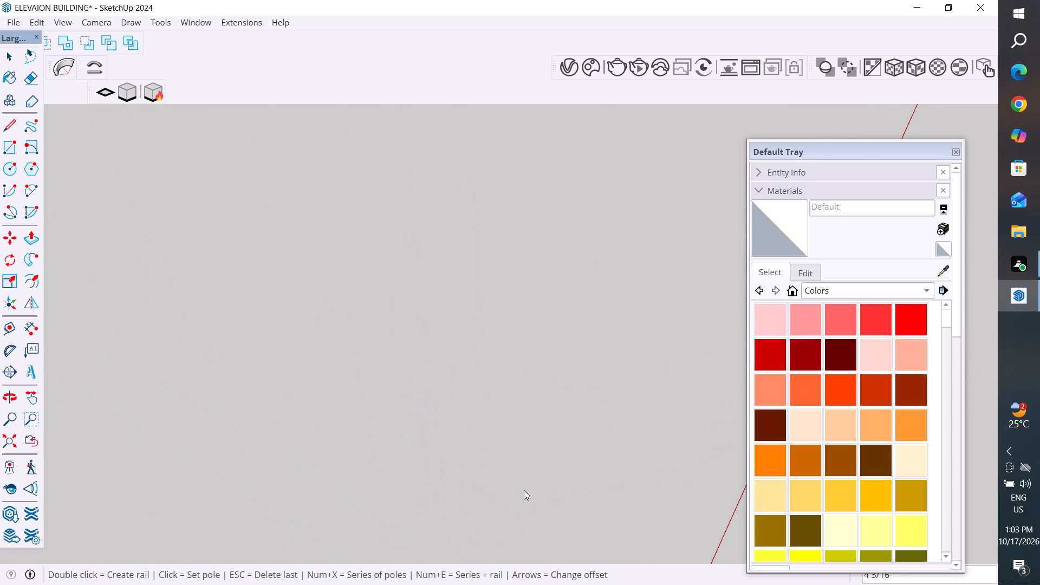
pyautogui.scroll(-5, 536, 446)
pyautogui.scroll(4, 536, 459)
pyautogui.scroll(-4, 515, 470)
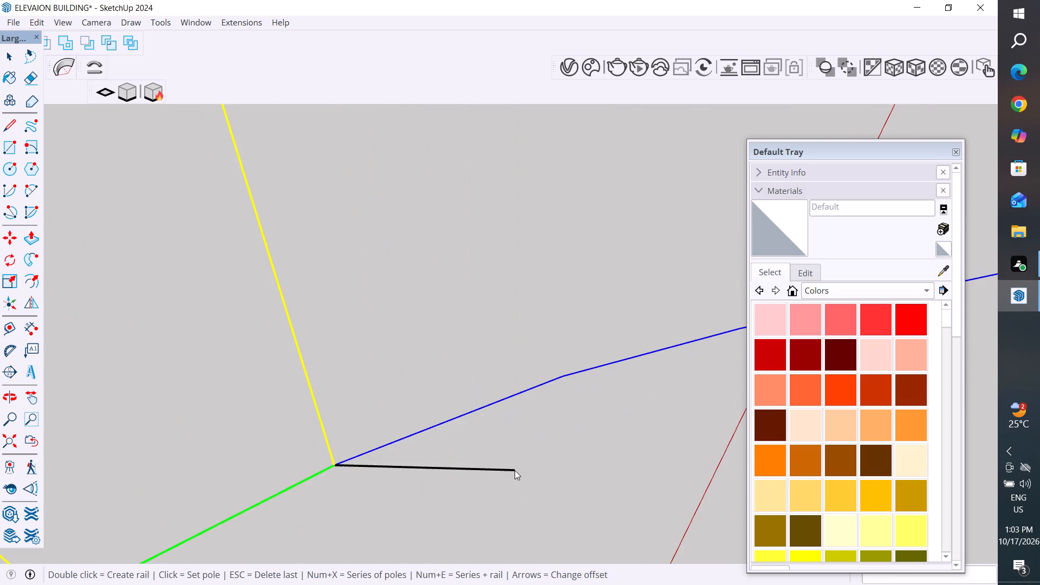
pyautogui.click(565, 374)
pyautogui.scroll(-7, 414, 501)
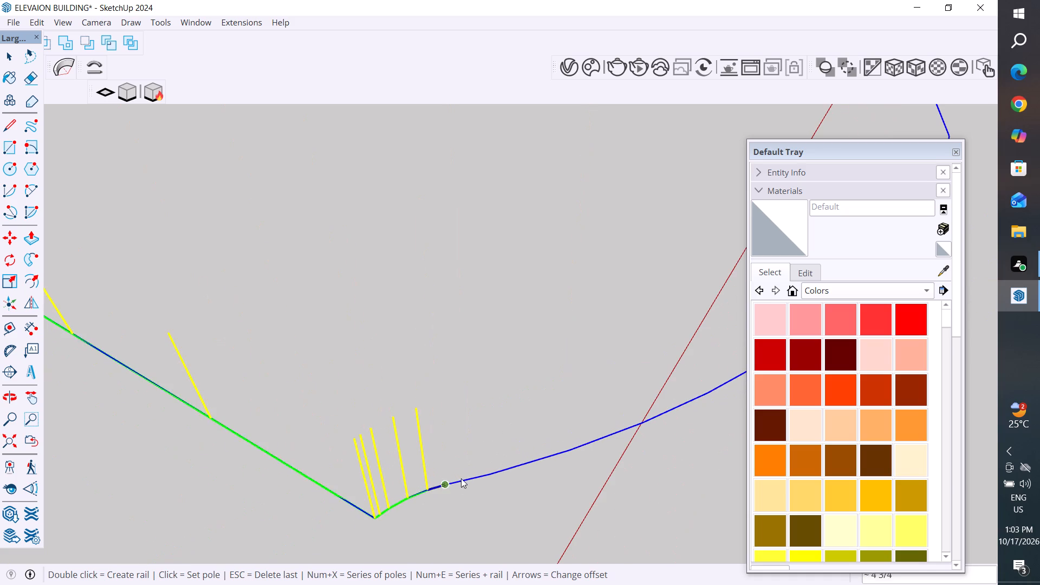
pyautogui.click(483, 476)
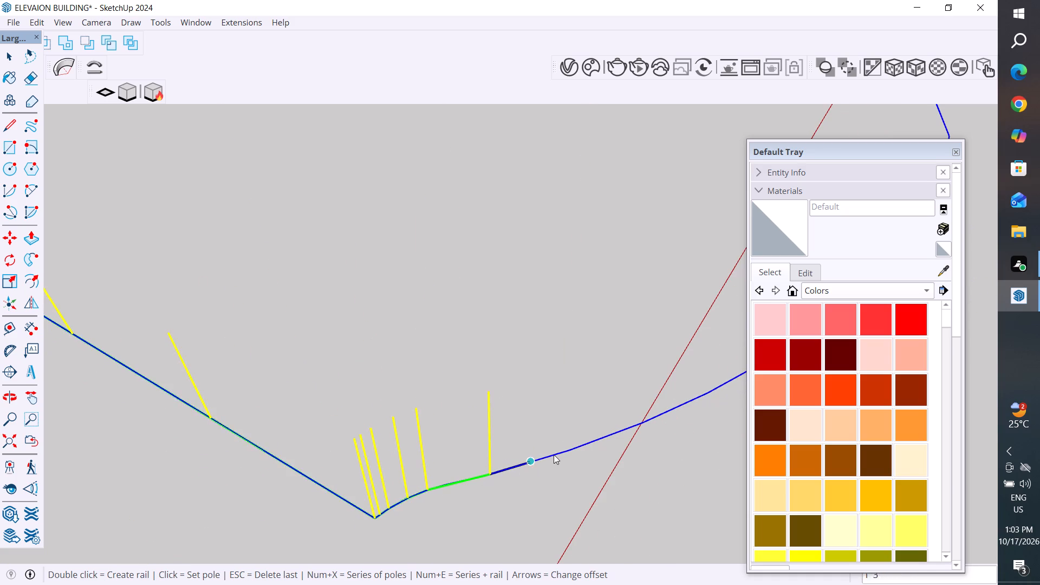
pyautogui.click(559, 452)
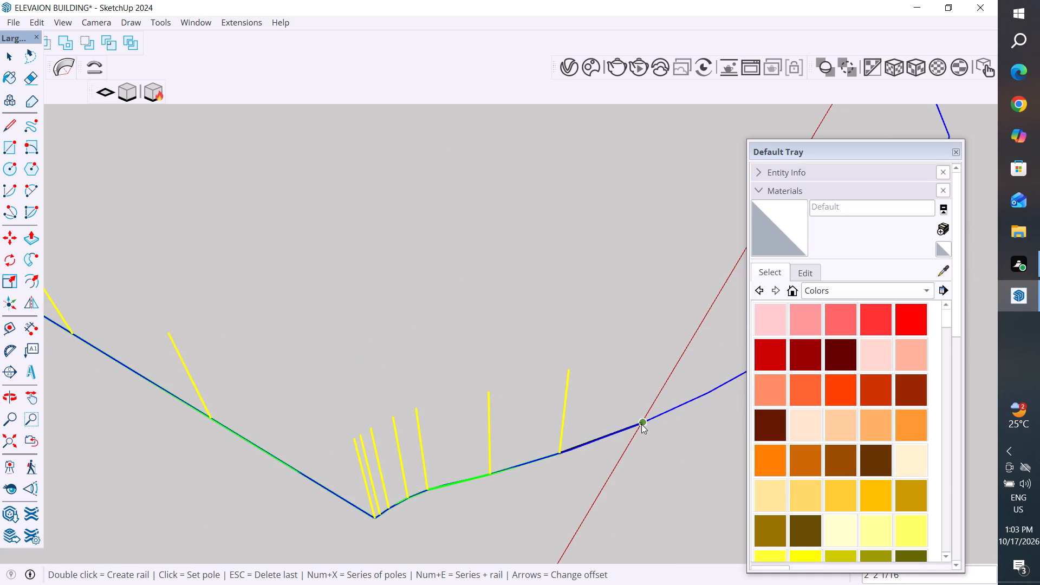
pyautogui.click(644, 424)
# Set two further poles along the curve, about 2' and 3' 10" from the pole before each.
pyautogui.scroll(-4, 434, 506)
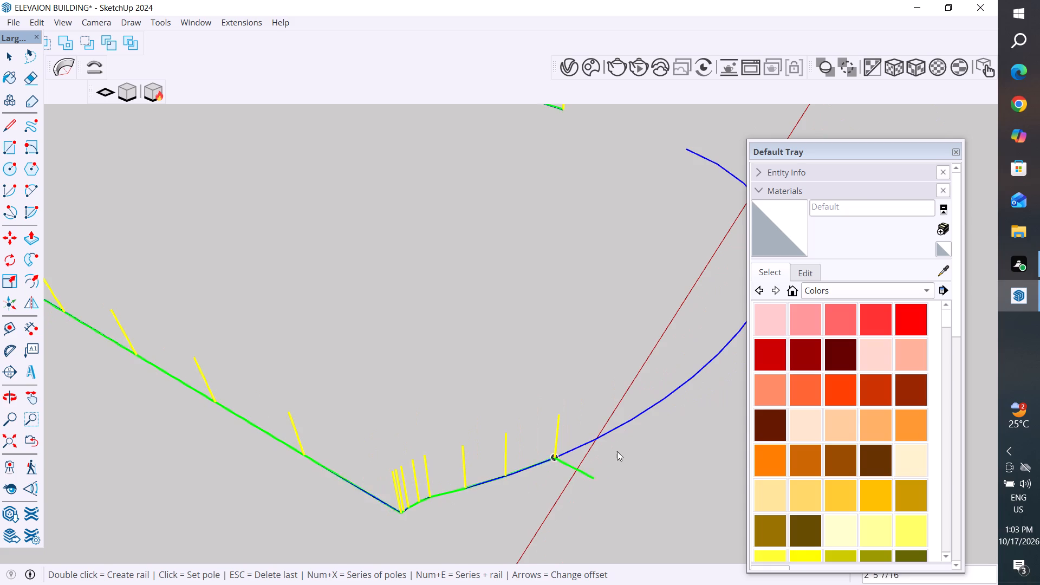
pyautogui.scroll(7, 617, 444)
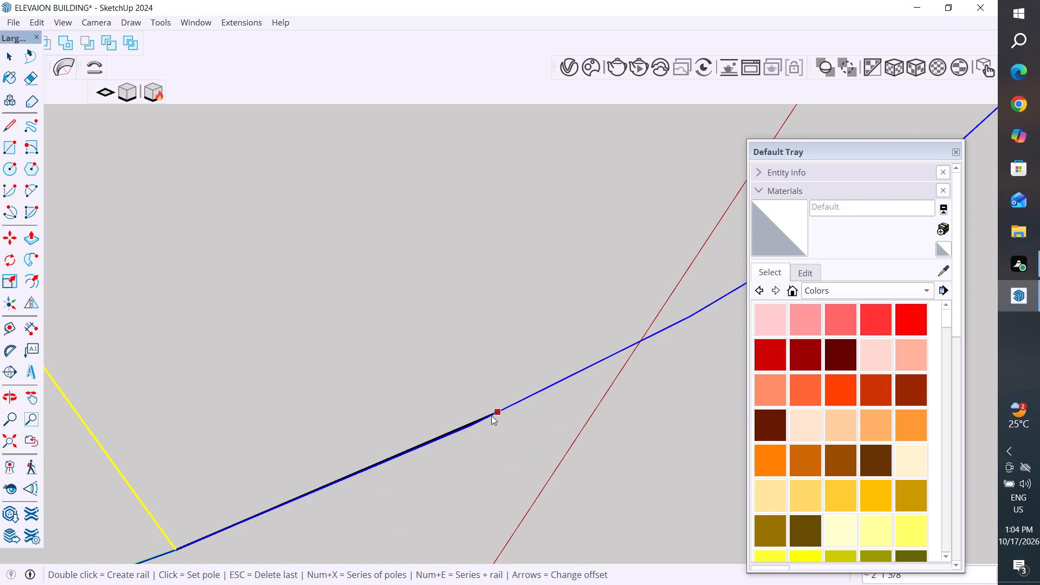
pyautogui.click(475, 424)
pyautogui.scroll(-7, 424, 525)
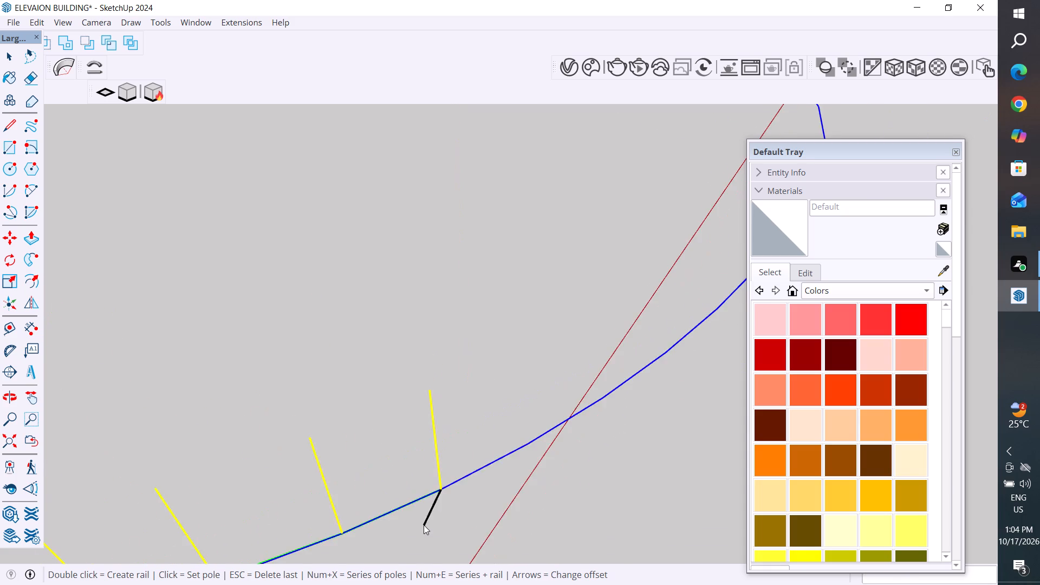
pyautogui.scroll(-3, 424, 525)
pyautogui.click(508, 466)
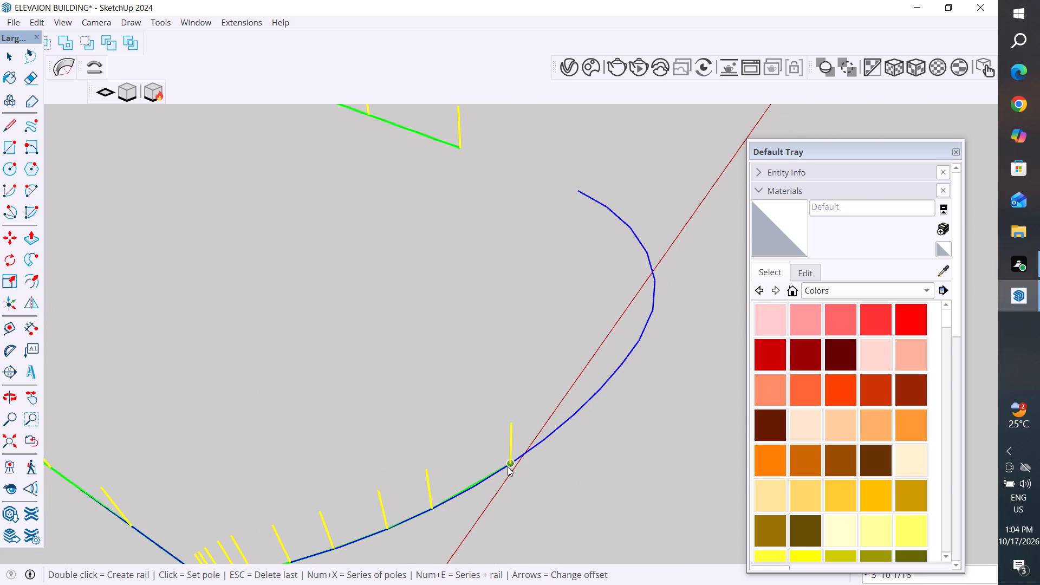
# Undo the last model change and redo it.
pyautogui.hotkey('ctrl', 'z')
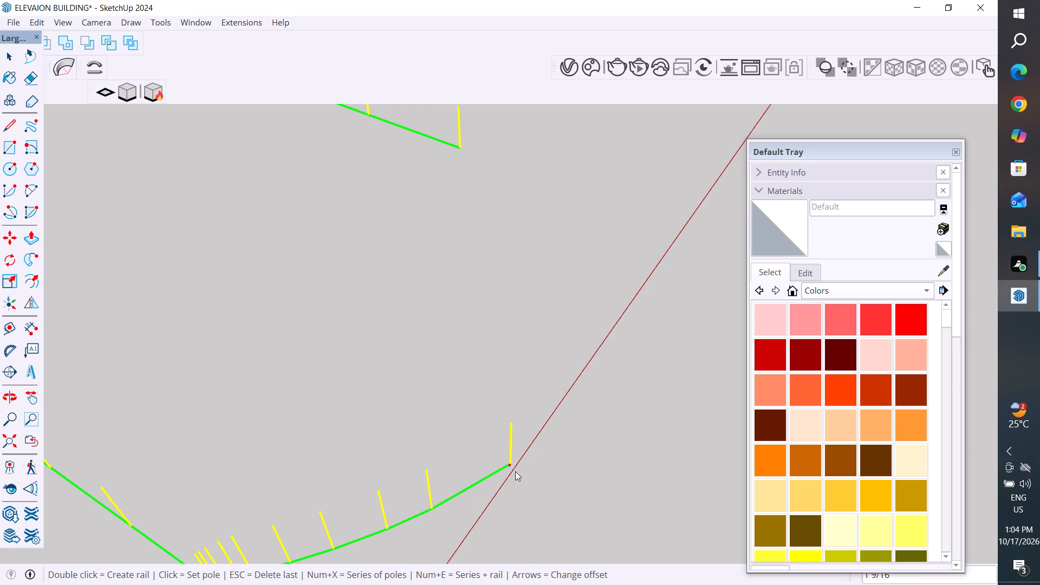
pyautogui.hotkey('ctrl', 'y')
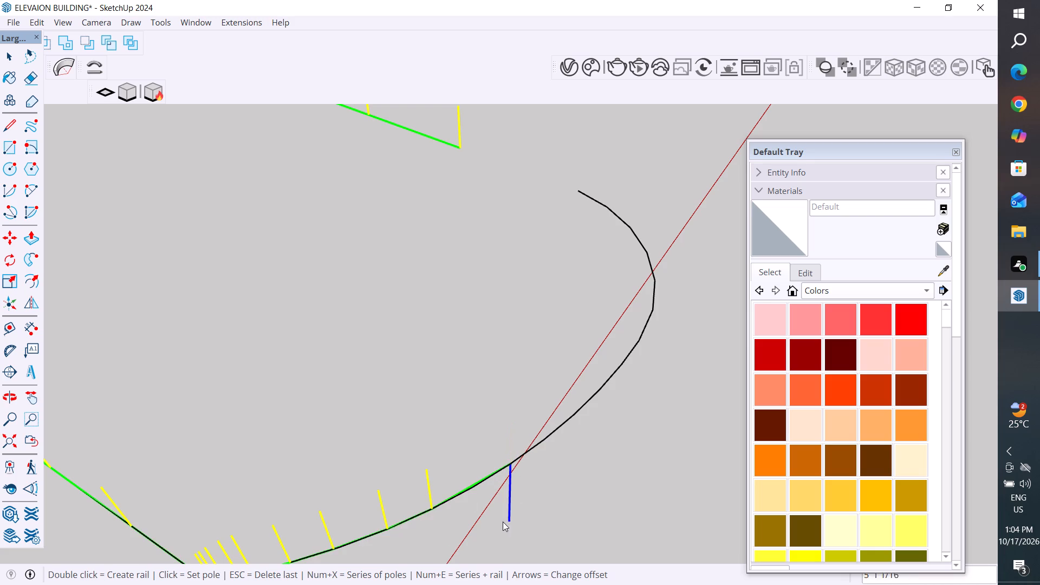
# Set four more poles along the middle of the curve, about 2' apart.
pyautogui.scroll(1, 559, 432)
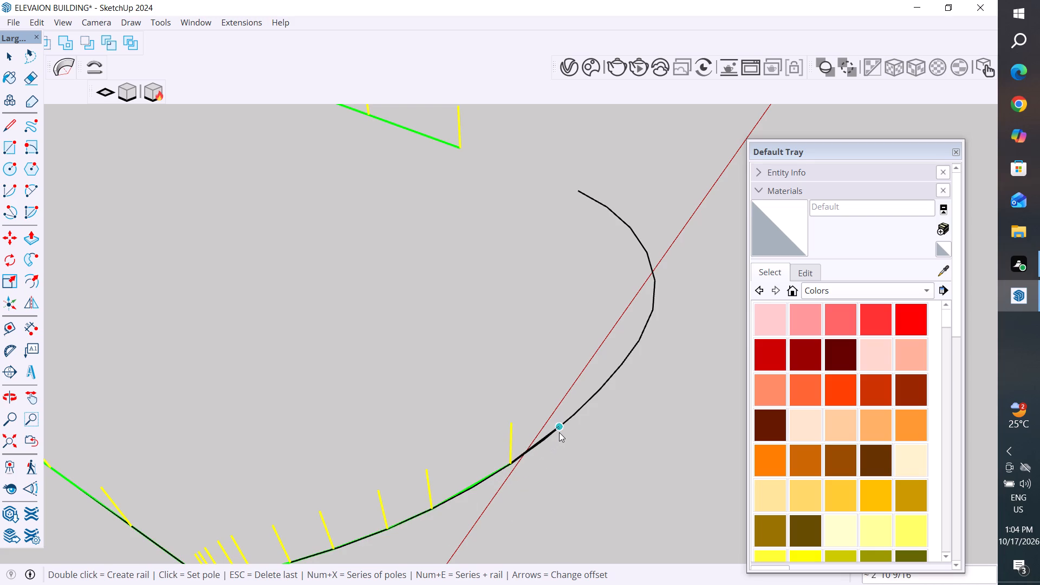
pyautogui.scroll(6, 559, 432)
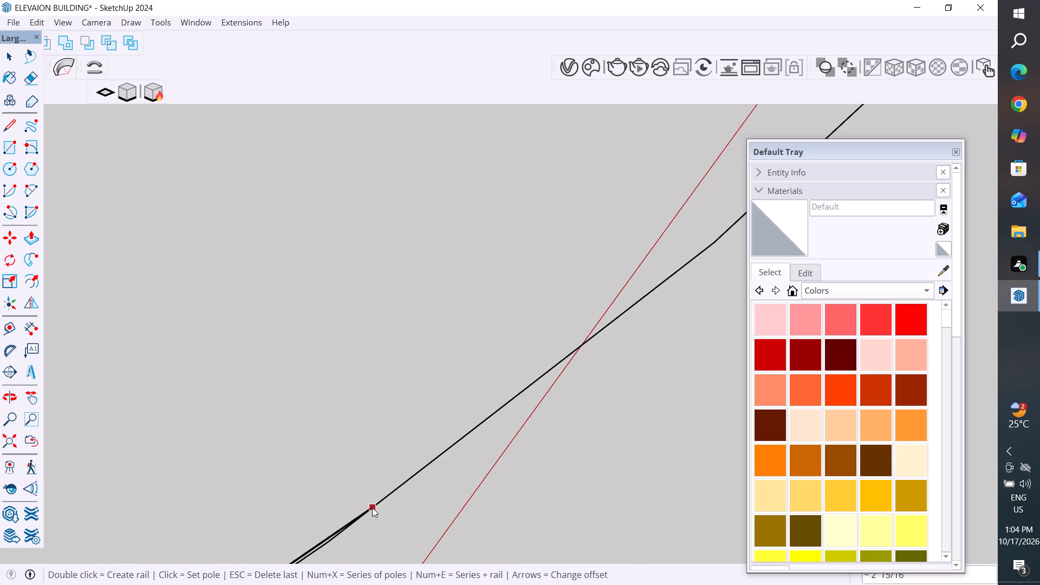
pyautogui.scroll(-19, 372, 508)
pyautogui.scroll(-4, 372, 508)
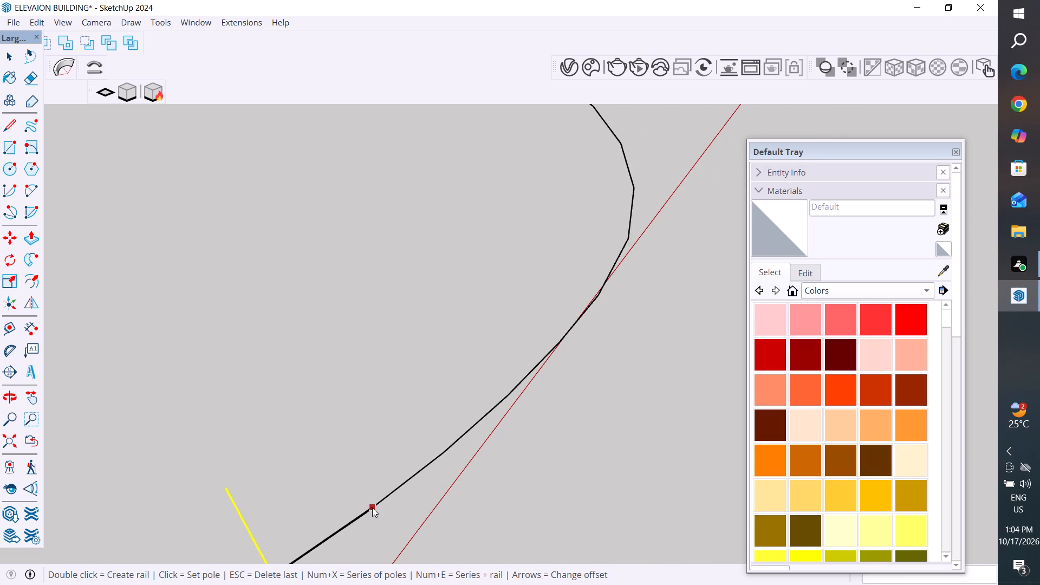
pyautogui.click(372, 508)
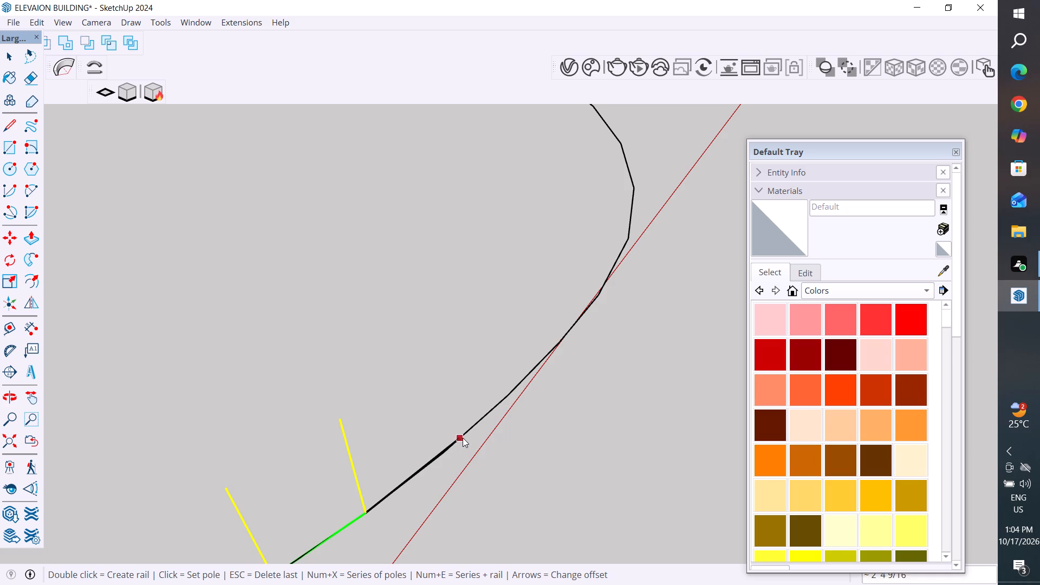
pyautogui.click(428, 460)
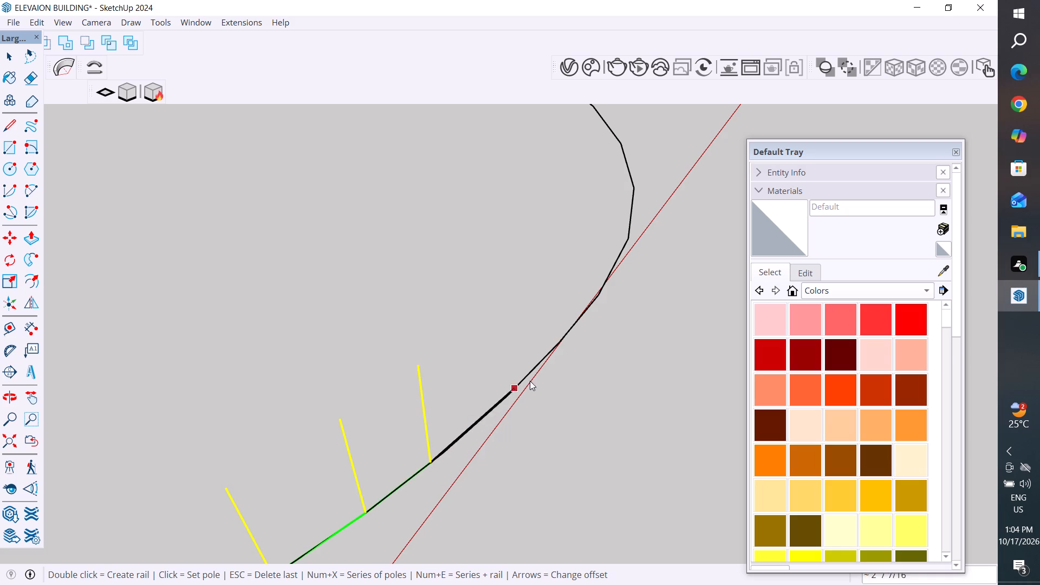
pyautogui.click(502, 400)
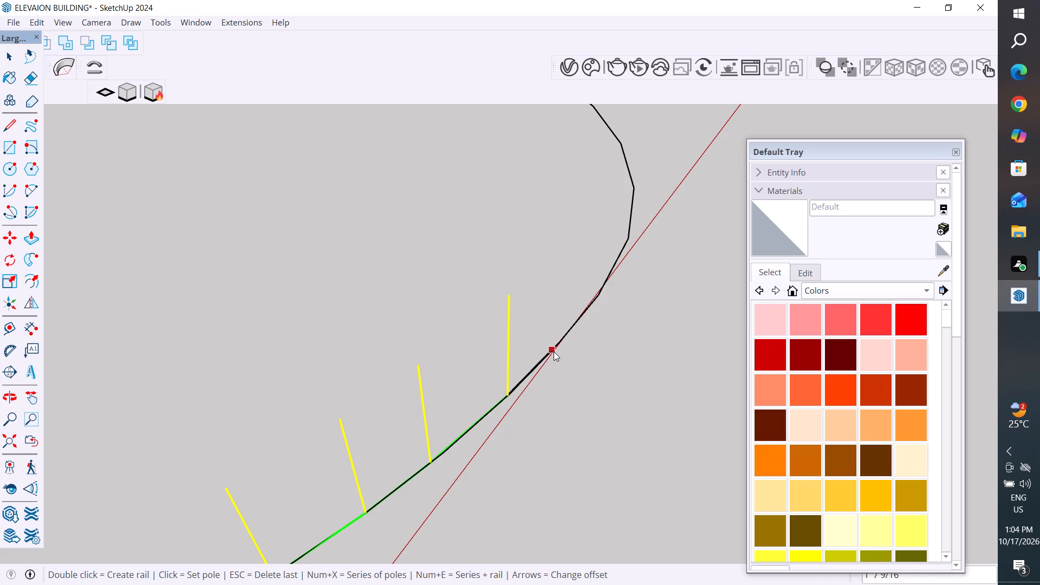
pyautogui.click(558, 348)
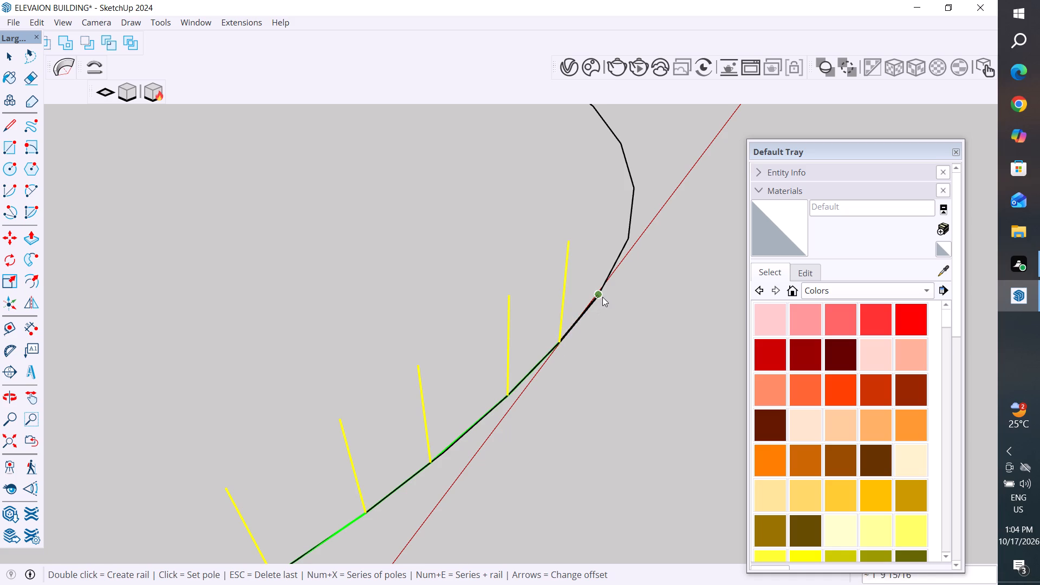
# Set five poles at successive vertices around the curve's tighter bend, about 2' apart.
pyautogui.scroll(2, 602, 297)
pyautogui.moveTo(639, 290); pyautogui.dragTo(532, 345, button='middle')
pyautogui.click(595, 329)
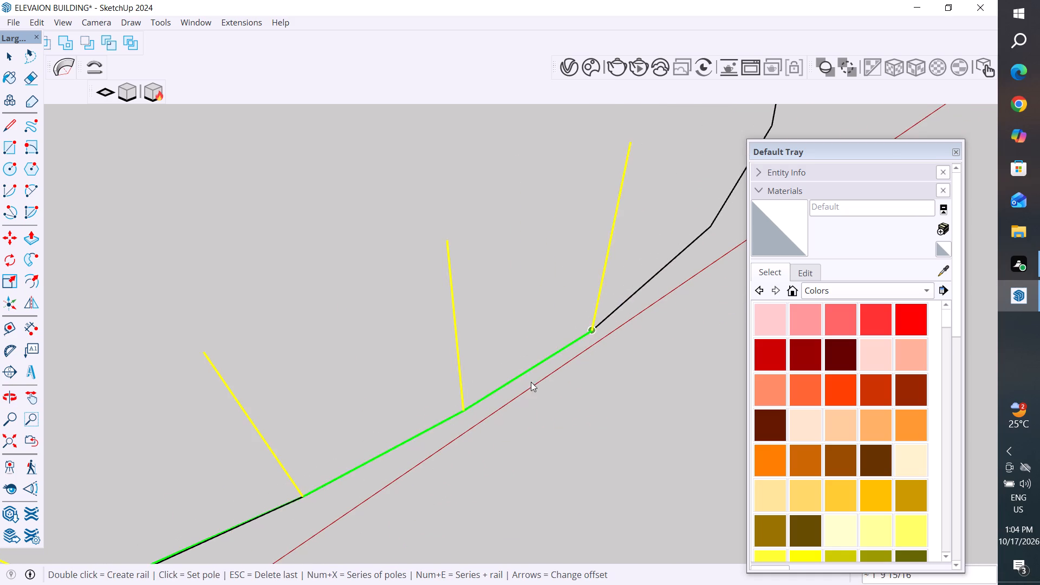
pyautogui.scroll(-5, 439, 441)
pyautogui.click(574, 339)
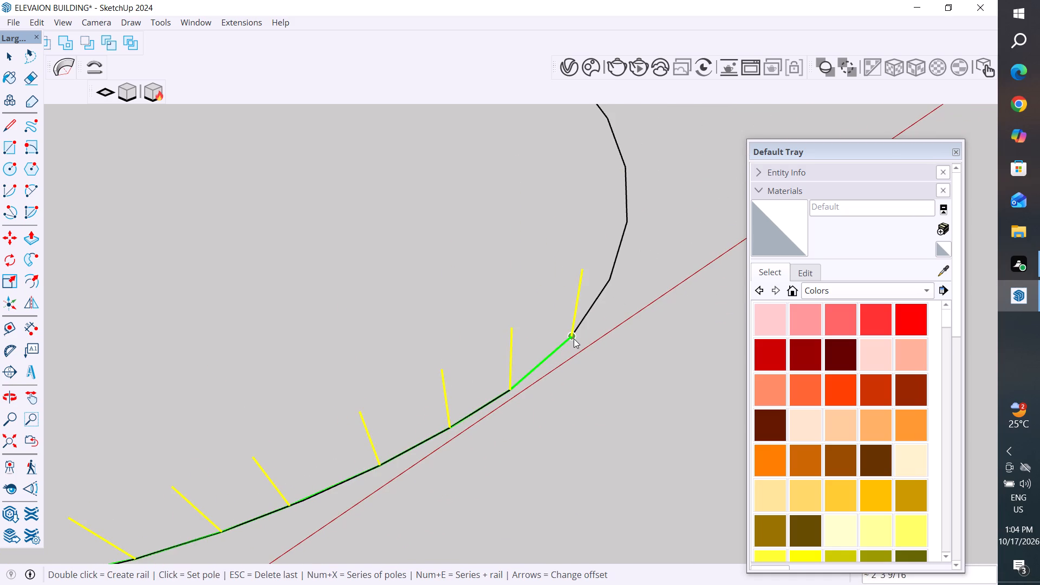
pyautogui.moveTo(631, 354); pyautogui.dragTo(453, 308, button='middle')
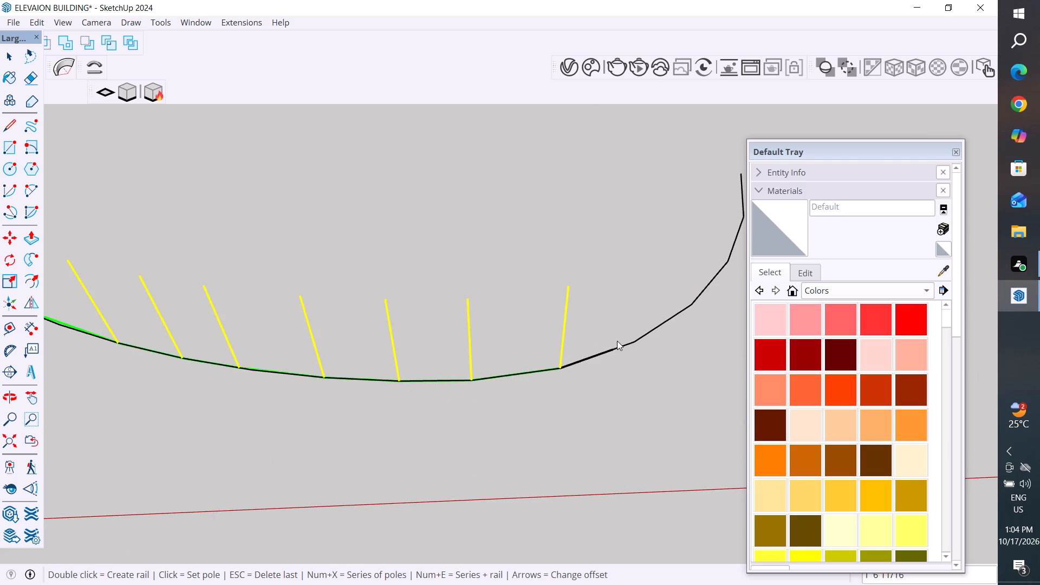
pyautogui.click(637, 337)
pyautogui.scroll(-5, 448, 430)
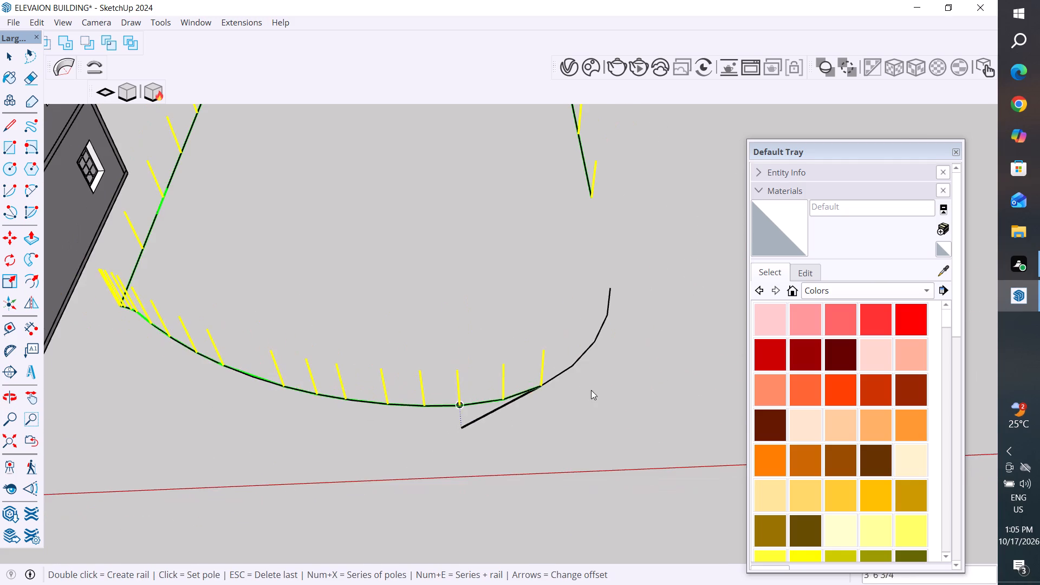
pyautogui.scroll(6, 584, 363)
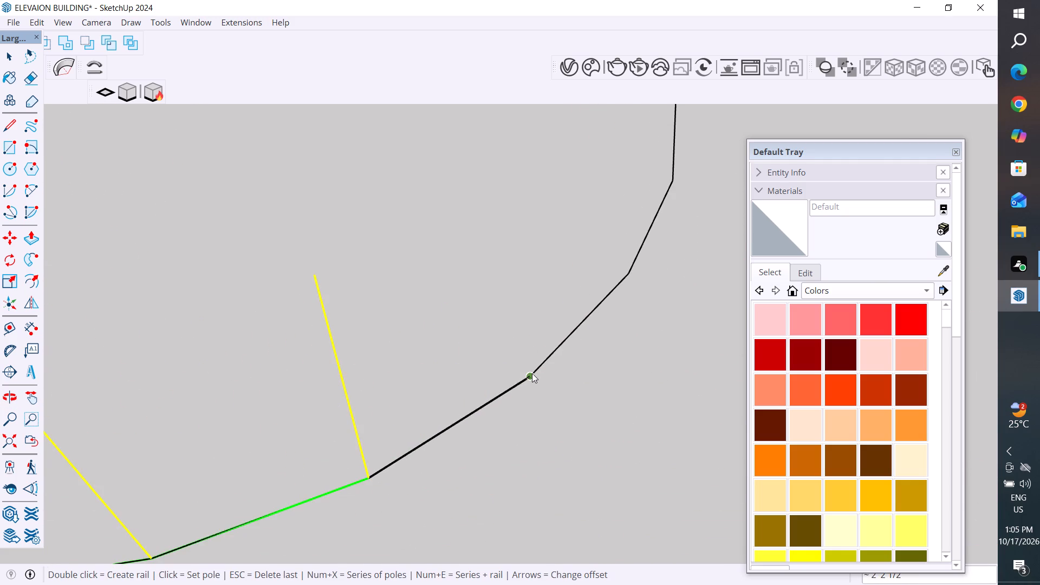
pyautogui.click(532, 373)
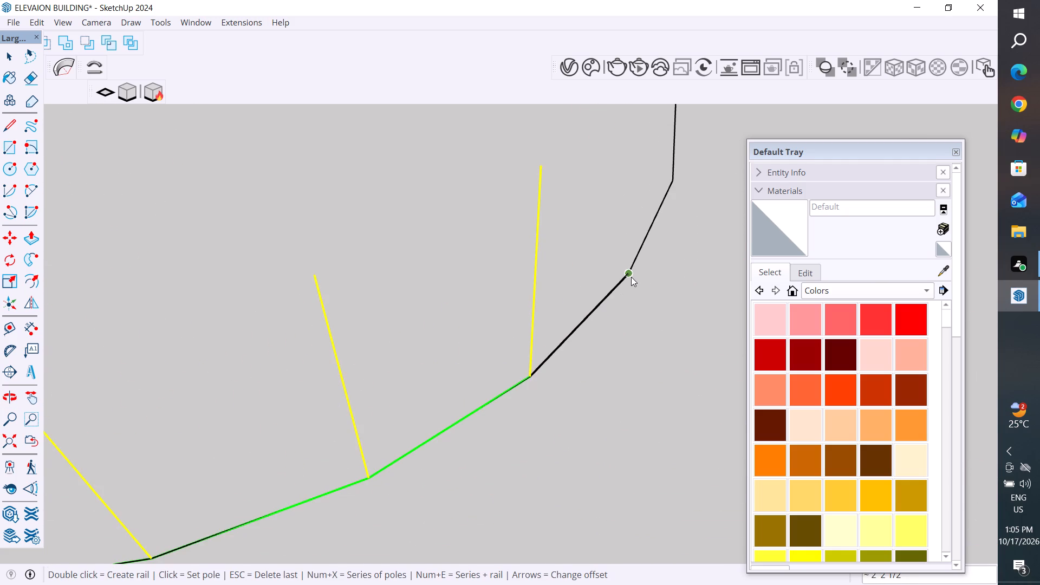
pyautogui.click(631, 277)
# Set the last two poles at the curve's final vertex and its open end, about 2' 2" apart, and create the rail.
pyautogui.scroll(-5, 485, 414)
pyautogui.moveTo(584, 362); pyautogui.dragTo(374, 379, button='middle')
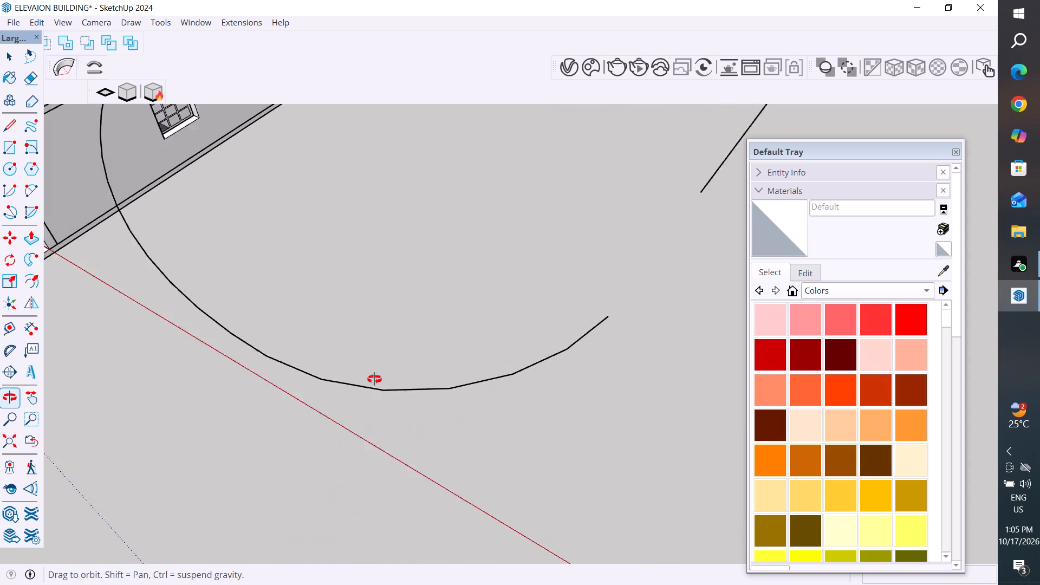
pyautogui.moveTo(374, 379); pyautogui.dragTo(377, 381, button='middle')
pyautogui.click(565, 356)
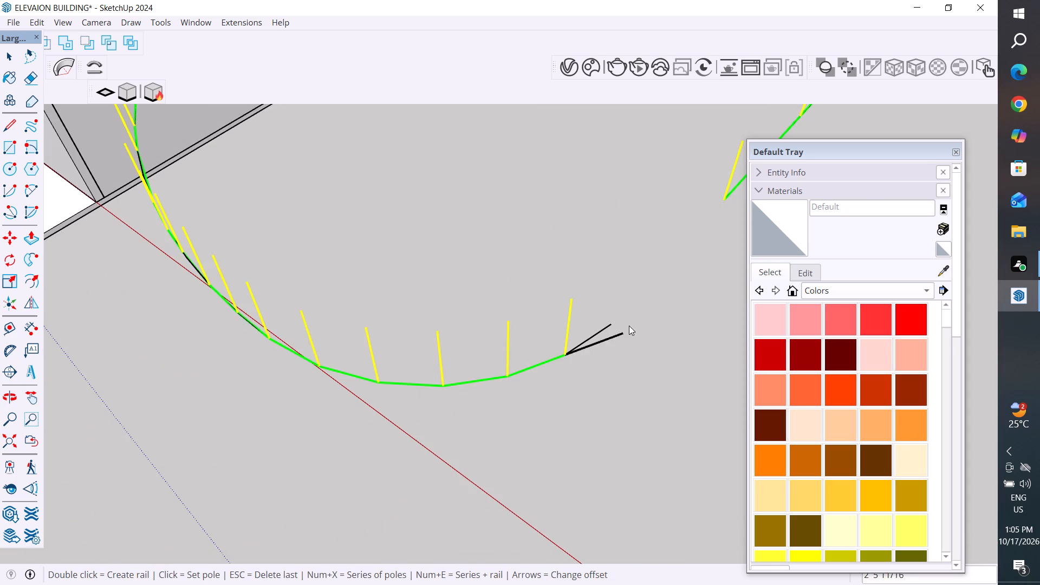
pyautogui.tripleClick(611, 322)
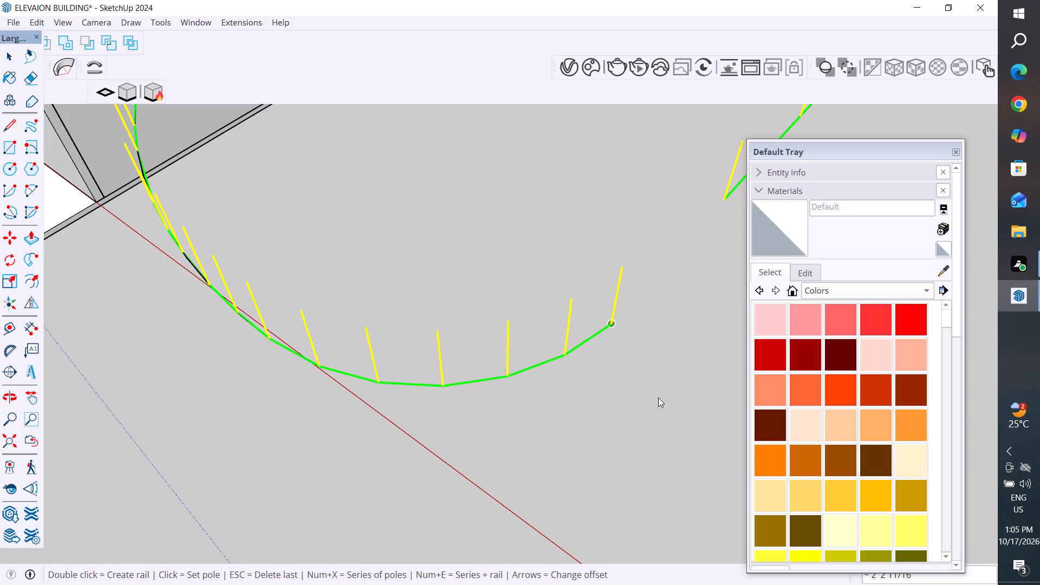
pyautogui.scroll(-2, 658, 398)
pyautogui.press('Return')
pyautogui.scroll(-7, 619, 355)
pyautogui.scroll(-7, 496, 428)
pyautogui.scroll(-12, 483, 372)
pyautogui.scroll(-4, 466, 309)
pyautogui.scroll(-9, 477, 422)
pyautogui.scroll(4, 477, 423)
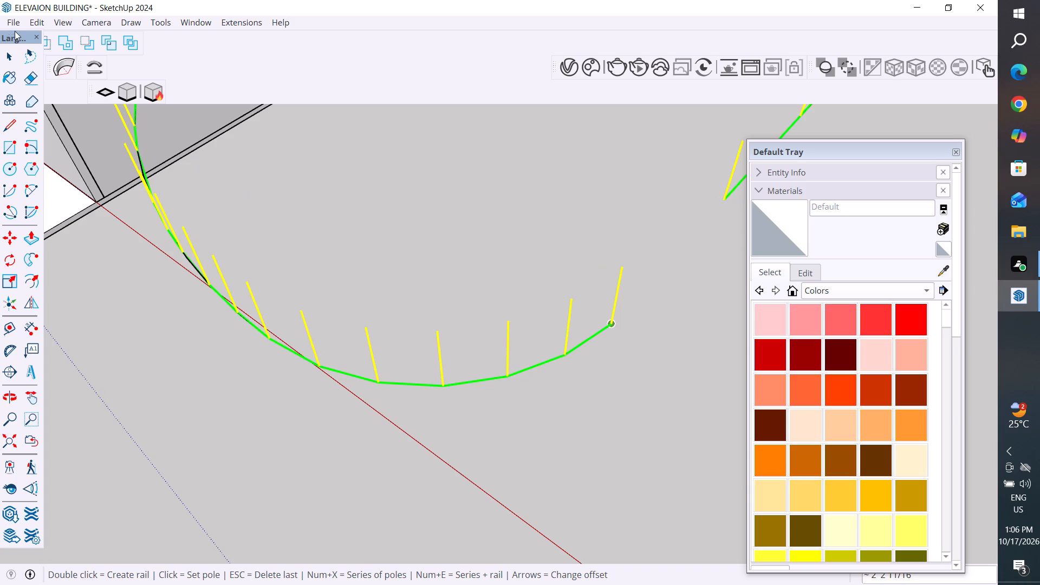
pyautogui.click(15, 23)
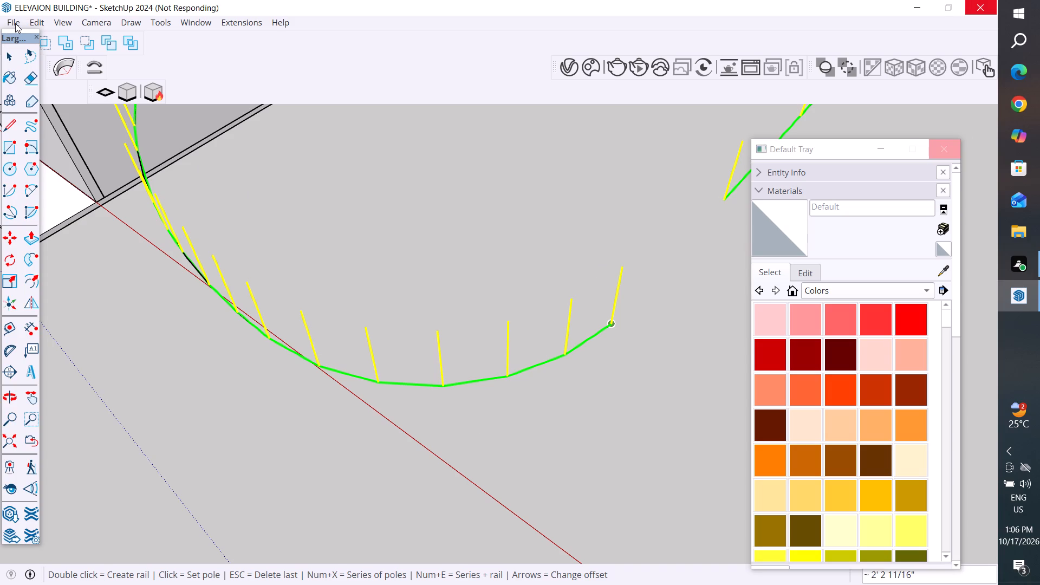
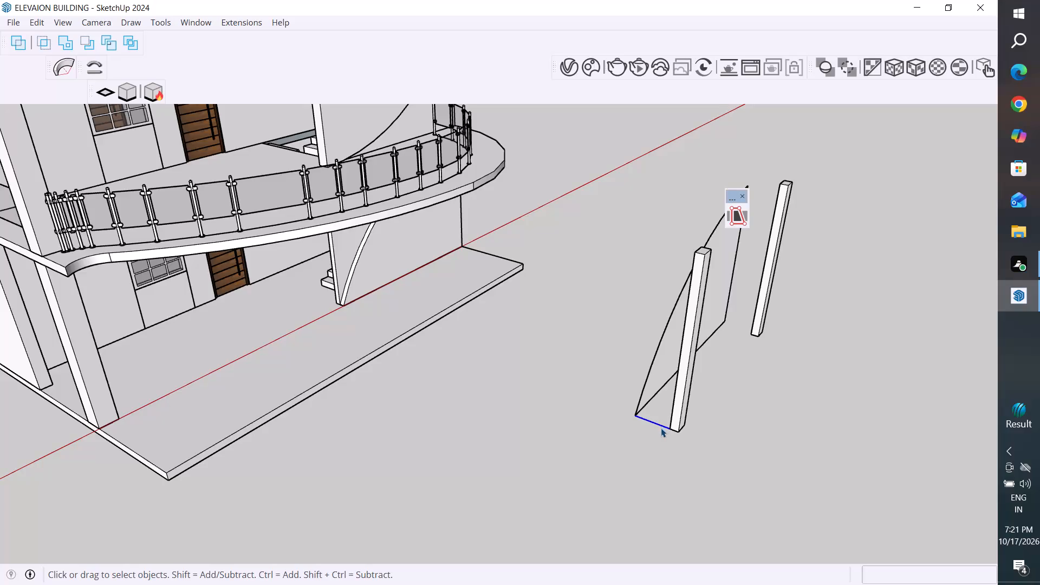
# Delete the short leftover edge between the curved panel's low corner and the nearby post.
pyautogui.press('Delete')
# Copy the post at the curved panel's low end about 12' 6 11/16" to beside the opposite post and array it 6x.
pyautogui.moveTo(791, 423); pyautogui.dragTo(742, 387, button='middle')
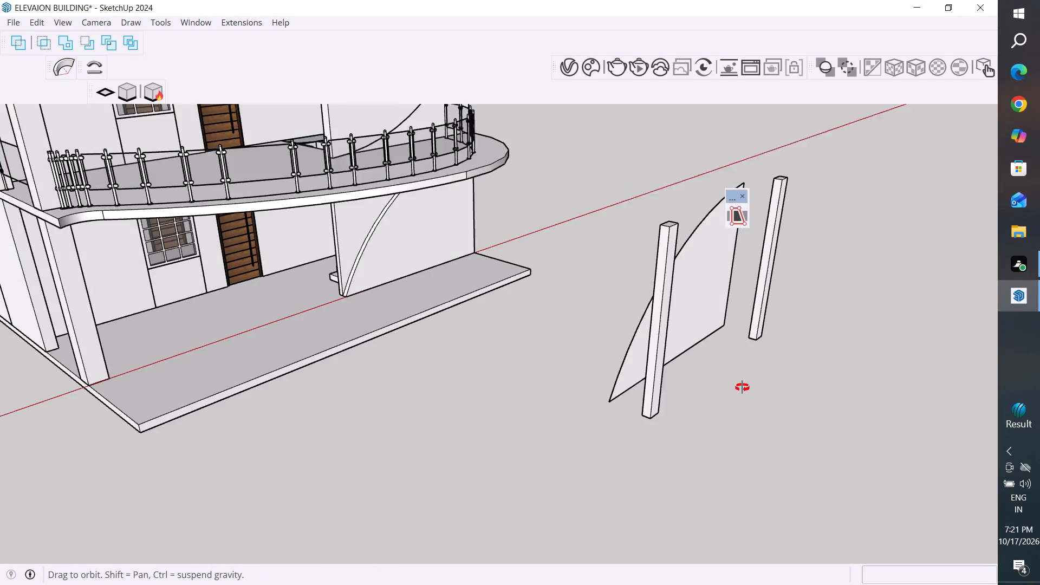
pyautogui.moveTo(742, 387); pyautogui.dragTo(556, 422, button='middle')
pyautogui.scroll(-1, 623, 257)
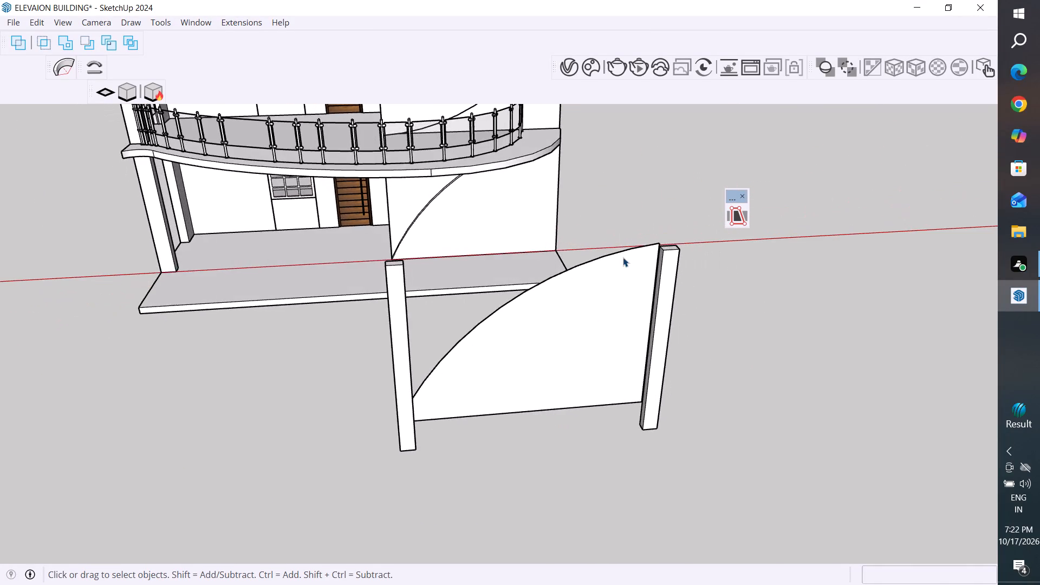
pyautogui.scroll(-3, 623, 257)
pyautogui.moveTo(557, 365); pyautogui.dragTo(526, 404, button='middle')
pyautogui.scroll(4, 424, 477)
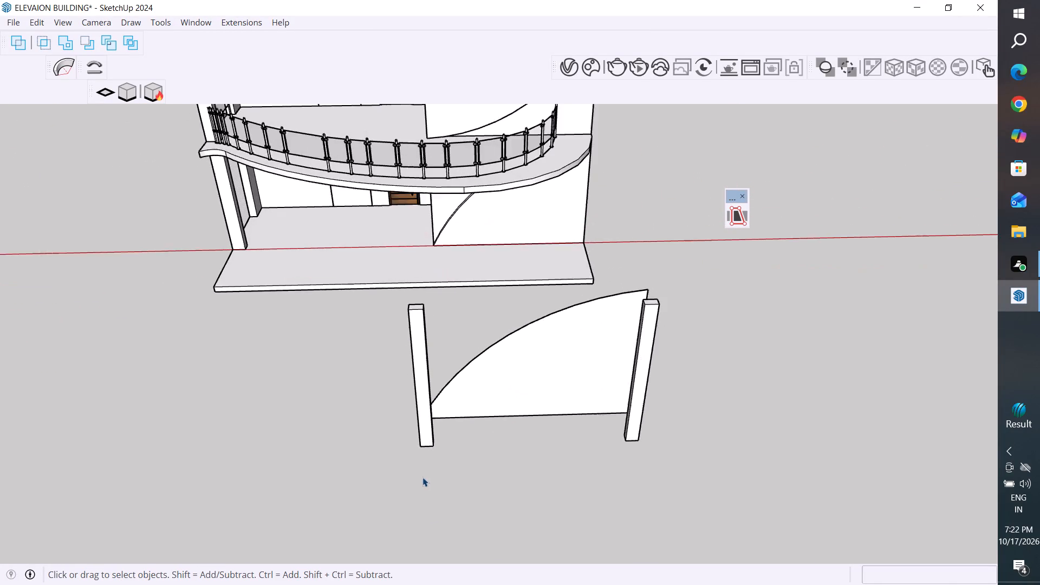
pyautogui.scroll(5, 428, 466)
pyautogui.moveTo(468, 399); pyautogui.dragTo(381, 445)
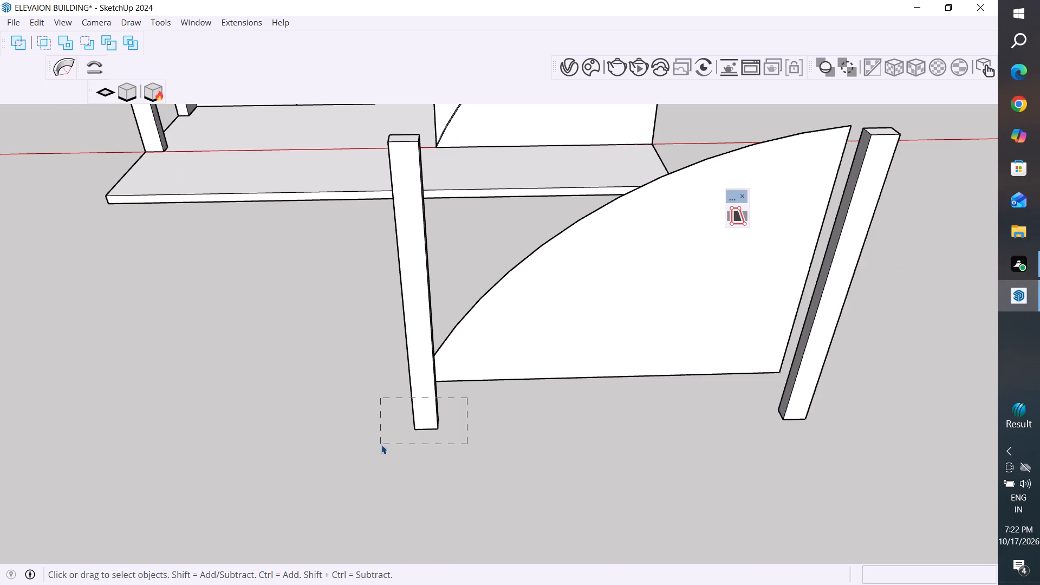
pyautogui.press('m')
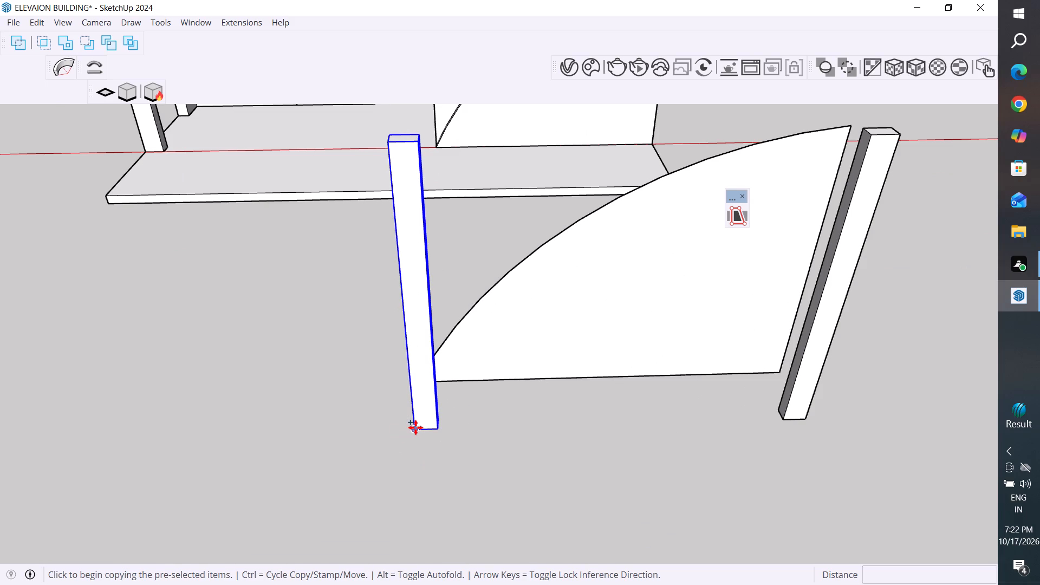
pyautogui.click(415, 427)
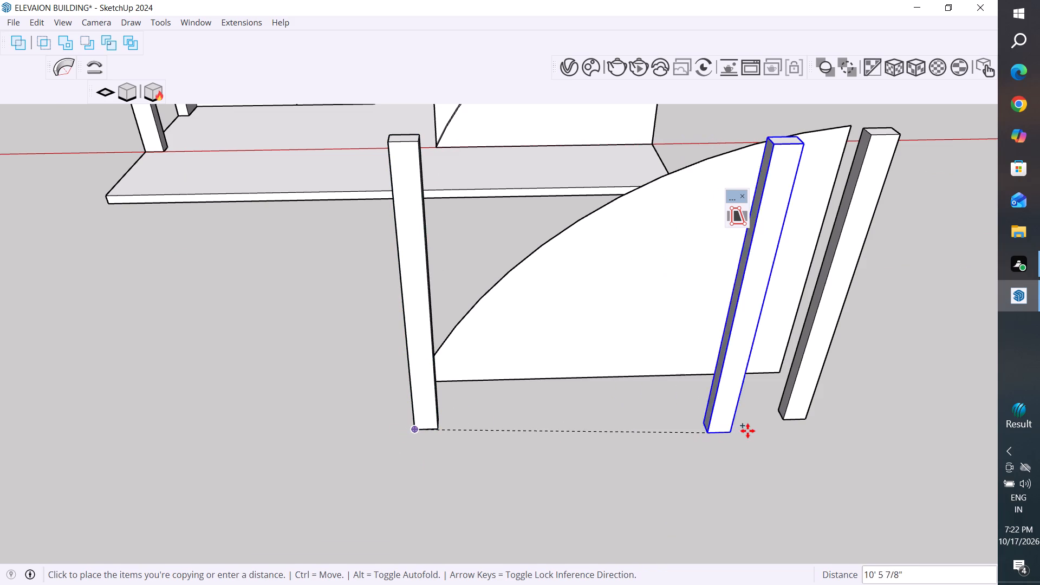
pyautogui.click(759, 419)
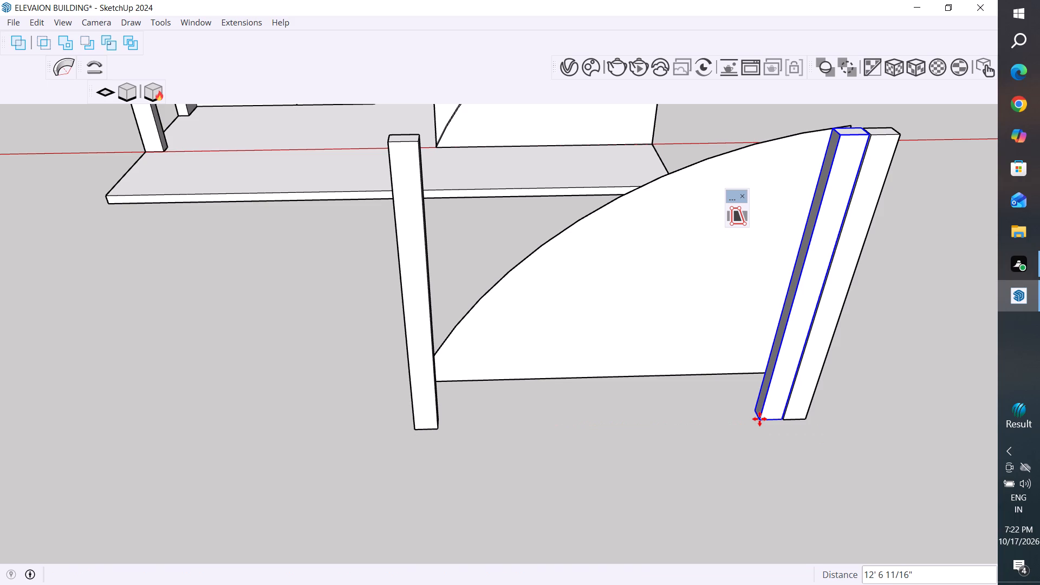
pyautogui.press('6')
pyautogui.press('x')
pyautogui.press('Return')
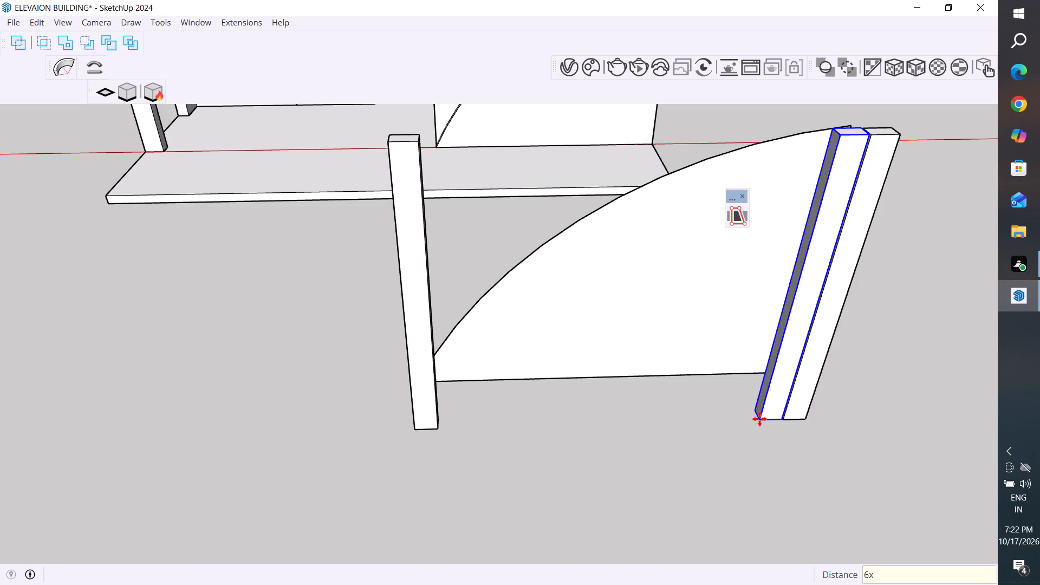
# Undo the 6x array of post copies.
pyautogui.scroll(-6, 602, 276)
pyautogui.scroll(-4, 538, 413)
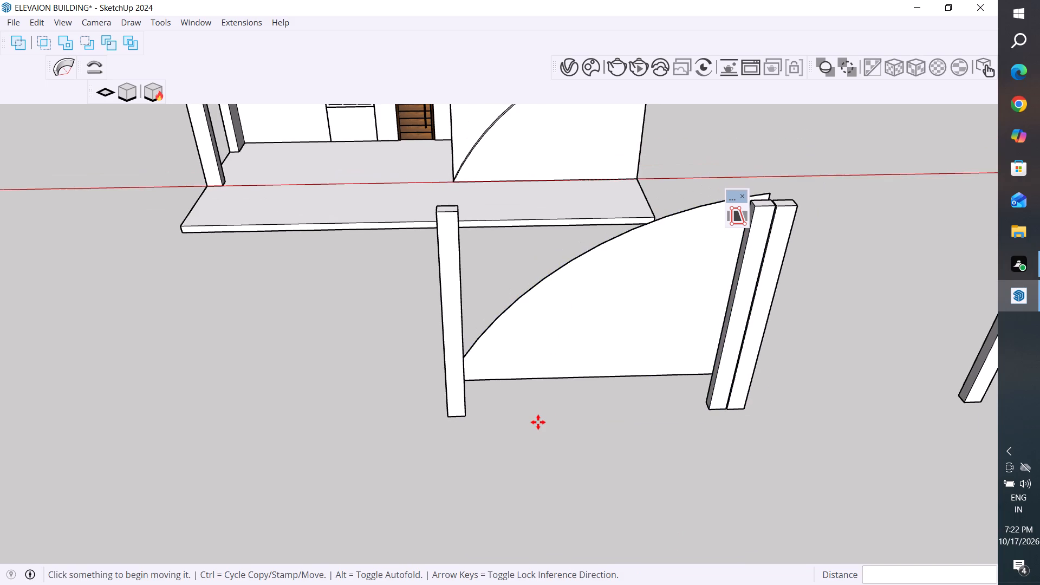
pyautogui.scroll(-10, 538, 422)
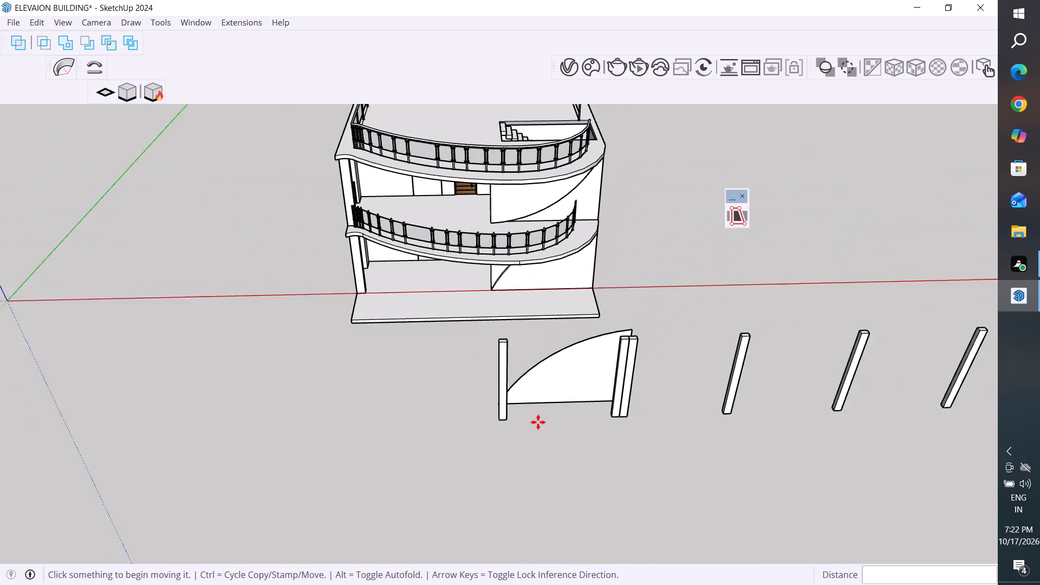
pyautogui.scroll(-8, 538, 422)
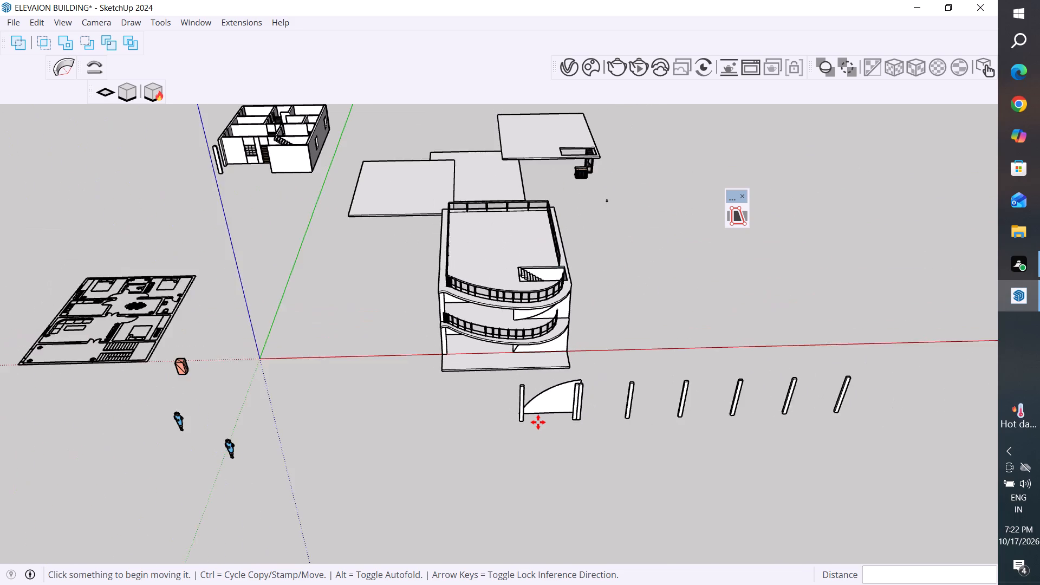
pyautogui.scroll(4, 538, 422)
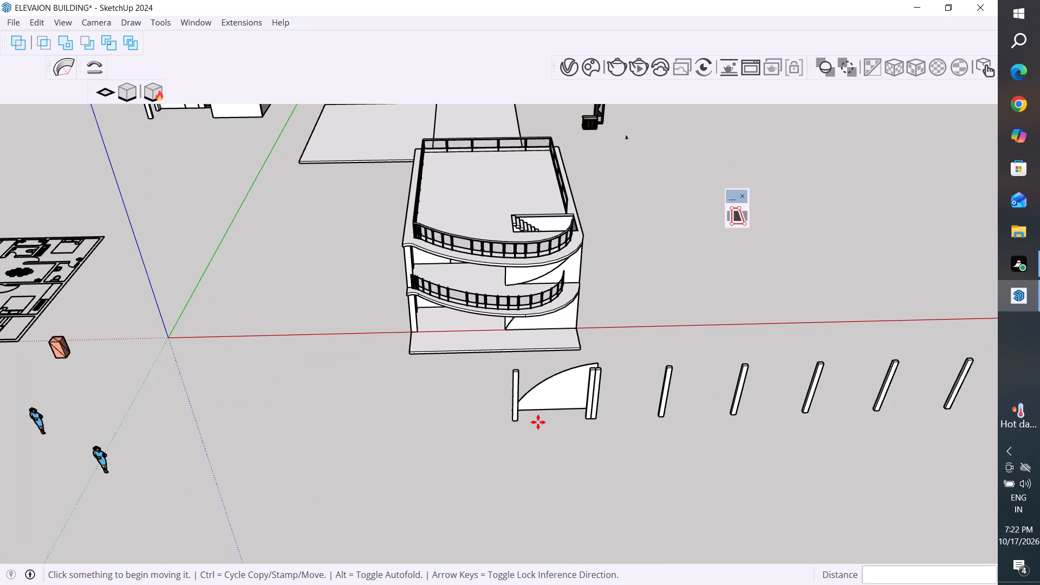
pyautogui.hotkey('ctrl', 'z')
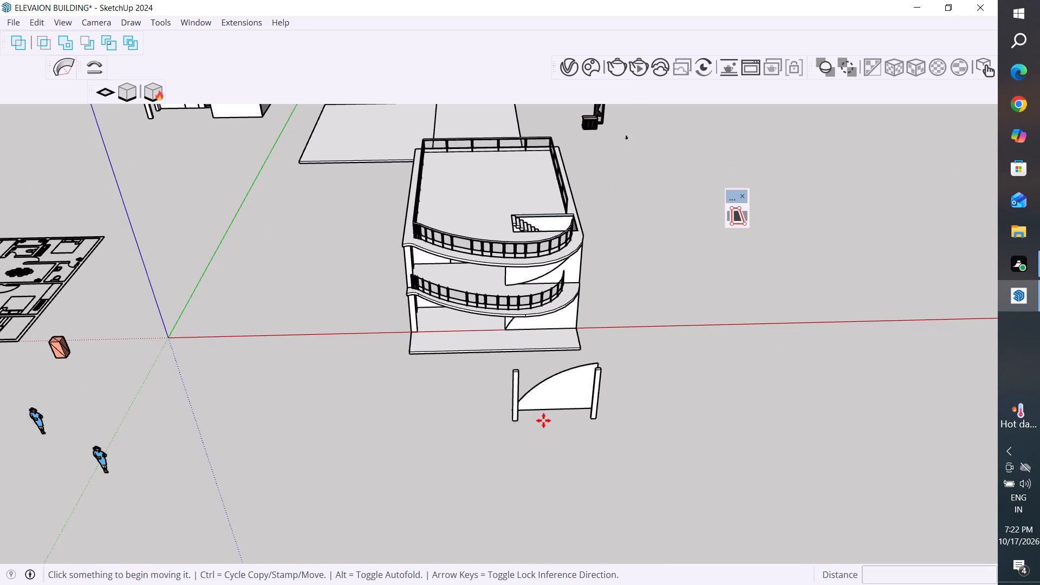
# Display the Large Tool Set.
pyautogui.scroll(3, 544, 420)
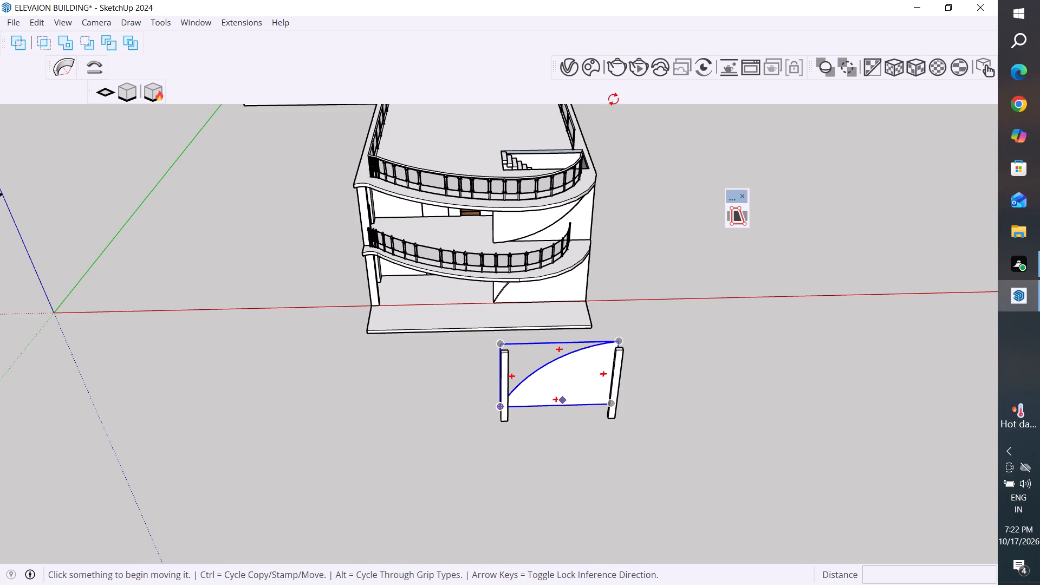
pyautogui.press('Escape')
pyautogui.press('Escape')
pyautogui.rightClick(558, 27)
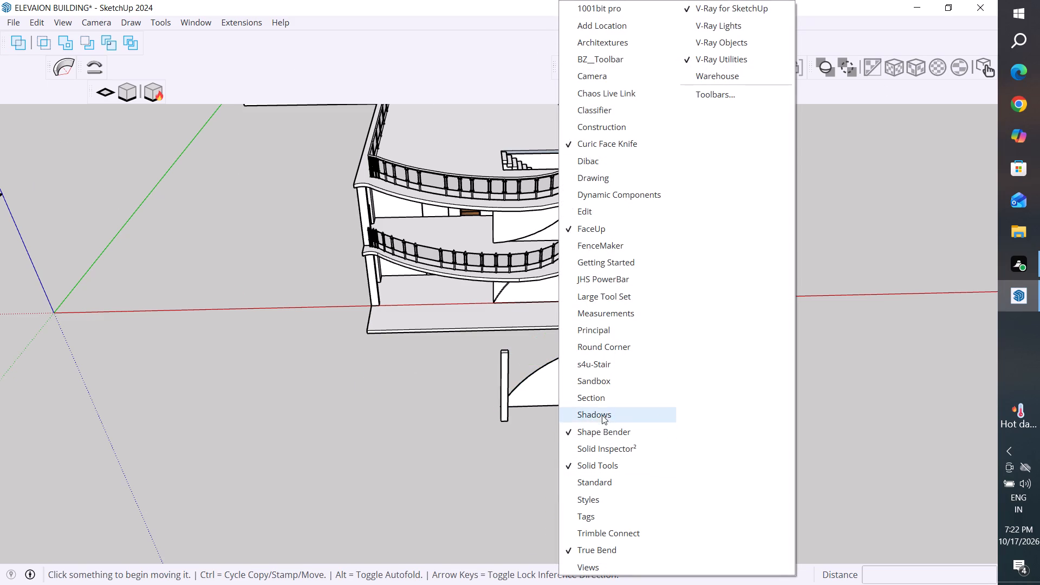
pyautogui.click(603, 300)
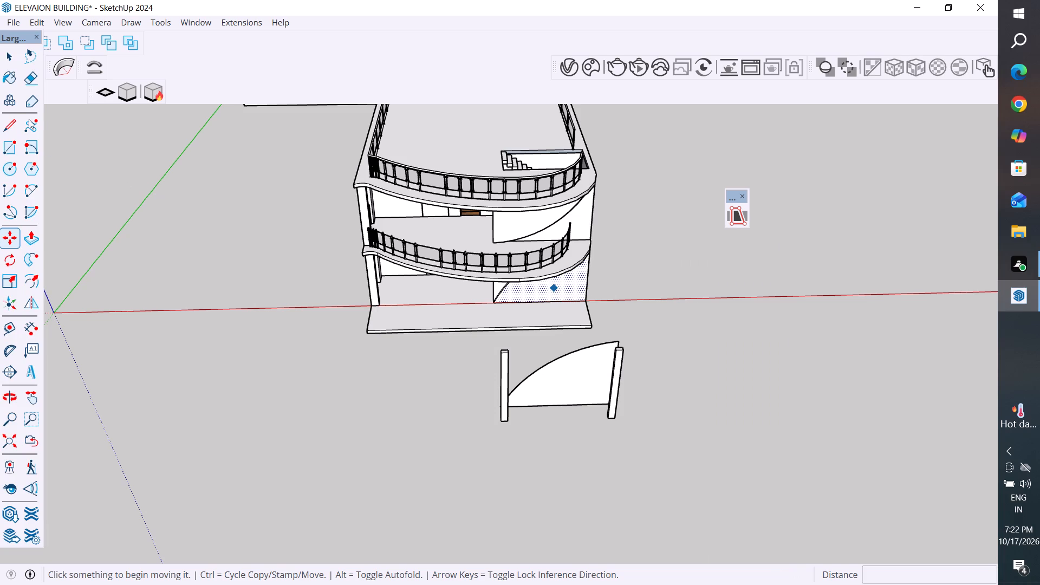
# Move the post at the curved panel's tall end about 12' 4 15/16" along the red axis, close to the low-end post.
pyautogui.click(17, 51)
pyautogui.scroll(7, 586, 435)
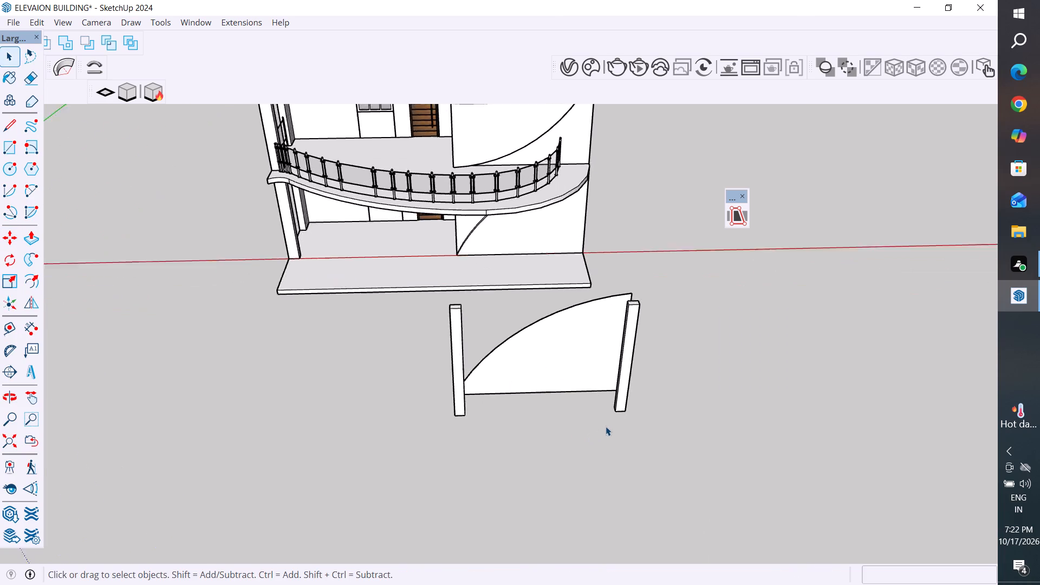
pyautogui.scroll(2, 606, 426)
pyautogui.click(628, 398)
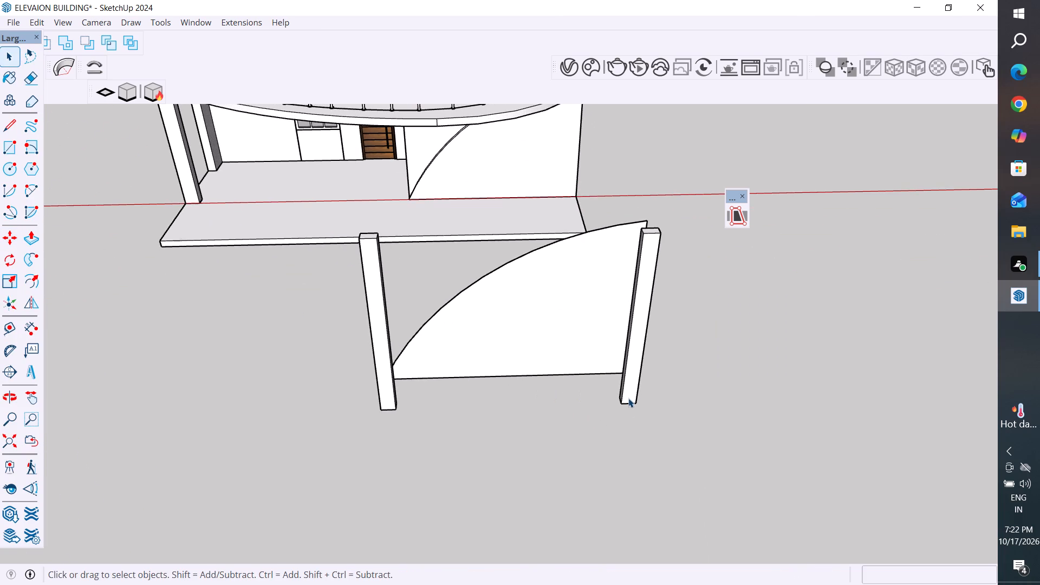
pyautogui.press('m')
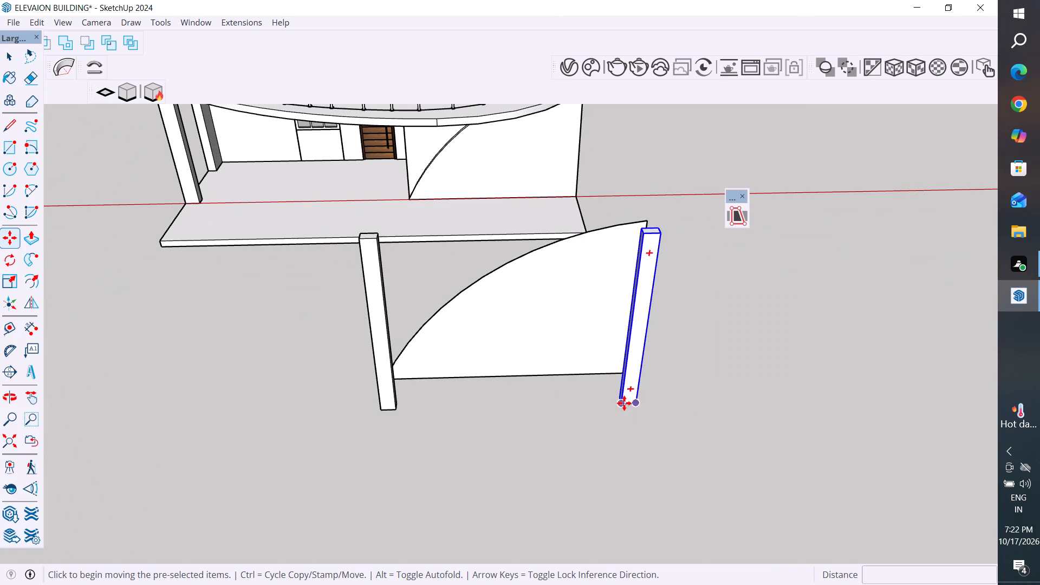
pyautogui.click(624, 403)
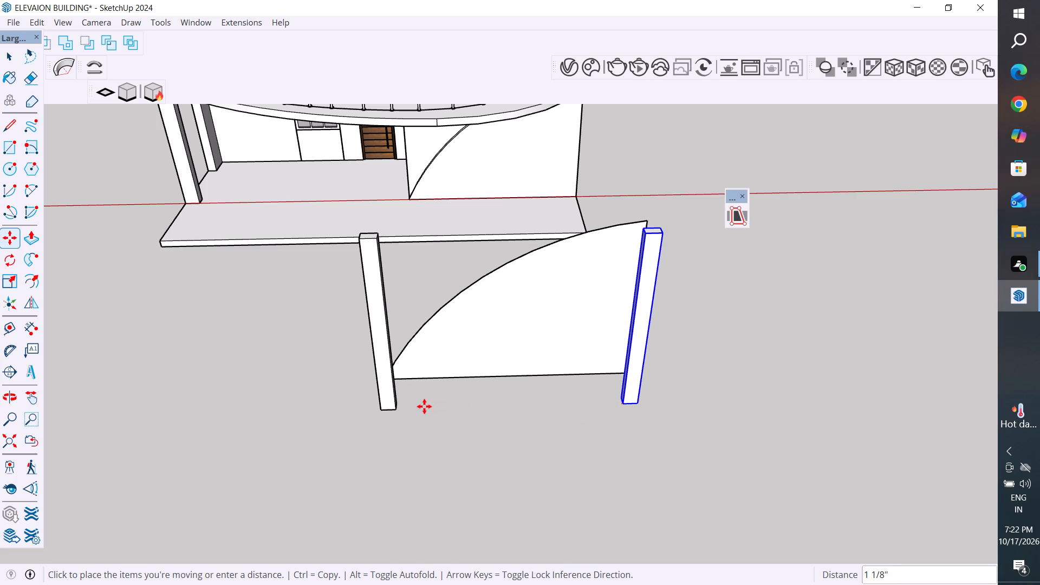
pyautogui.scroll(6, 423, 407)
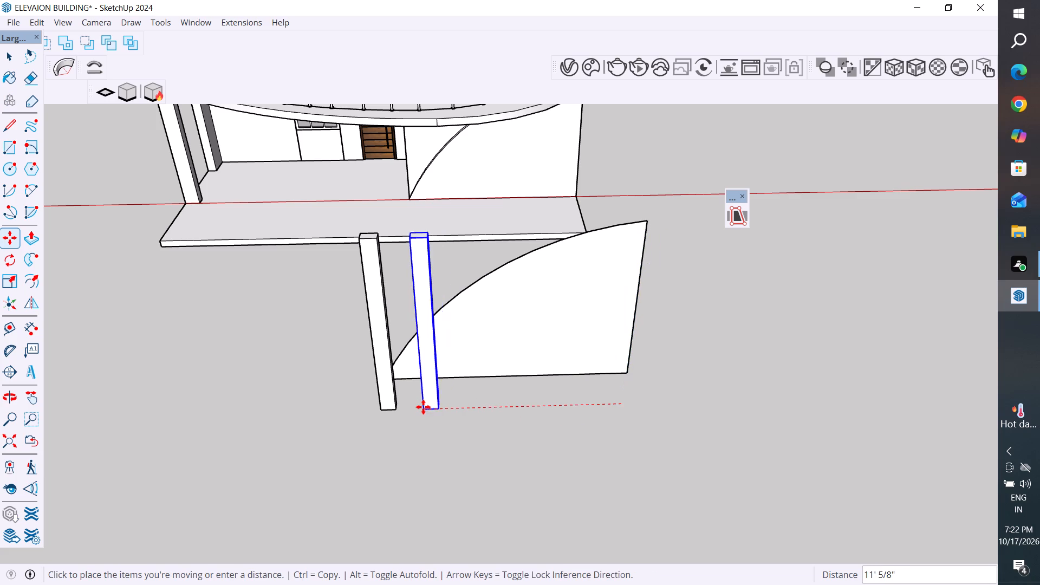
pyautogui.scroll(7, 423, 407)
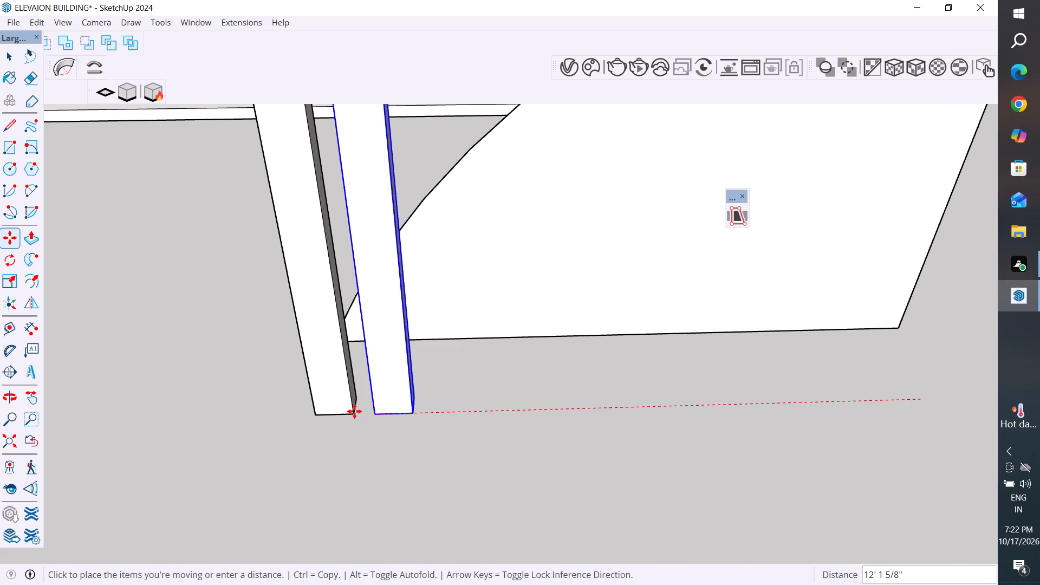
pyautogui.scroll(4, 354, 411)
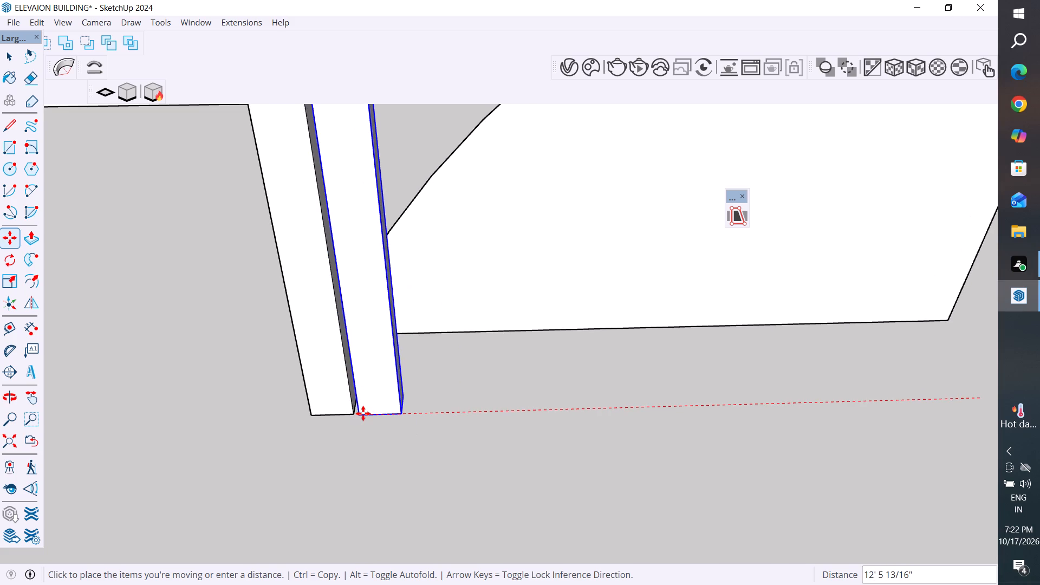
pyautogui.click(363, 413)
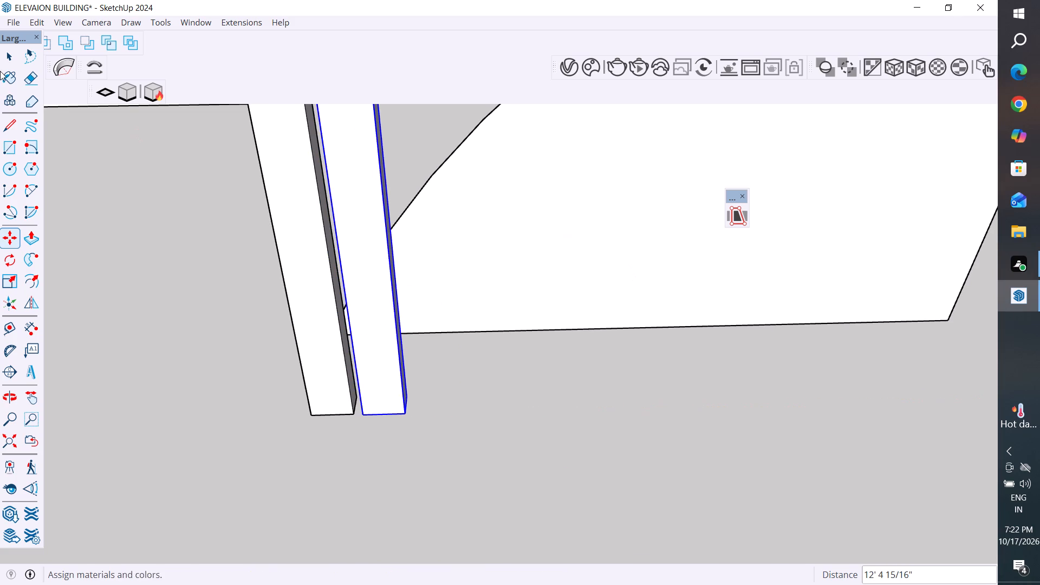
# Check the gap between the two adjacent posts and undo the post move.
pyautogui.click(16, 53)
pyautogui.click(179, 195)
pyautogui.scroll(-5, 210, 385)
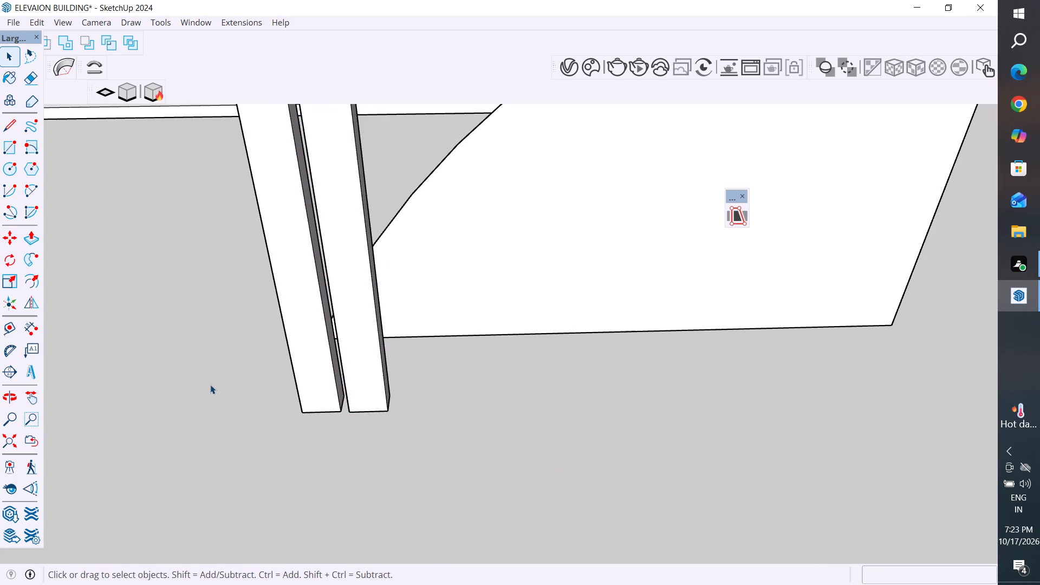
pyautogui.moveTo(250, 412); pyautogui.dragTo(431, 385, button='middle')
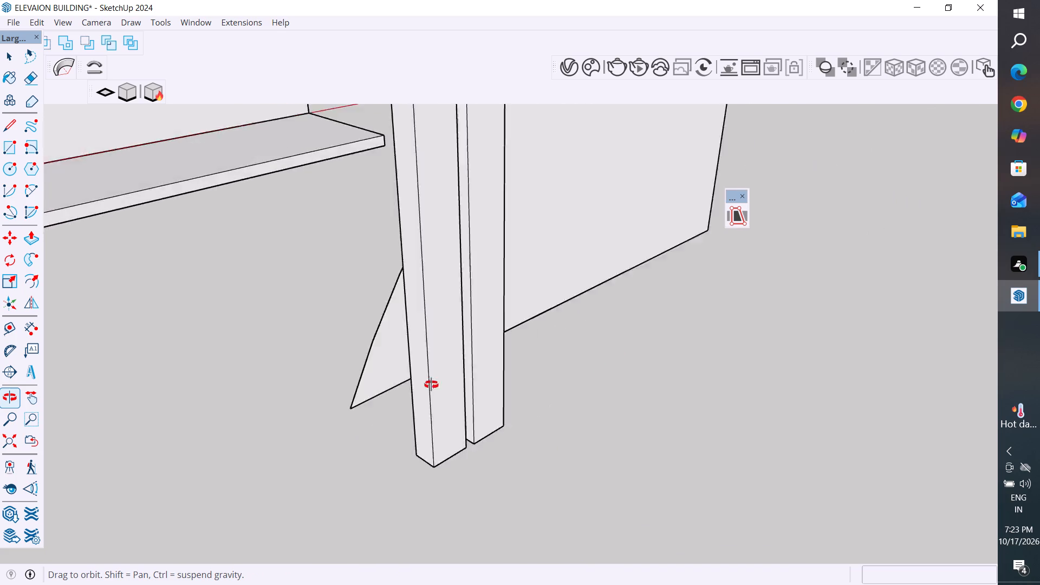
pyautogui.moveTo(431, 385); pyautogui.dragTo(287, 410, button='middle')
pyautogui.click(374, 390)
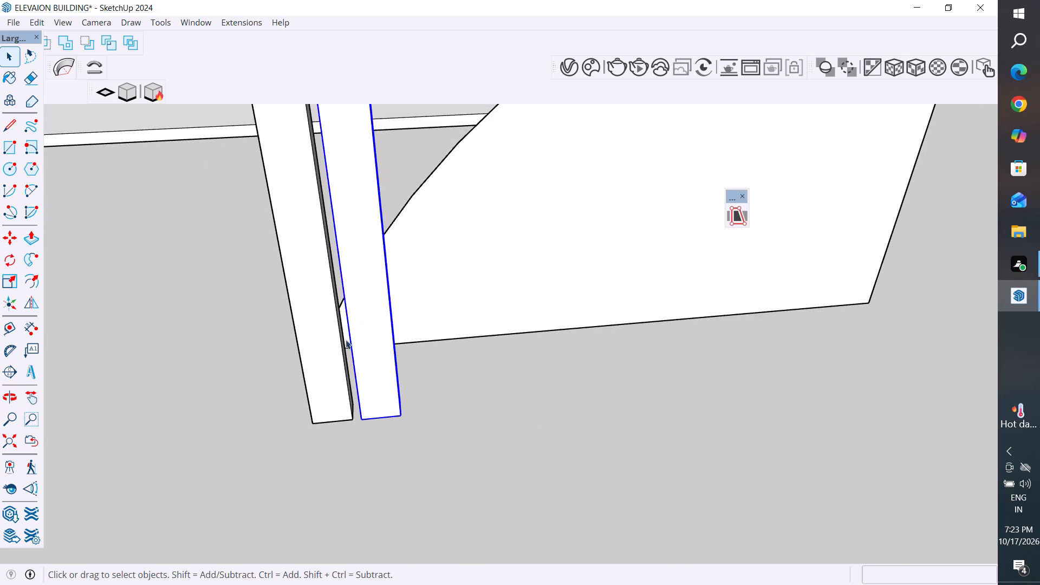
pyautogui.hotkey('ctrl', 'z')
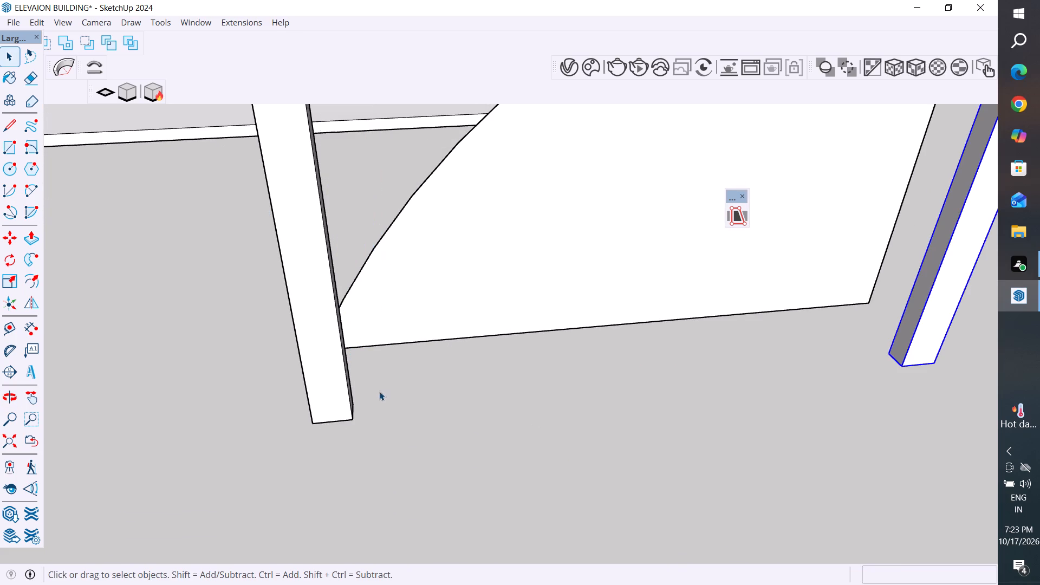
# Move the tall-end post about 12' 6 7/16" along the red axis, almost against the low-end post.
pyautogui.press('m')
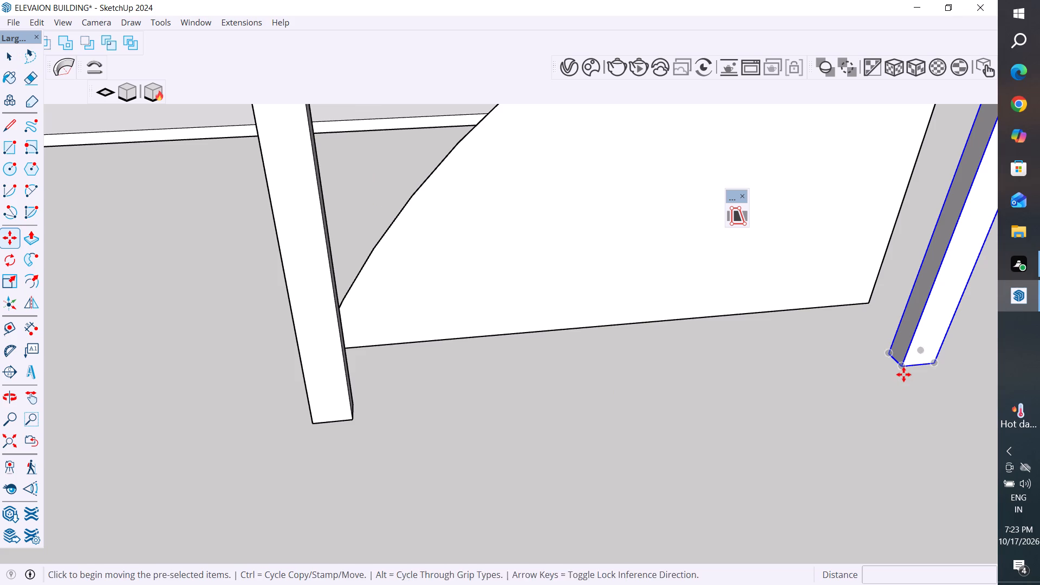
pyautogui.click(905, 368)
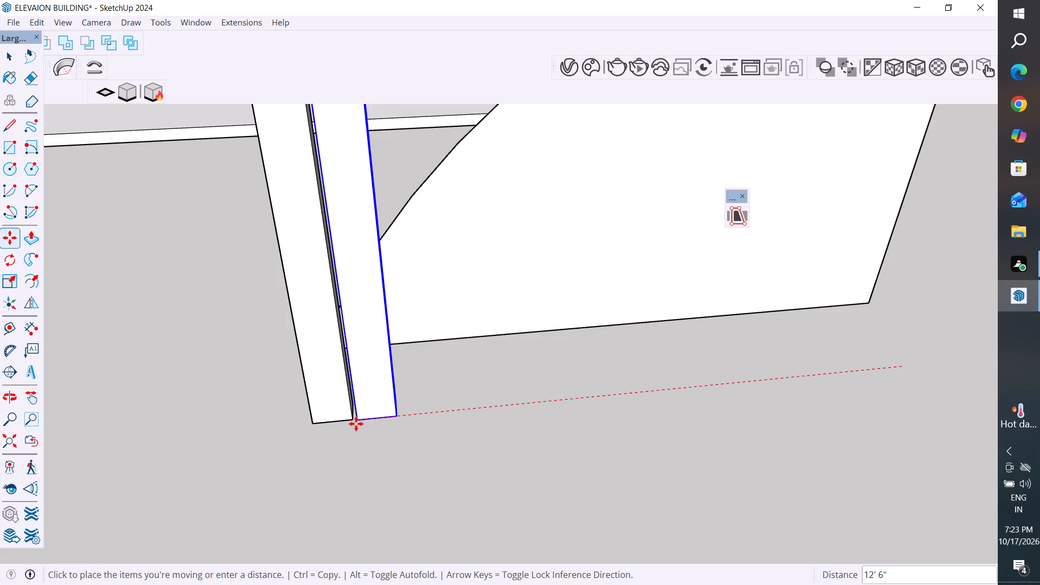
pyautogui.scroll(1, 356, 424)
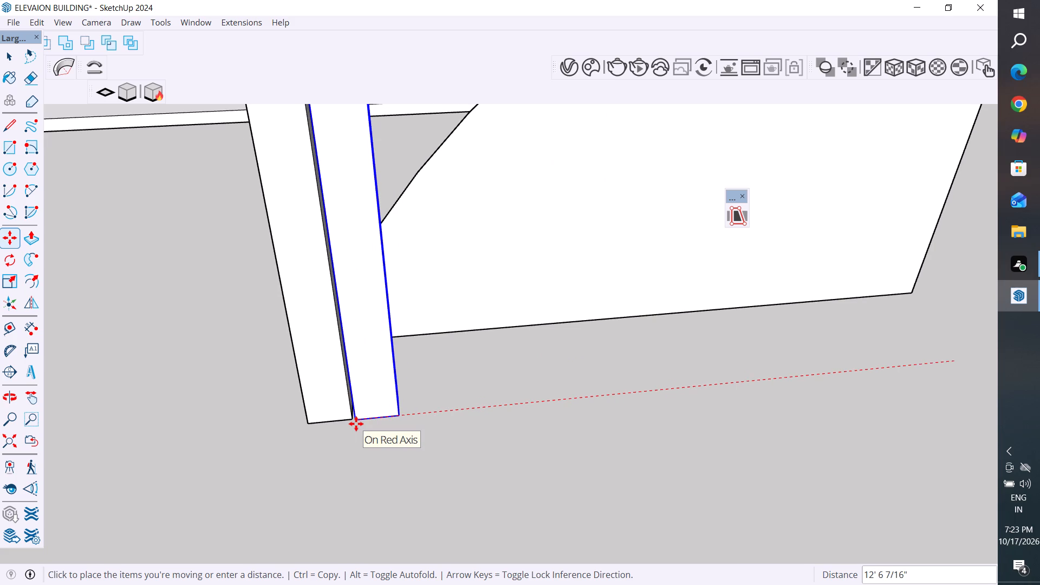
pyautogui.click(356, 424)
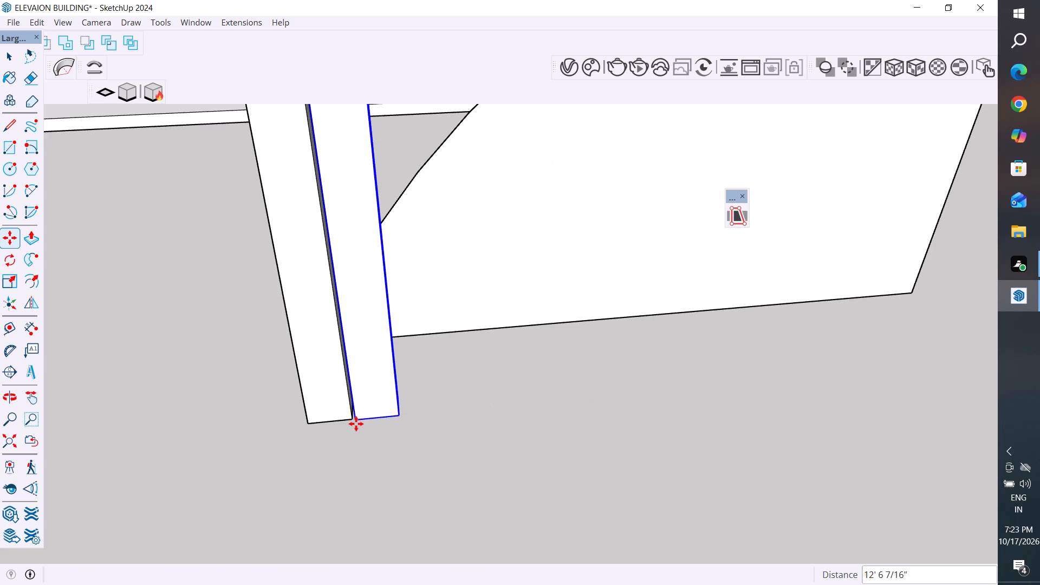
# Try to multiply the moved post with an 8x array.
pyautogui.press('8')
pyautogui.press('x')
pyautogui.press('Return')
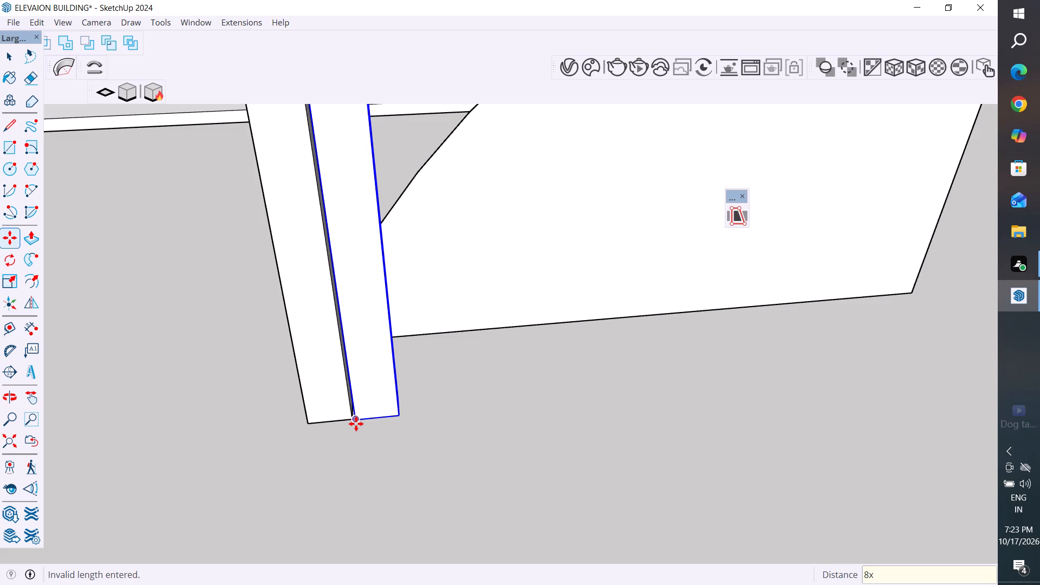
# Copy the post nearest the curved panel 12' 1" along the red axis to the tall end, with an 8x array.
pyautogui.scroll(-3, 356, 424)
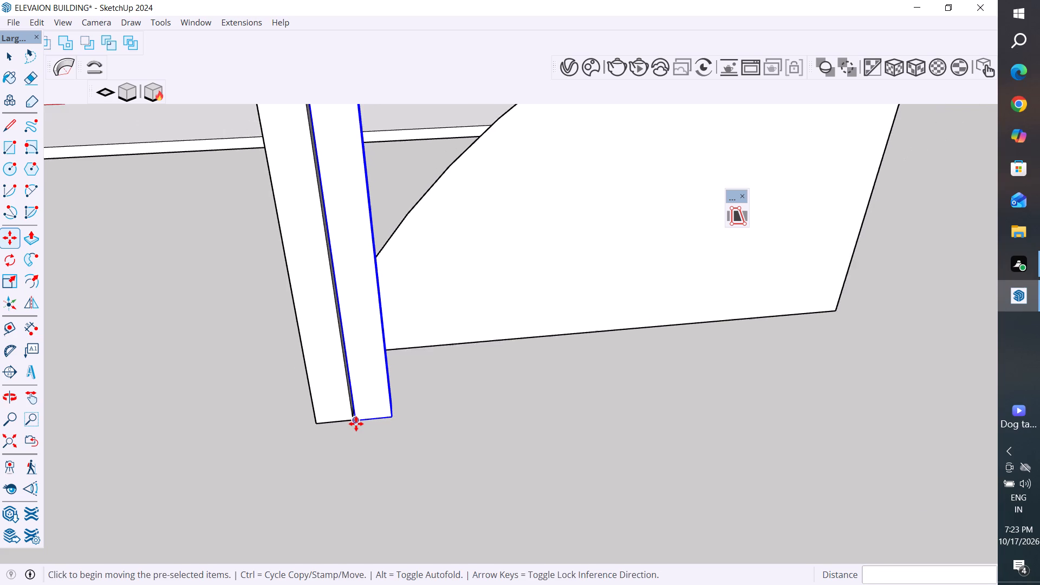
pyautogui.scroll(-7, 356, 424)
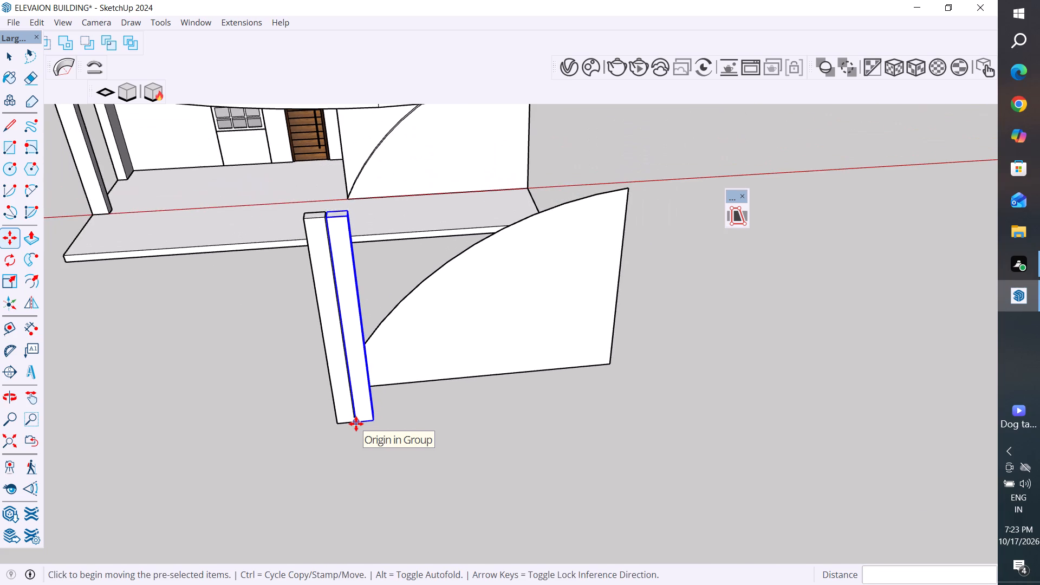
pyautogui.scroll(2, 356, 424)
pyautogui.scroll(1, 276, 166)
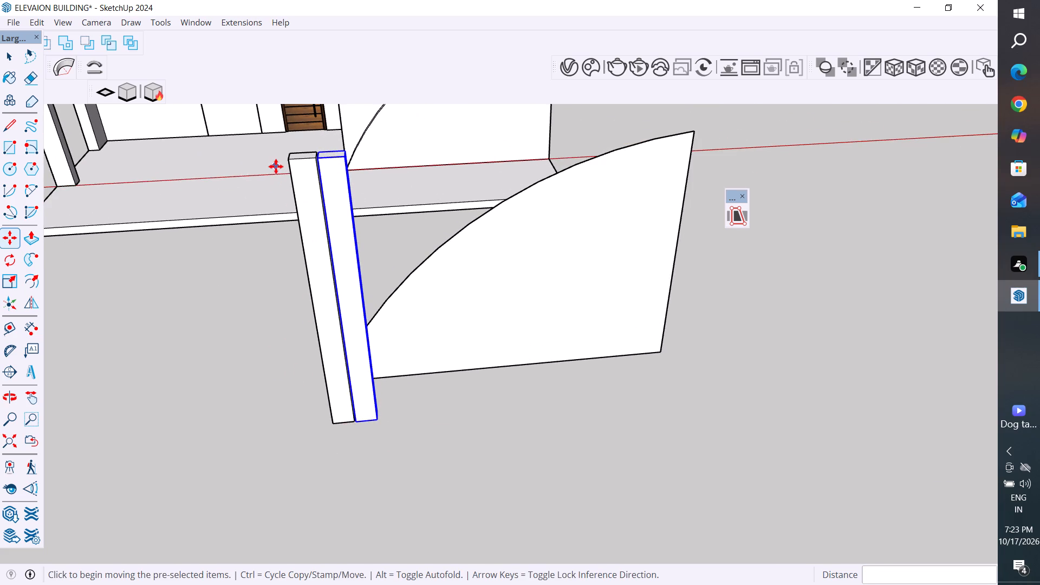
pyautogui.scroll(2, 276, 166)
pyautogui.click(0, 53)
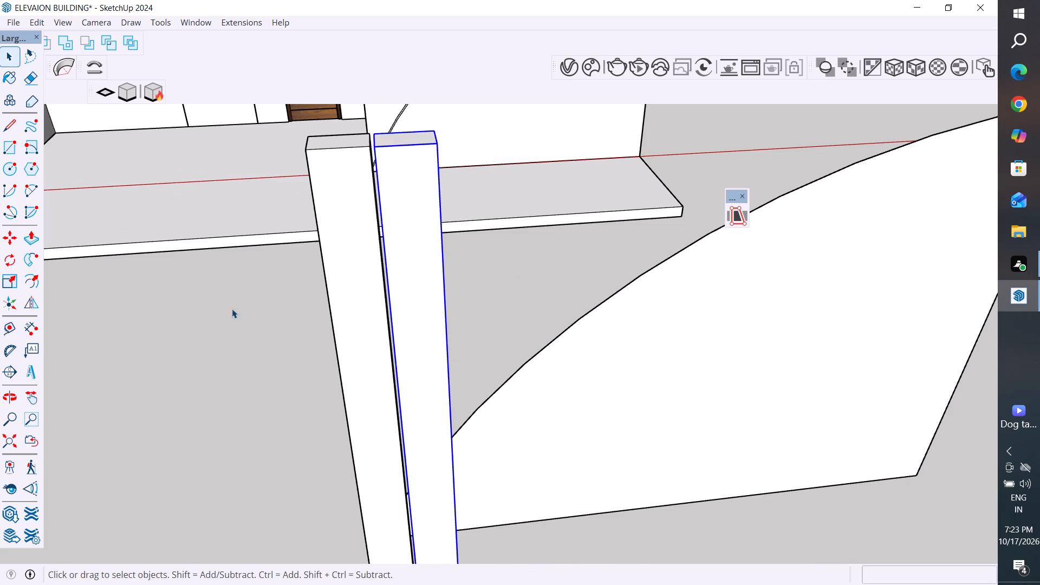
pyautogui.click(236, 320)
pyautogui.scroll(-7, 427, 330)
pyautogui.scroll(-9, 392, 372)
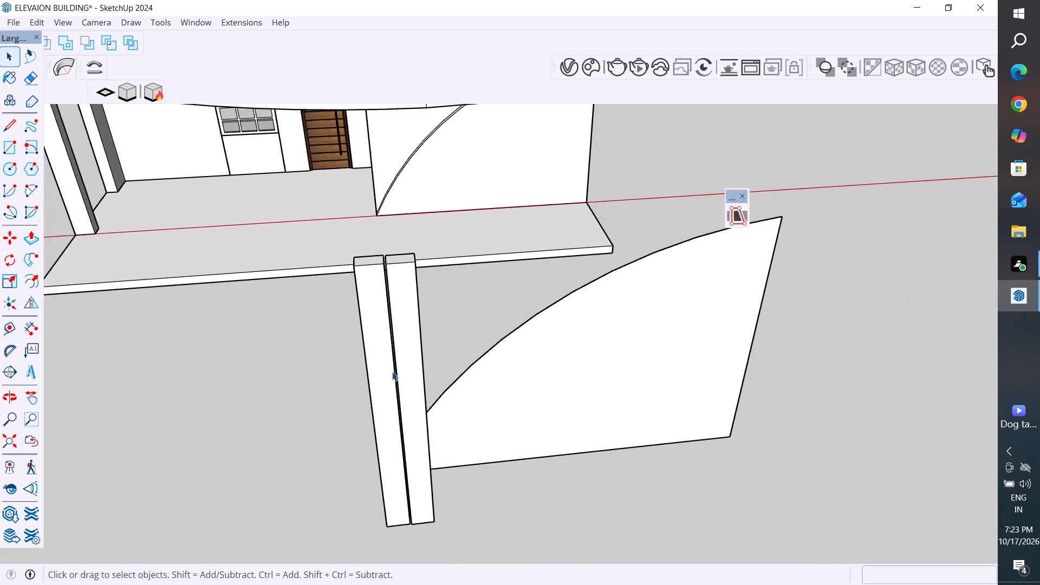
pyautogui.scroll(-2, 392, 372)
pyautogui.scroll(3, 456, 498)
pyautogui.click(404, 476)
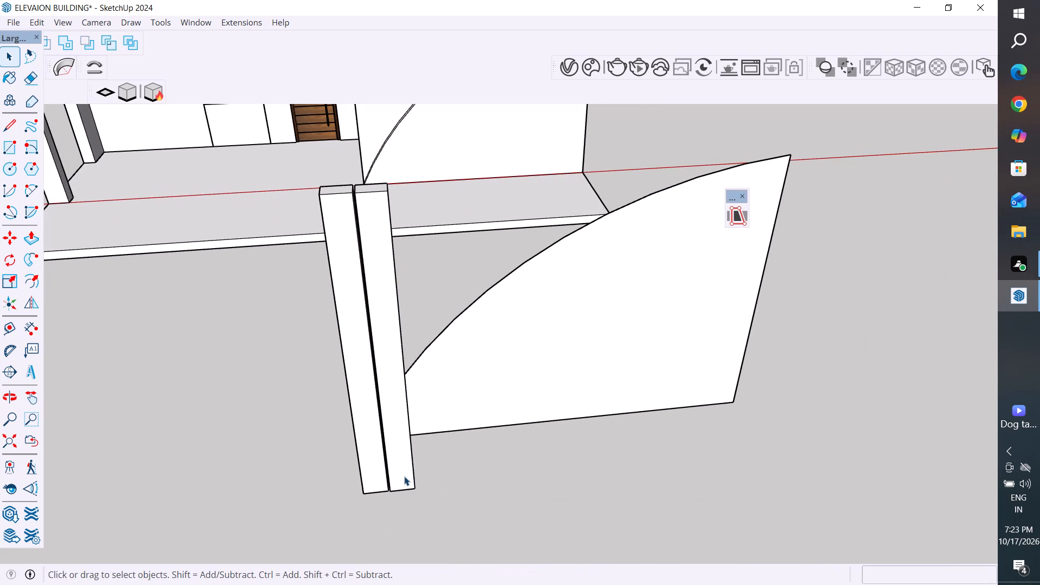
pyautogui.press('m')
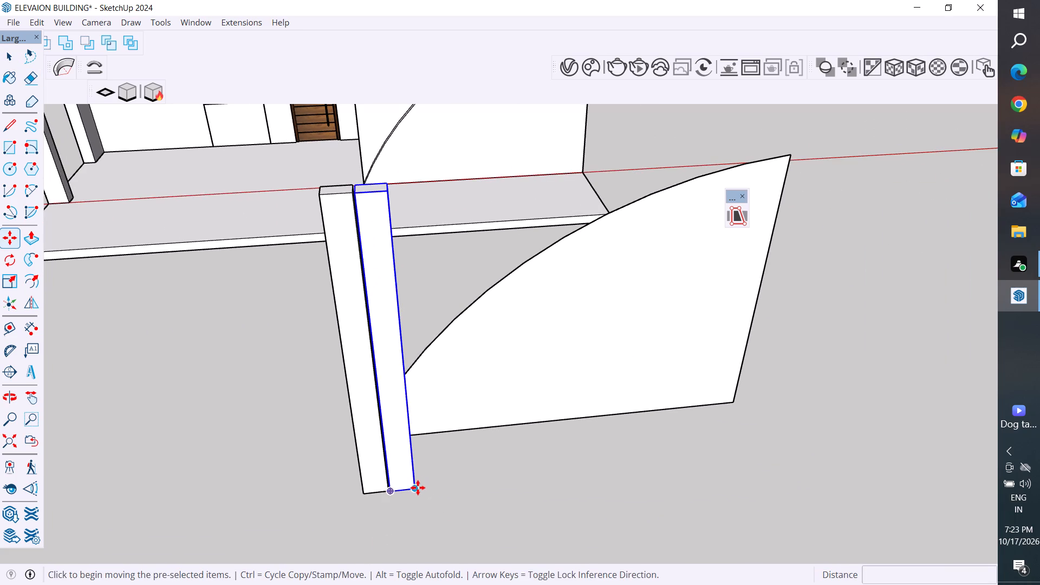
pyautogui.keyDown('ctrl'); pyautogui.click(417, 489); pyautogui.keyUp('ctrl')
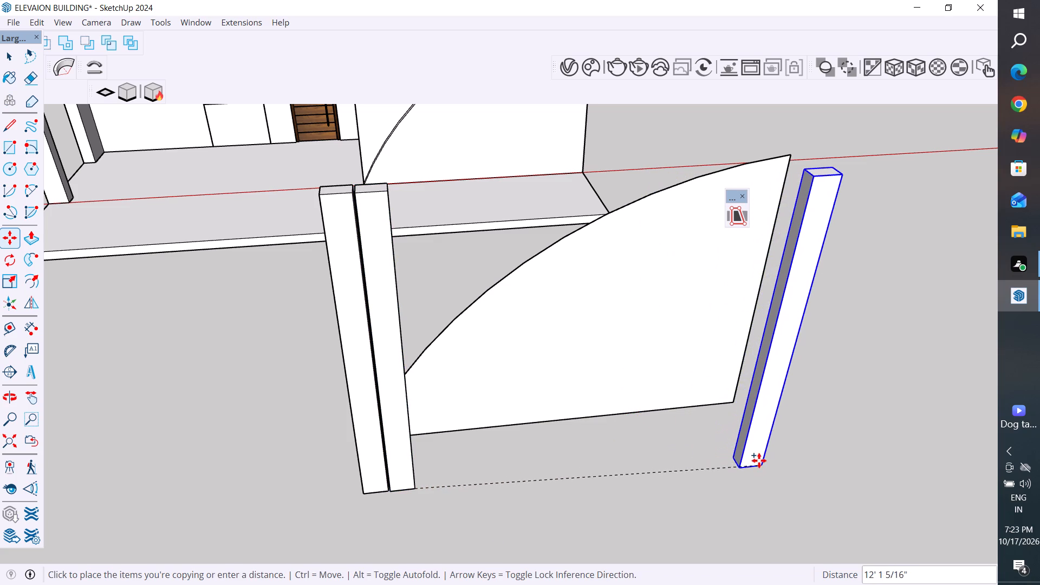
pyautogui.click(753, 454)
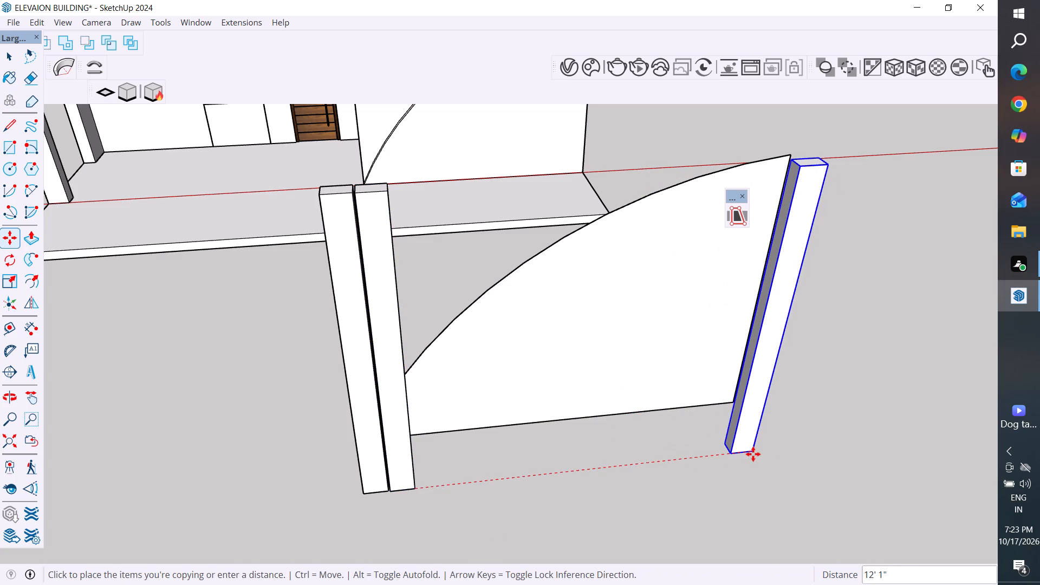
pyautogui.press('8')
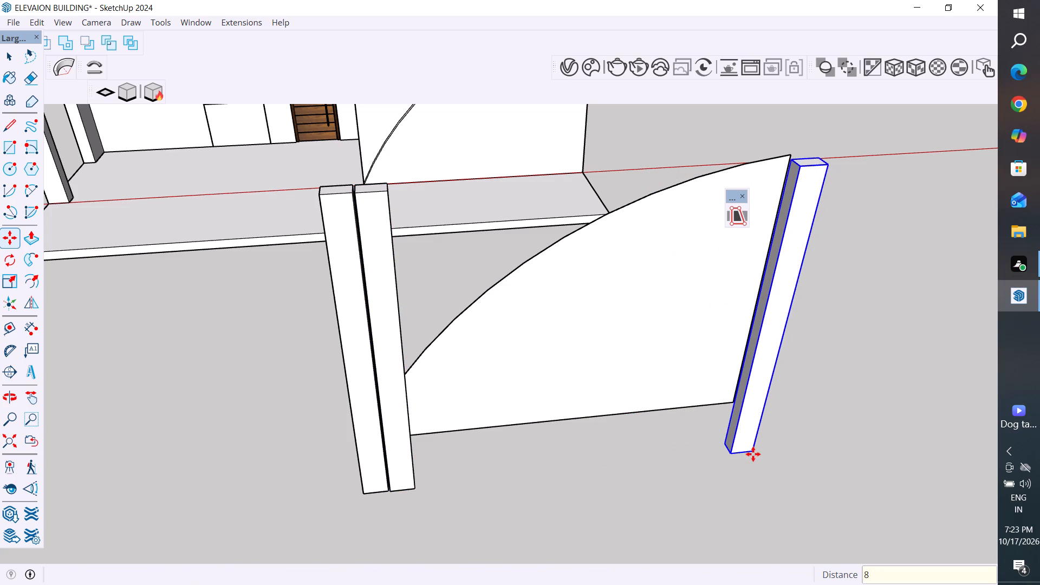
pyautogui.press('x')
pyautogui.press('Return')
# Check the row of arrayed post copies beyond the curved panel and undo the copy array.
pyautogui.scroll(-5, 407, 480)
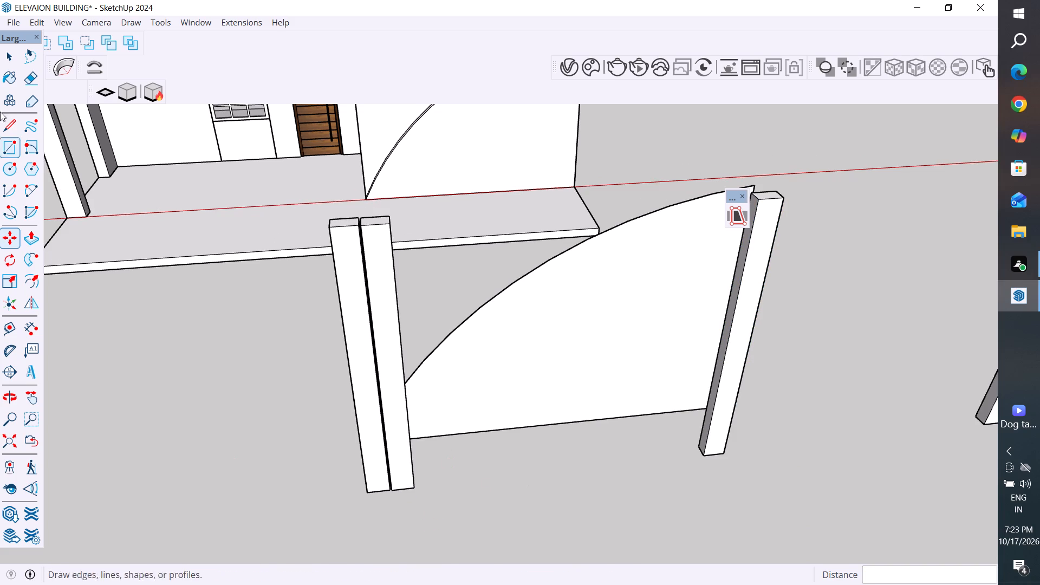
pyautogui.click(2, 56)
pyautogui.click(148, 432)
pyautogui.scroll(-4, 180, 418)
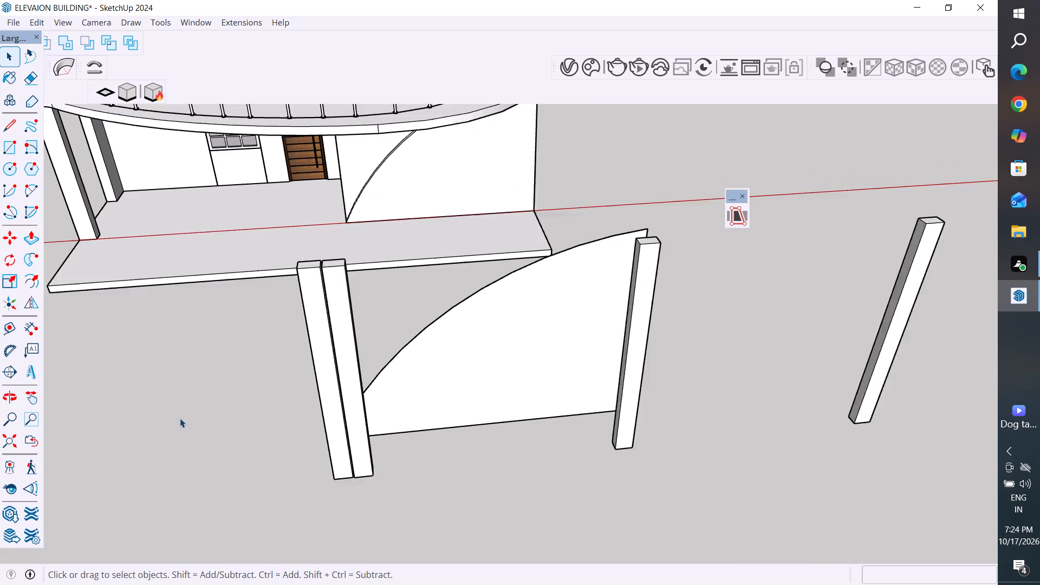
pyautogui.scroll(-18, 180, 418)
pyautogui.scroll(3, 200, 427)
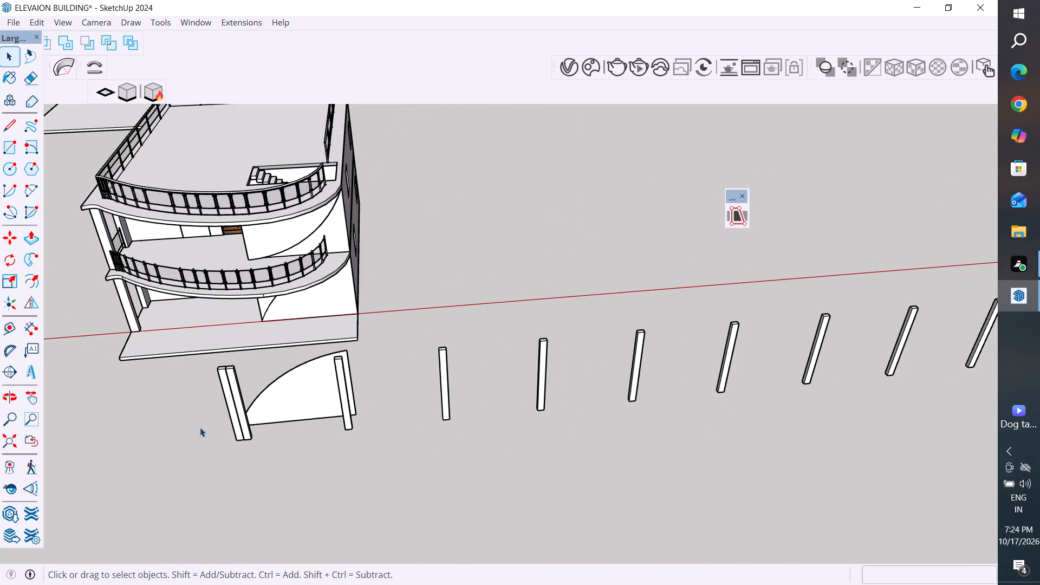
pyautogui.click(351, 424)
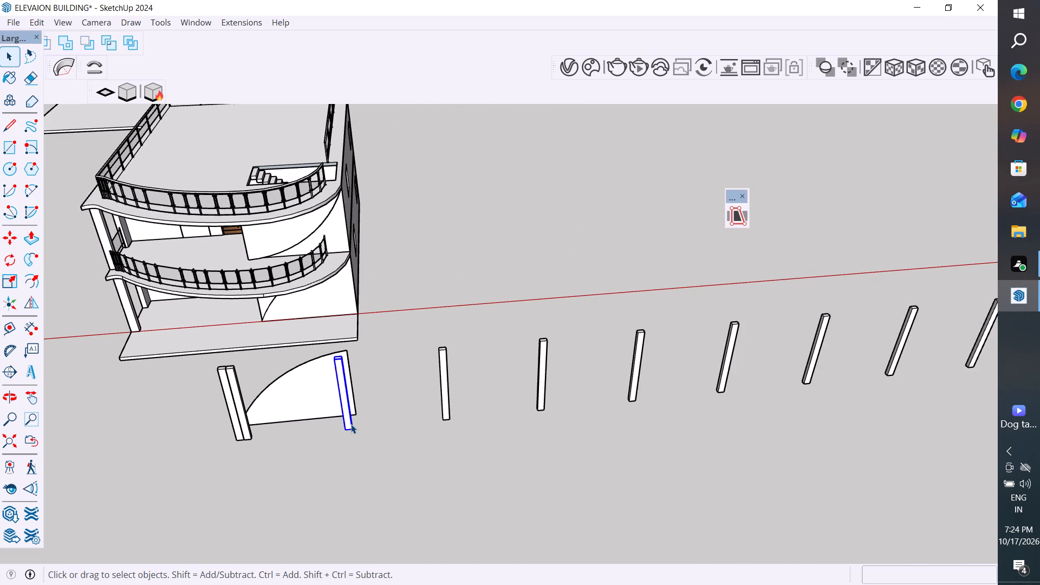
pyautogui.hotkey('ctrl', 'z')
# Delete the post nearest the curved panel from the adjacent pair at its low end.
pyautogui.scroll(9, 235, 433)
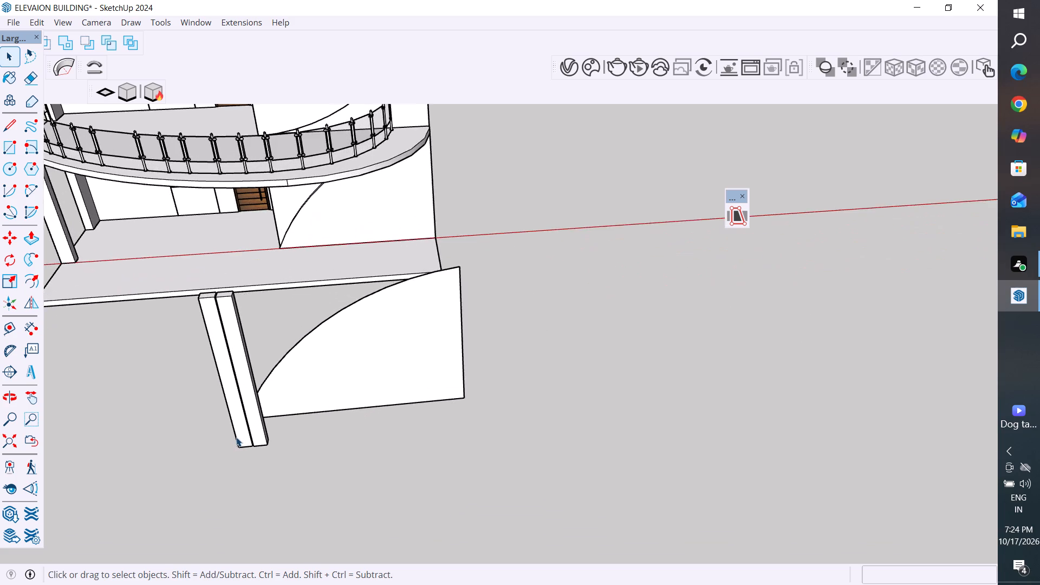
pyautogui.scroll(4, 236, 437)
pyautogui.click(269, 448)
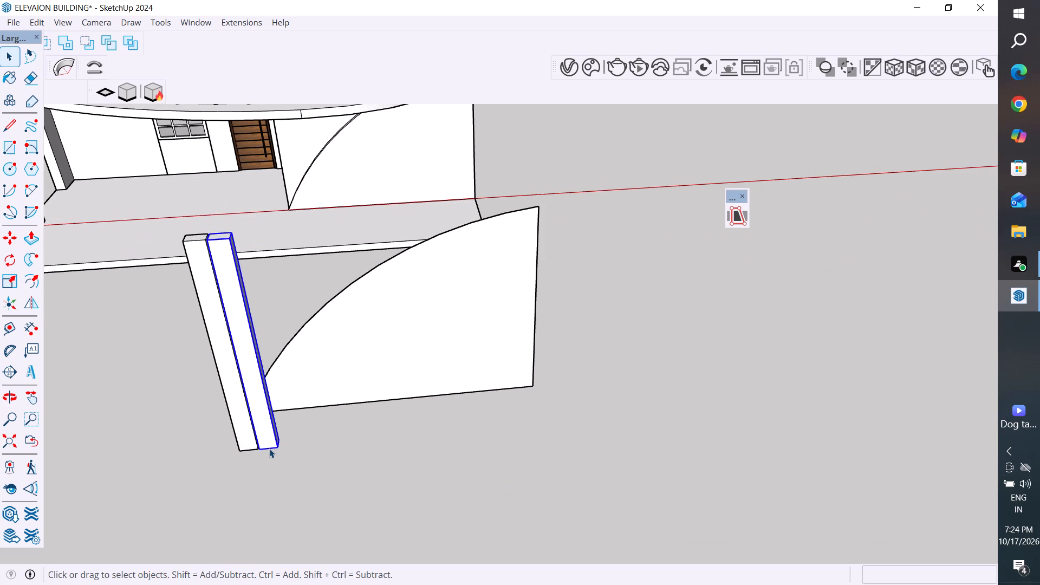
pyautogui.press('Delete')
# Inside the remaining post's group, push its side face inward about 5 15/16" along the red axis to narrow the post.
pyautogui.scroll(4, 258, 473)
pyautogui.moveTo(259, 457); pyautogui.dragTo(267, 445, button='middle')
pyautogui.click(261, 401)
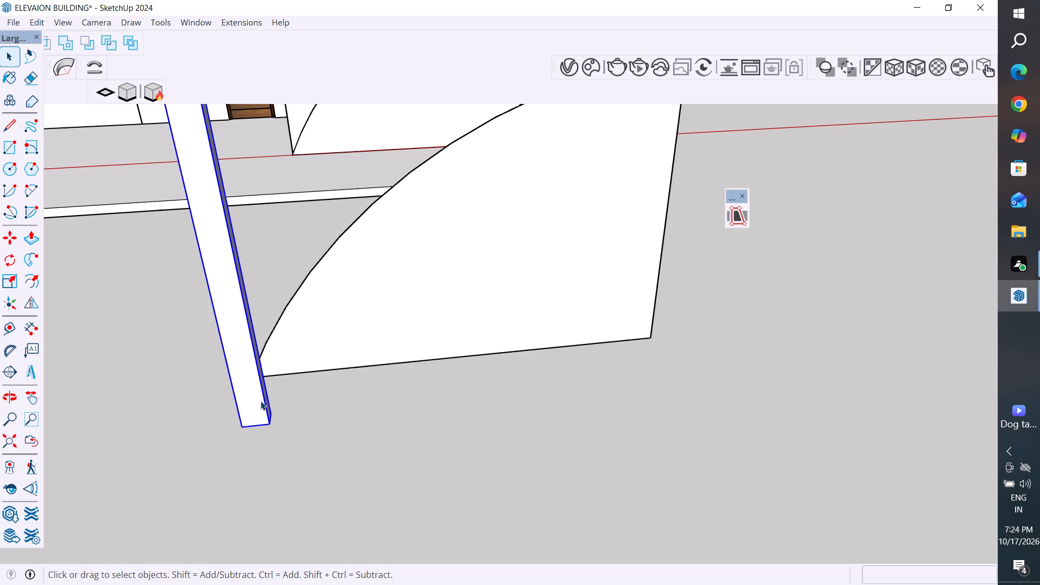
pyautogui.press('m')
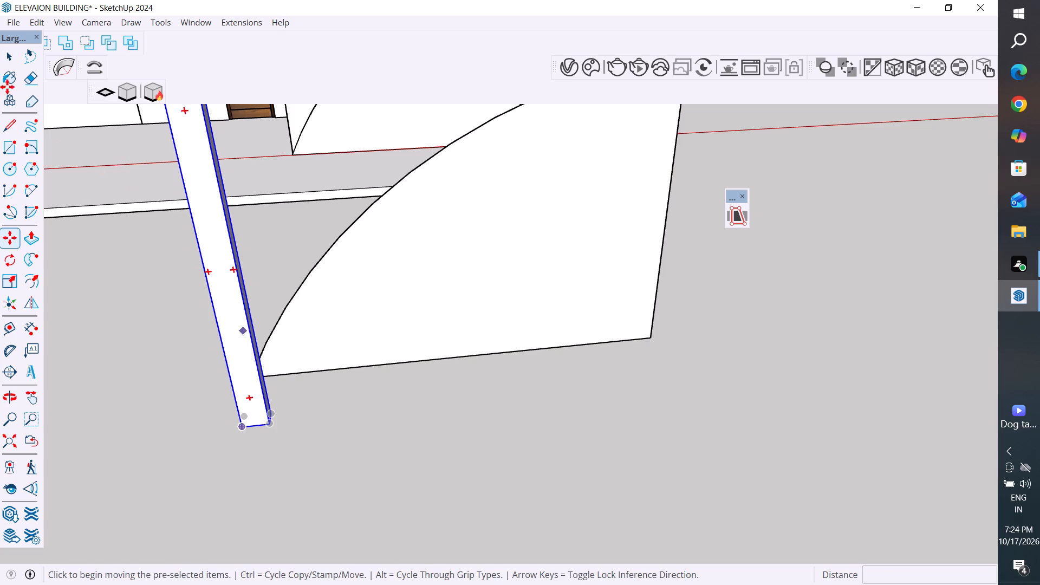
pyautogui.click(9, 60)
pyautogui.scroll(3, 291, 392)
pyautogui.moveTo(402, 394); pyautogui.dragTo(252, 417, button='middle')
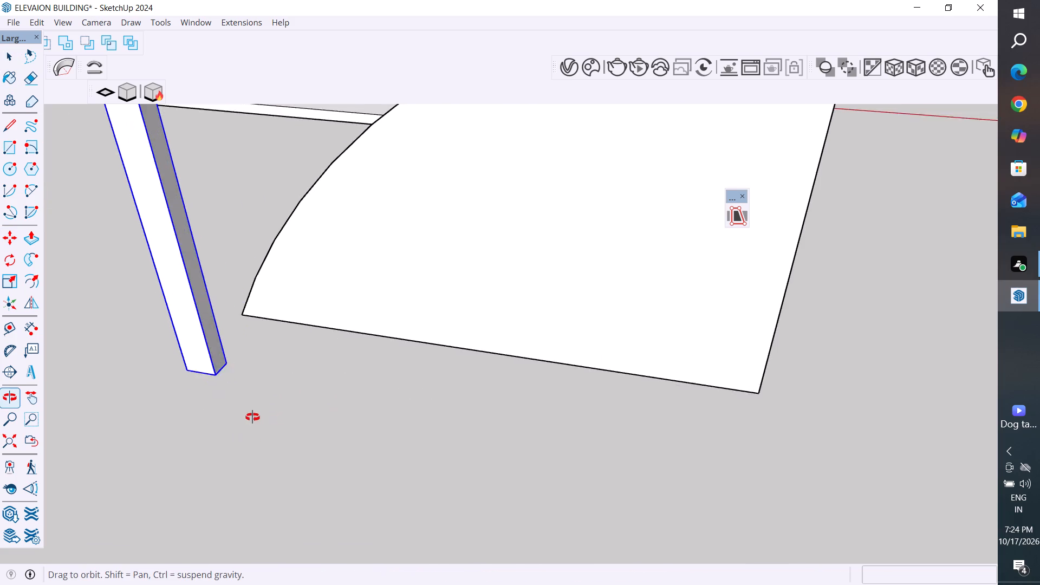
pyautogui.moveTo(252, 417); pyautogui.dragTo(220, 428, button='middle')
pyautogui.scroll(3, 193, 284)
pyautogui.tripleClick(220, 319)
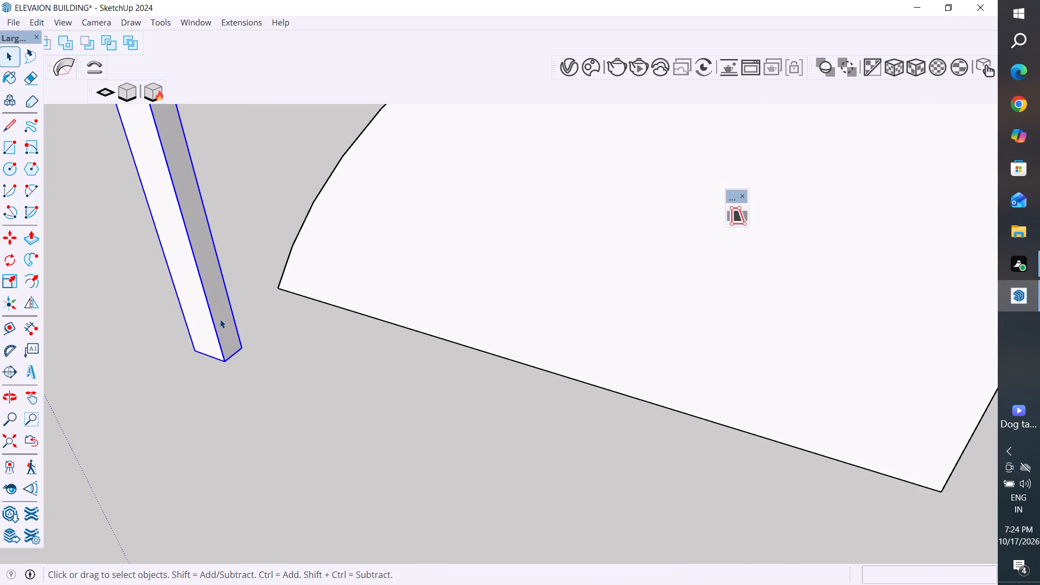
pyautogui.doubleClick(226, 324)
pyautogui.click(227, 326)
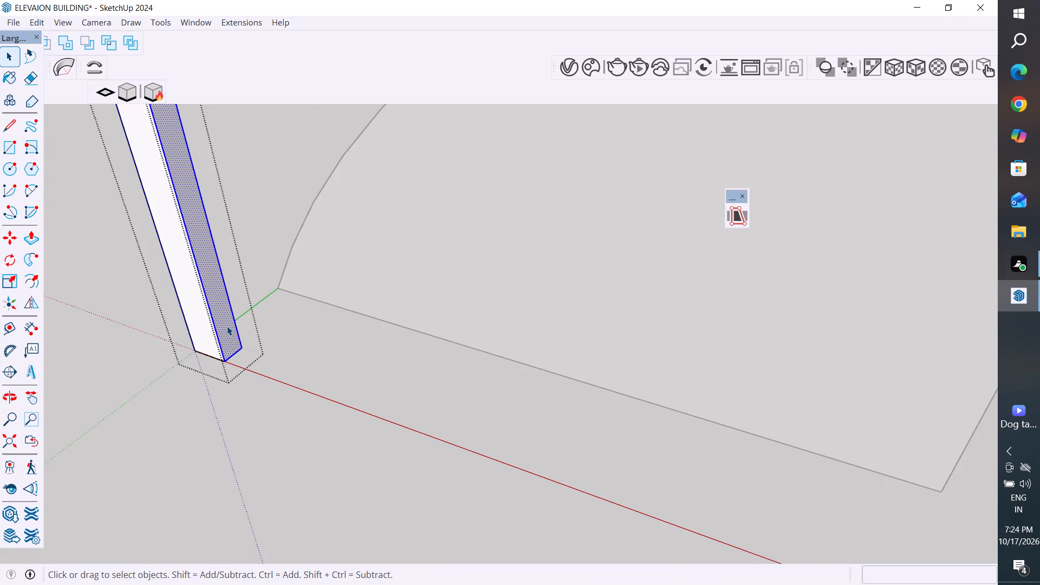
pyautogui.click(33, 243)
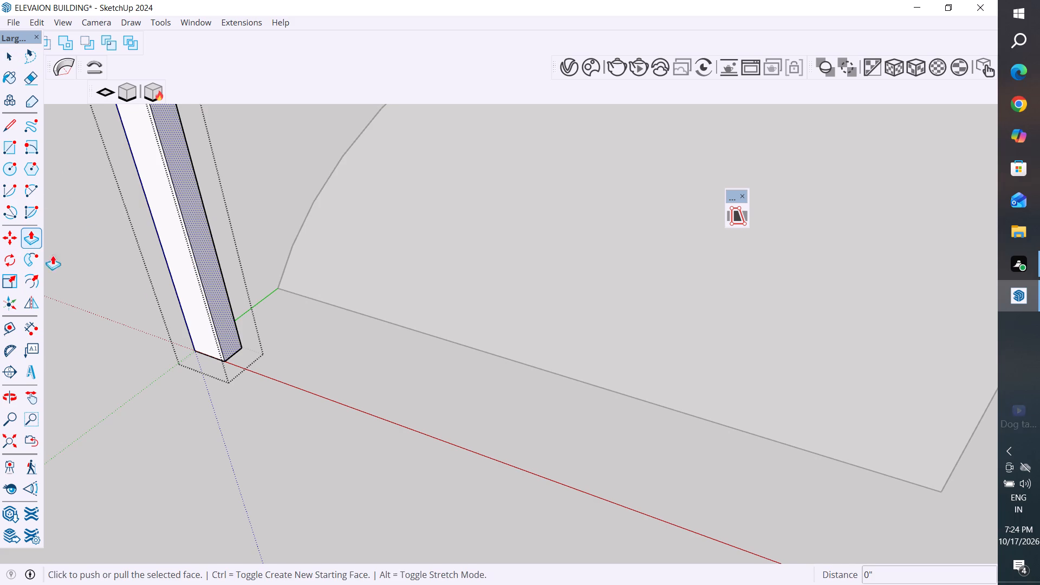
pyautogui.click(230, 339)
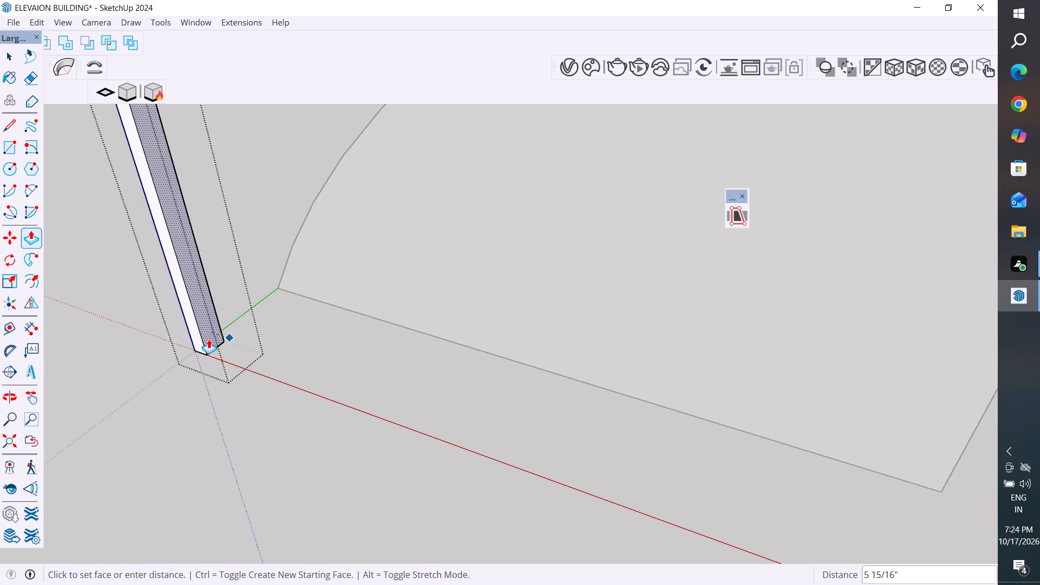
pyautogui.click(209, 339)
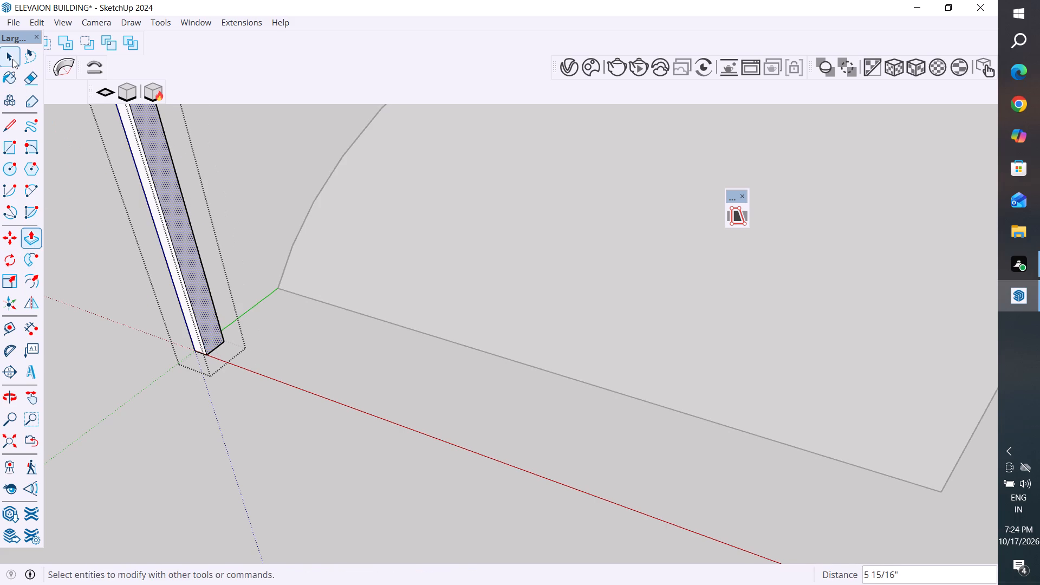
pyautogui.click(12, 59)
pyautogui.click(222, 191)
# Inside the post's group, push its back face inward about 4 7/16" along the green axis to make the post thinner.
pyautogui.scroll(-3, 255, 387)
pyautogui.moveTo(313, 381); pyautogui.dragTo(201, 430, button='middle')
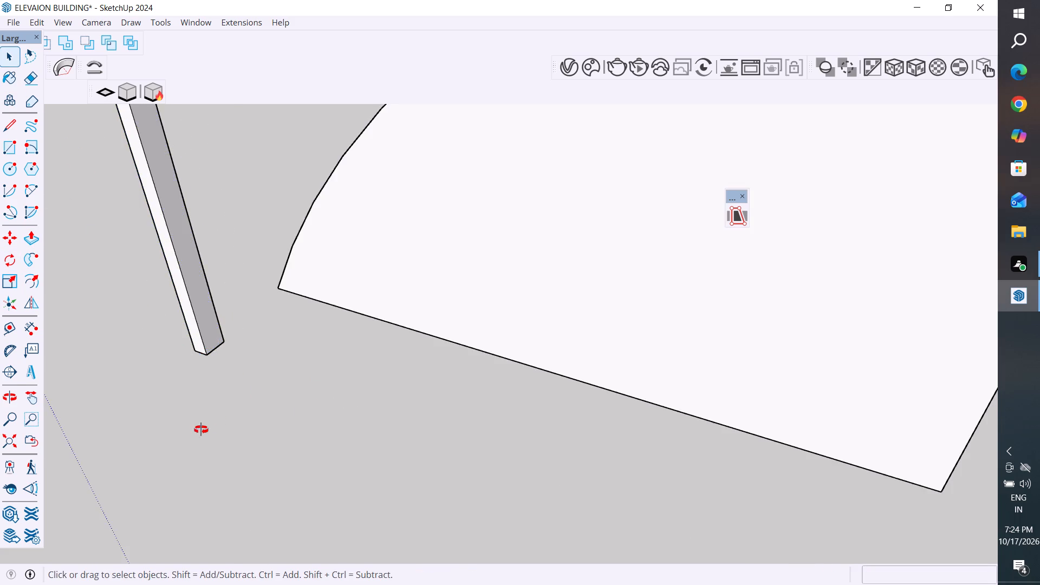
pyautogui.moveTo(201, 430); pyautogui.dragTo(97, 464, button='middle')
pyautogui.scroll(-8, 278, 281)
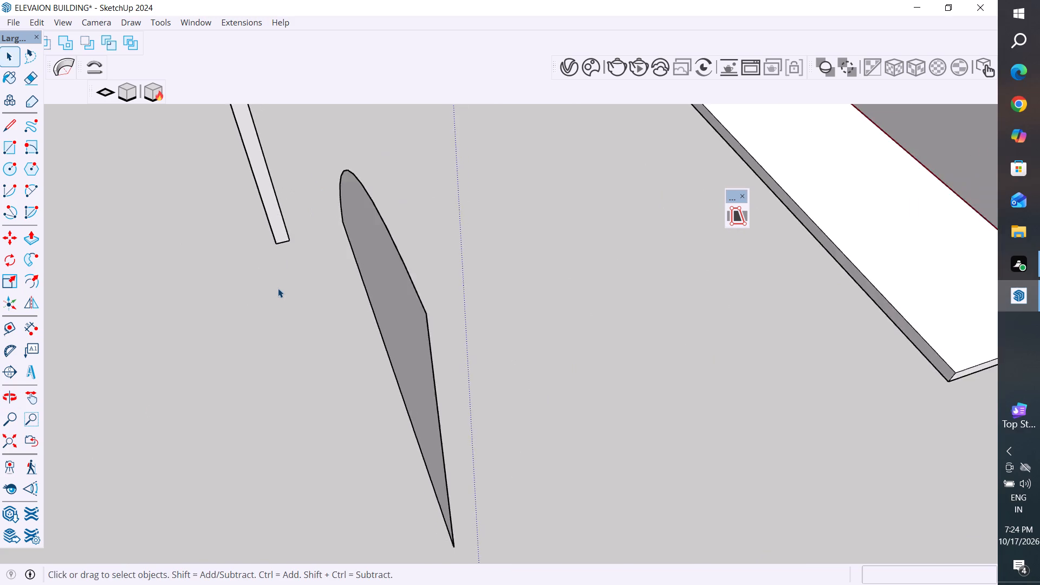
pyautogui.scroll(-7, 278, 288)
pyautogui.moveTo(402, 326); pyautogui.dragTo(298, 355, button='middle')
pyautogui.scroll(7, 367, 134)
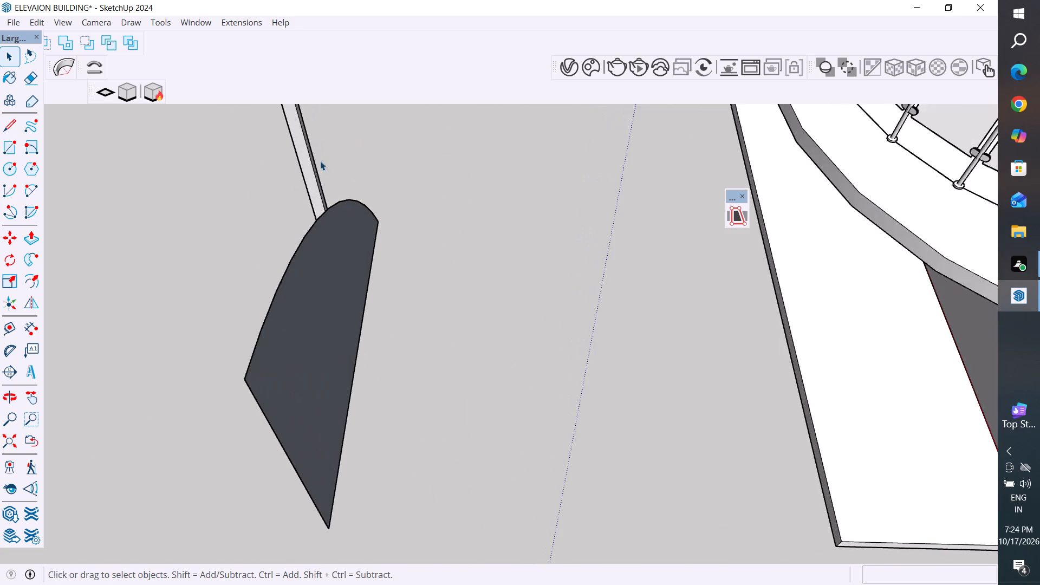
pyautogui.scroll(11, 320, 161)
pyautogui.moveTo(342, 227); pyautogui.dragTo(270, 302, button='middle')
pyautogui.scroll(2, 388, 218)
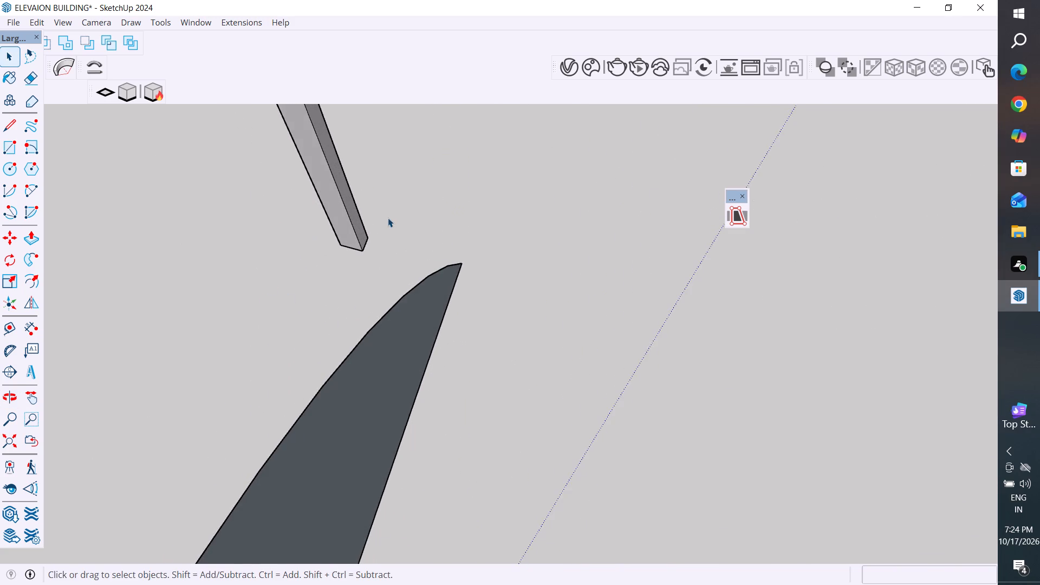
pyautogui.scroll(8, 388, 218)
pyautogui.doubleClick(349, 235)
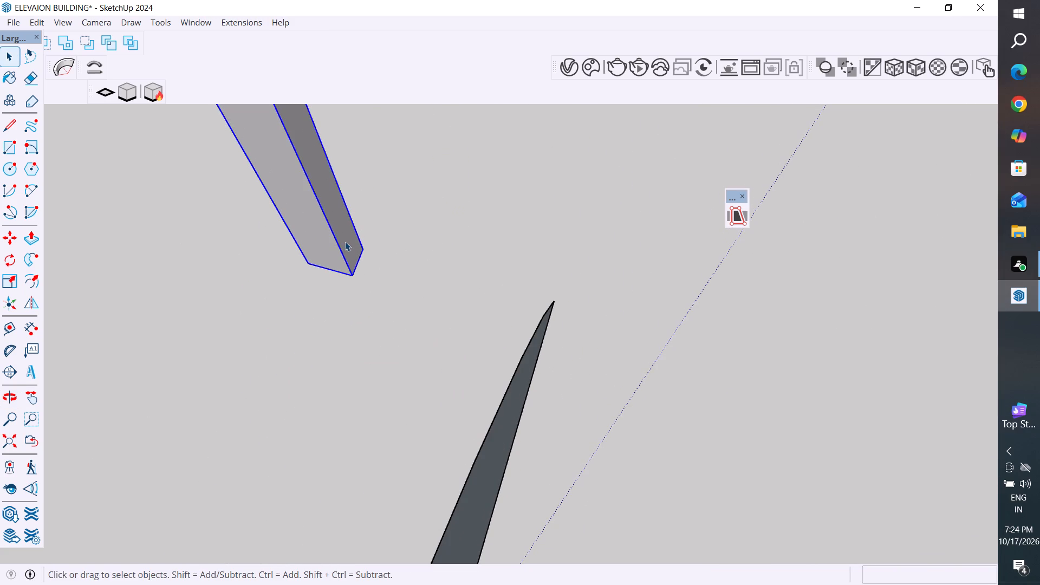
pyautogui.doubleClick(345, 242)
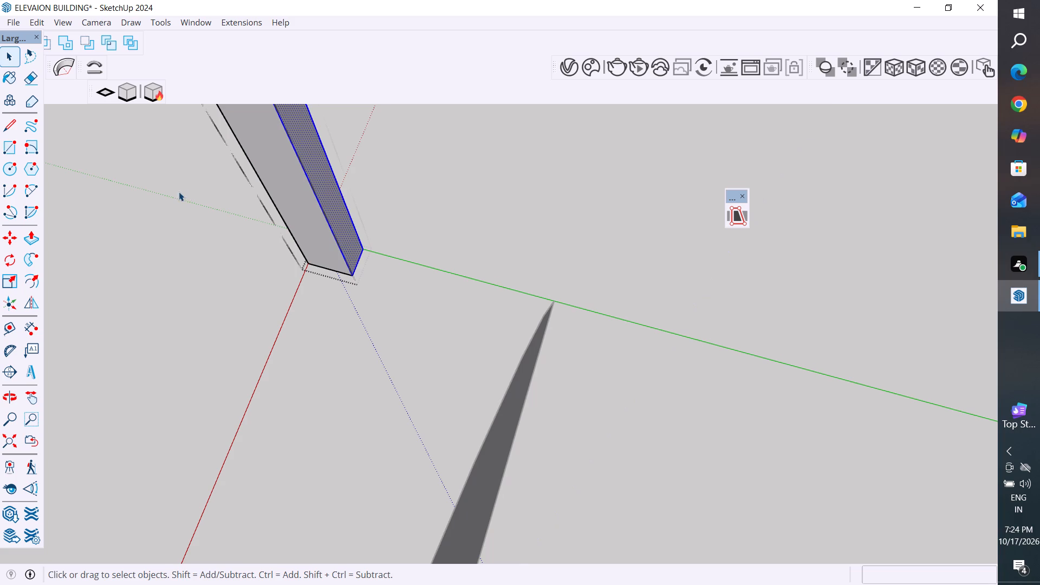
pyautogui.click(34, 243)
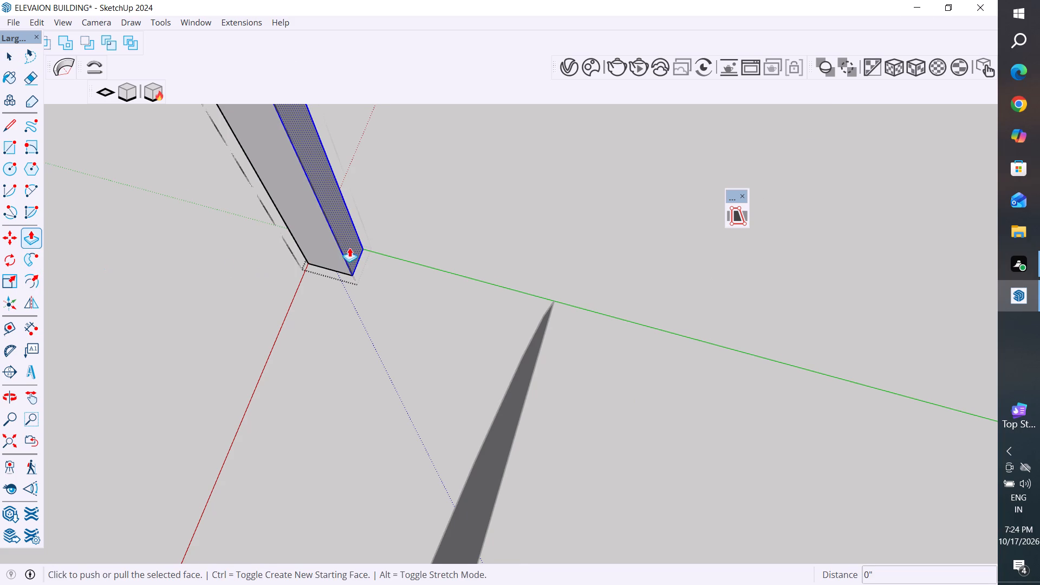
pyautogui.click(352, 248)
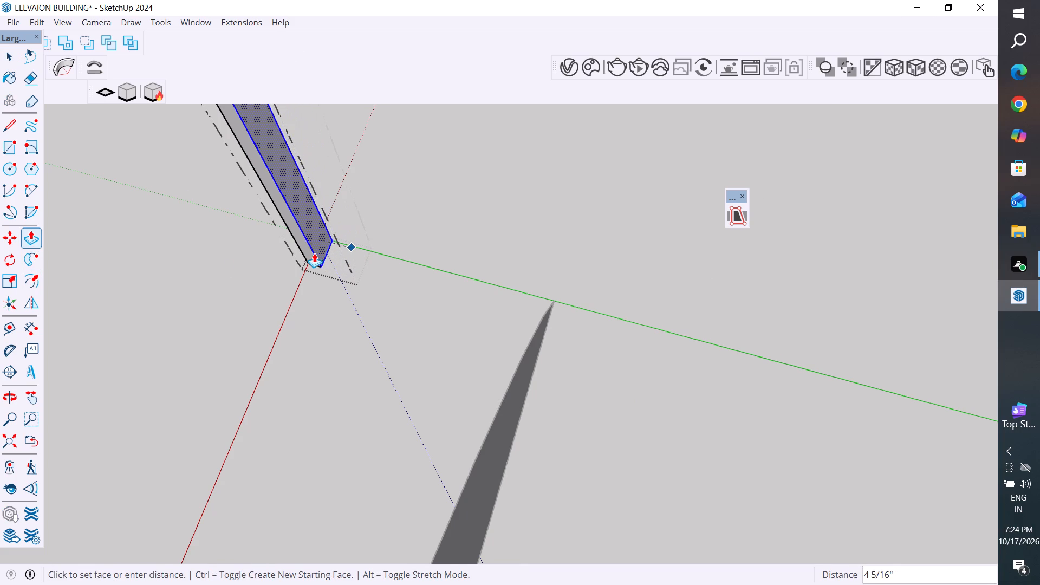
pyautogui.click(314, 253)
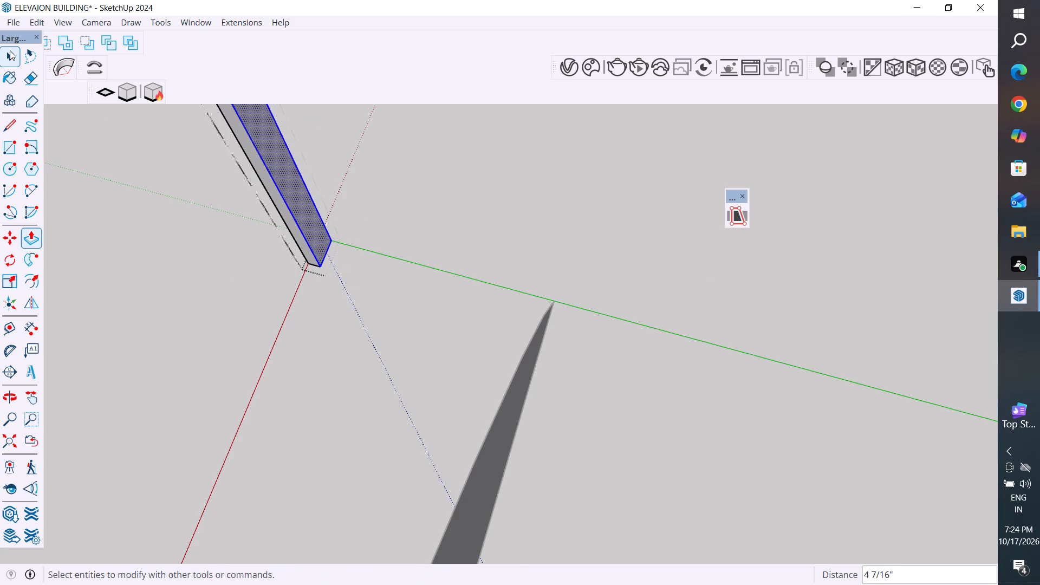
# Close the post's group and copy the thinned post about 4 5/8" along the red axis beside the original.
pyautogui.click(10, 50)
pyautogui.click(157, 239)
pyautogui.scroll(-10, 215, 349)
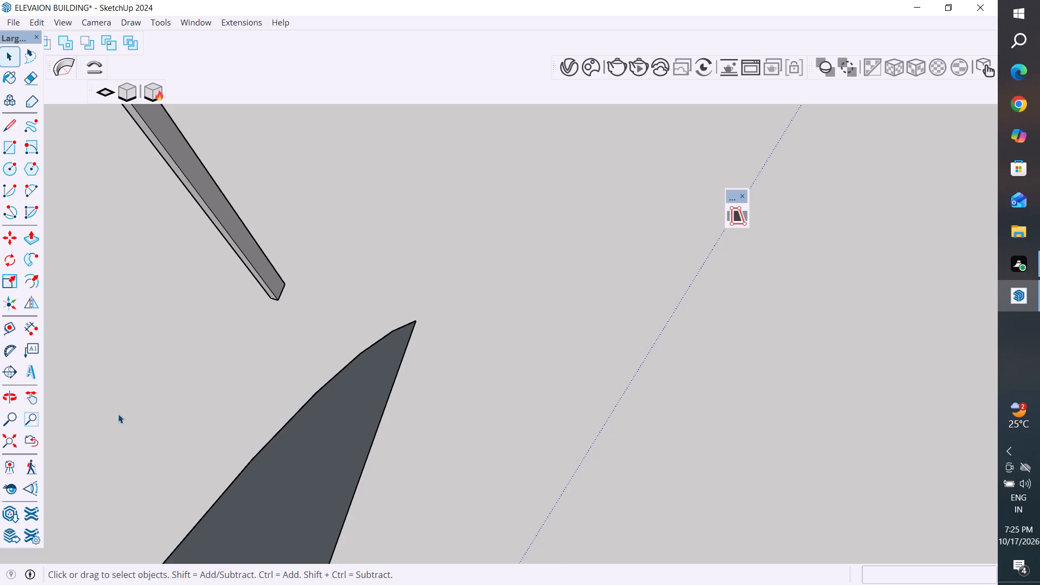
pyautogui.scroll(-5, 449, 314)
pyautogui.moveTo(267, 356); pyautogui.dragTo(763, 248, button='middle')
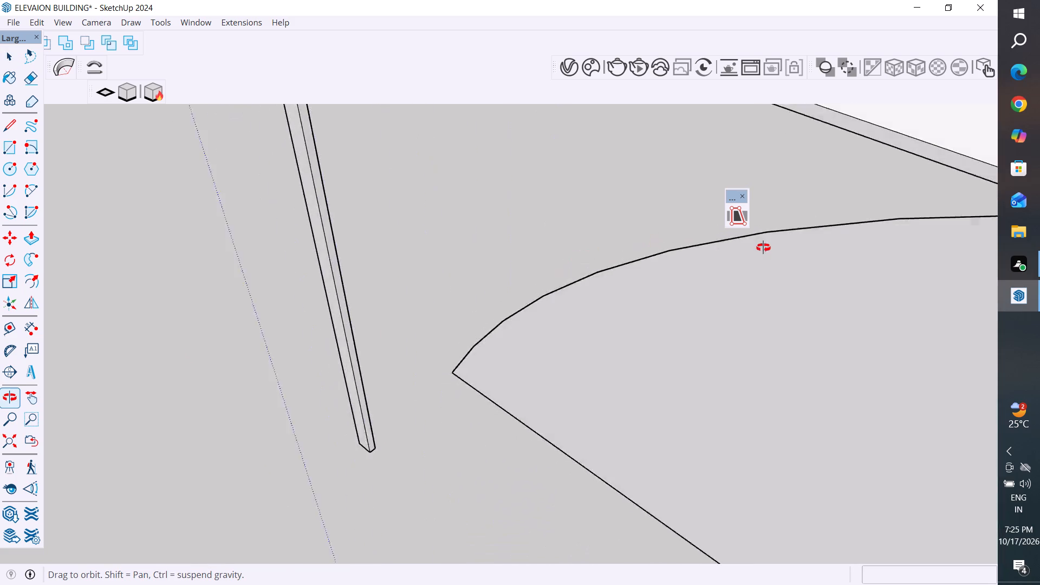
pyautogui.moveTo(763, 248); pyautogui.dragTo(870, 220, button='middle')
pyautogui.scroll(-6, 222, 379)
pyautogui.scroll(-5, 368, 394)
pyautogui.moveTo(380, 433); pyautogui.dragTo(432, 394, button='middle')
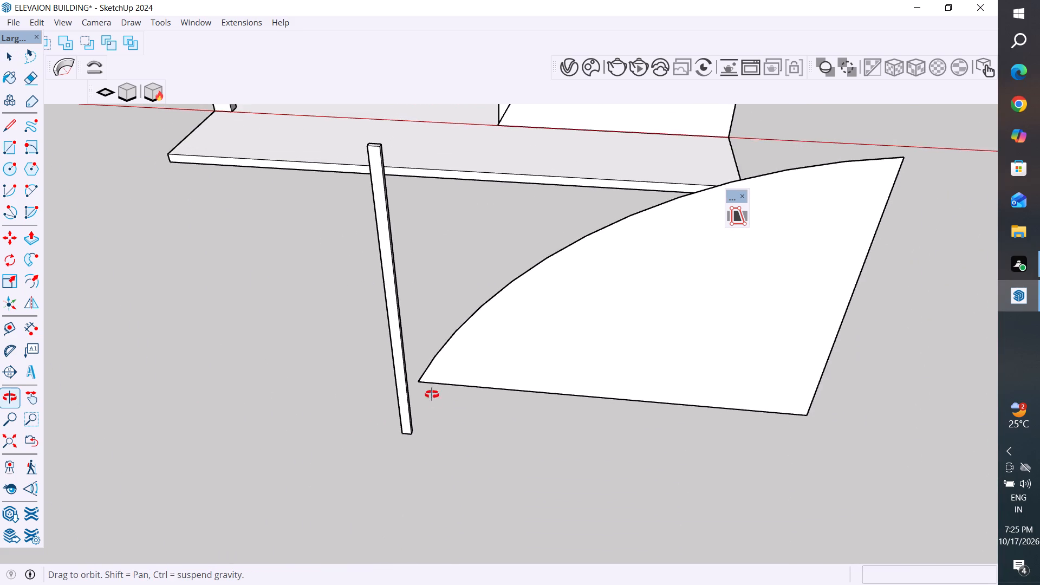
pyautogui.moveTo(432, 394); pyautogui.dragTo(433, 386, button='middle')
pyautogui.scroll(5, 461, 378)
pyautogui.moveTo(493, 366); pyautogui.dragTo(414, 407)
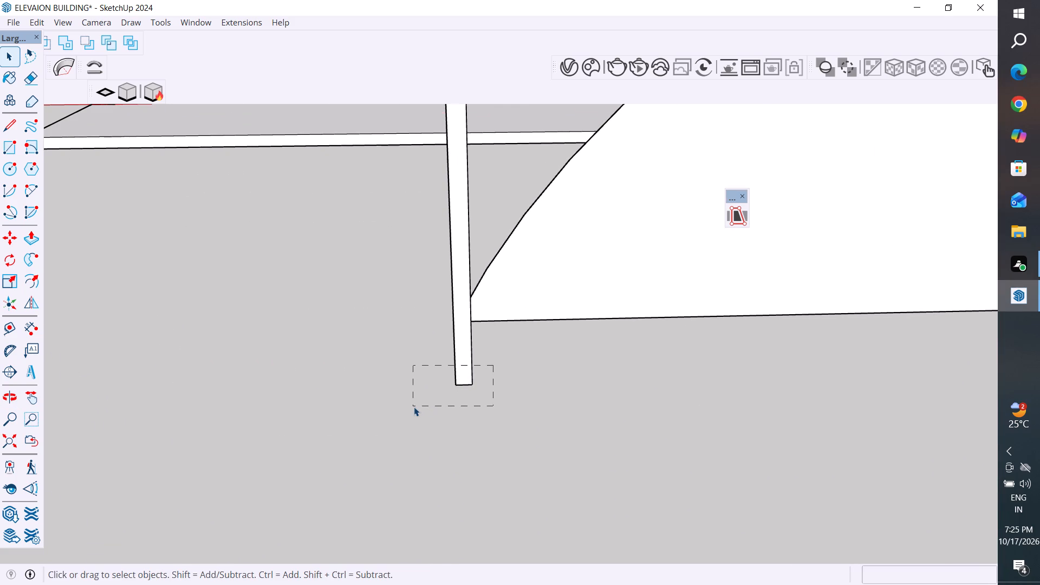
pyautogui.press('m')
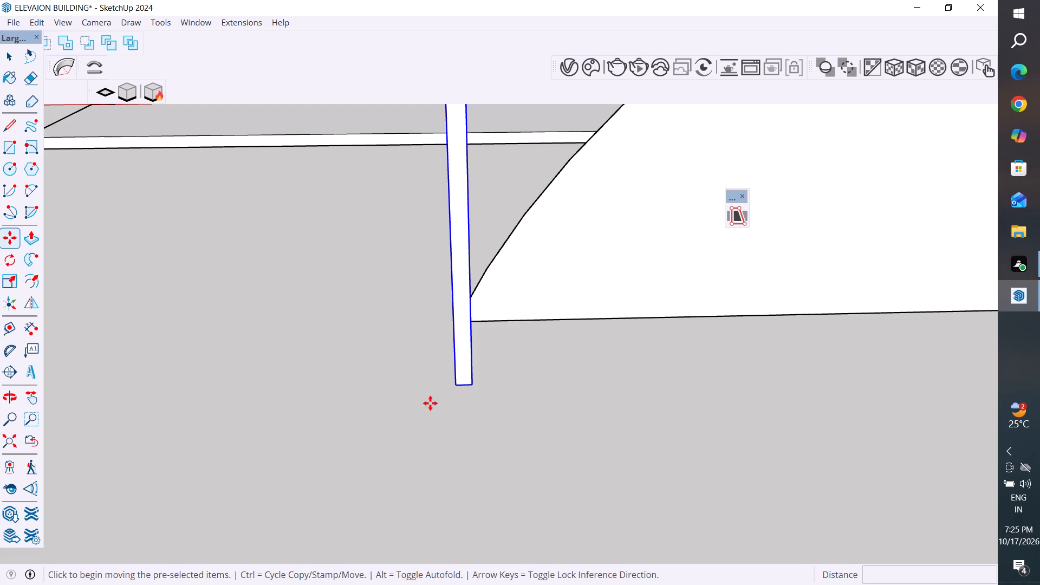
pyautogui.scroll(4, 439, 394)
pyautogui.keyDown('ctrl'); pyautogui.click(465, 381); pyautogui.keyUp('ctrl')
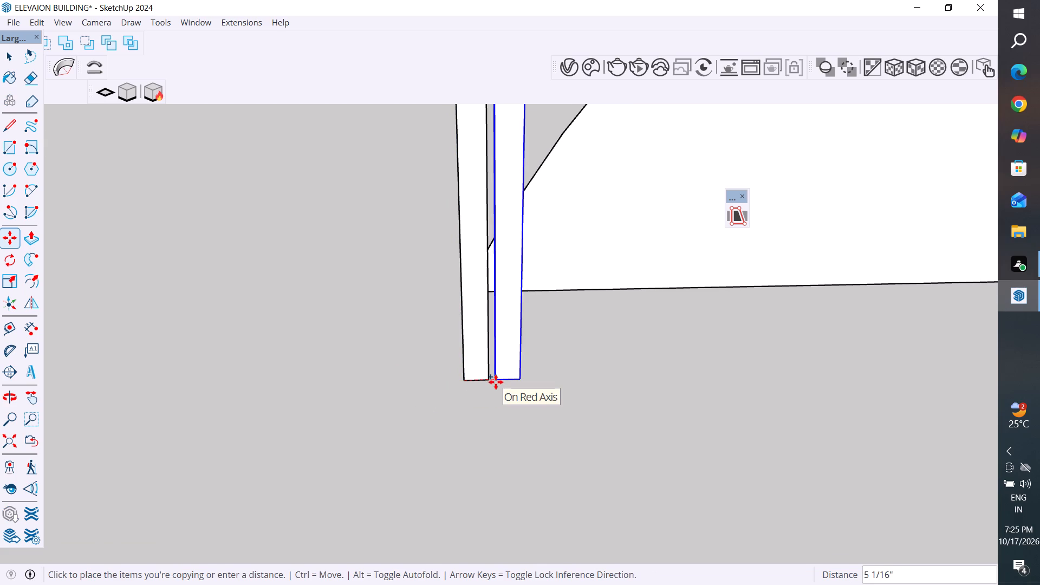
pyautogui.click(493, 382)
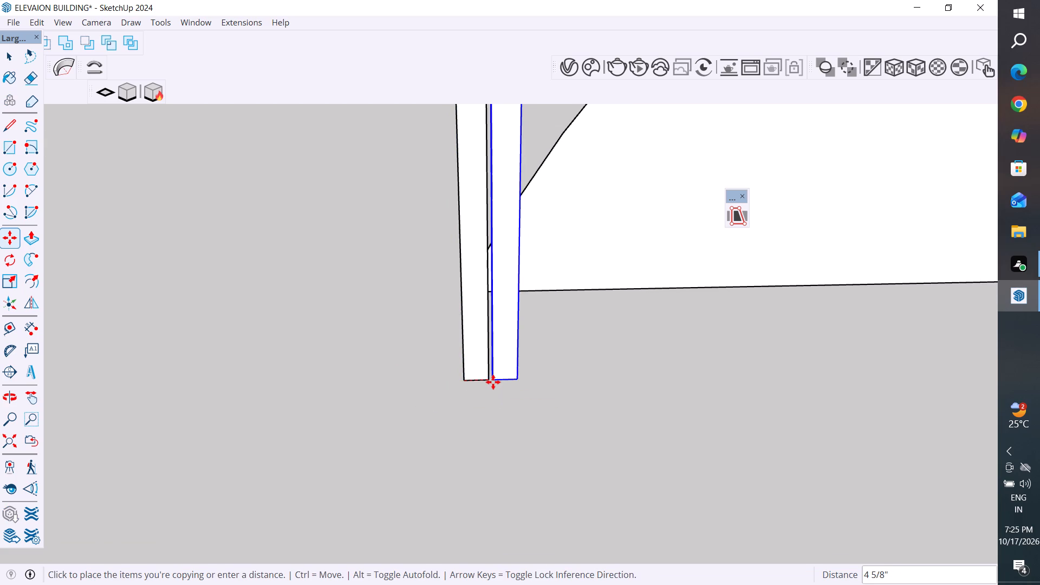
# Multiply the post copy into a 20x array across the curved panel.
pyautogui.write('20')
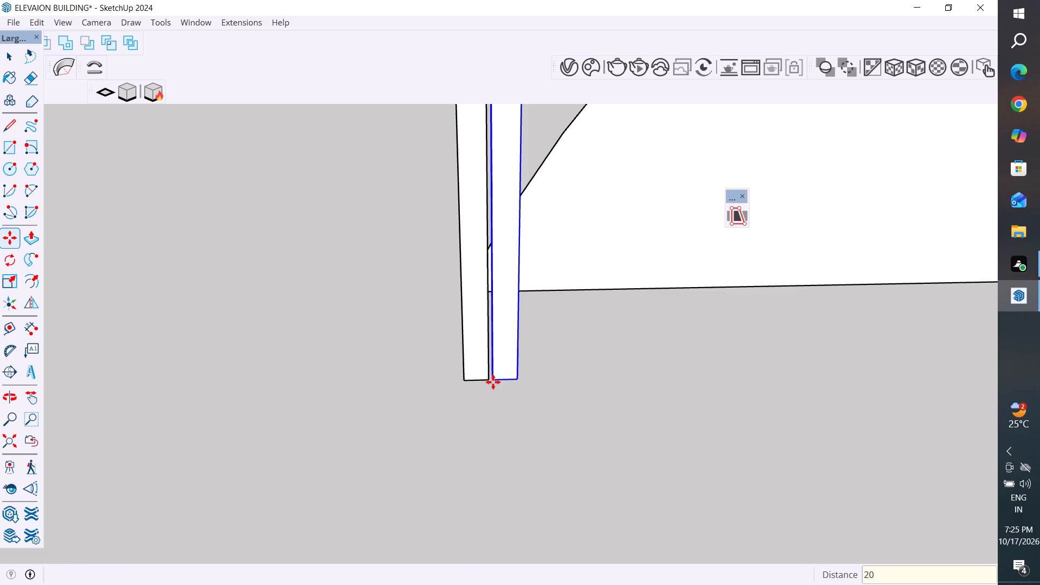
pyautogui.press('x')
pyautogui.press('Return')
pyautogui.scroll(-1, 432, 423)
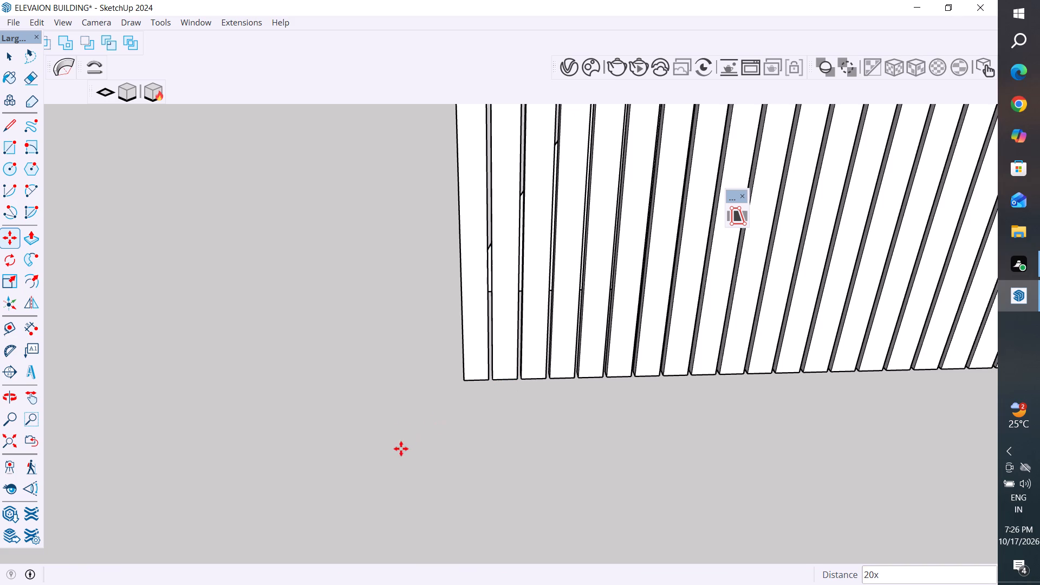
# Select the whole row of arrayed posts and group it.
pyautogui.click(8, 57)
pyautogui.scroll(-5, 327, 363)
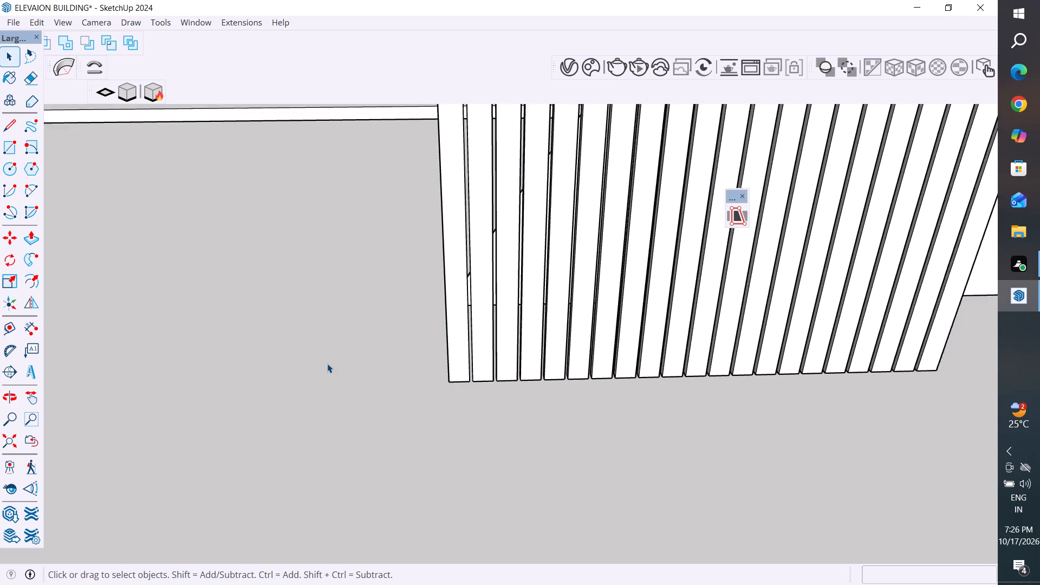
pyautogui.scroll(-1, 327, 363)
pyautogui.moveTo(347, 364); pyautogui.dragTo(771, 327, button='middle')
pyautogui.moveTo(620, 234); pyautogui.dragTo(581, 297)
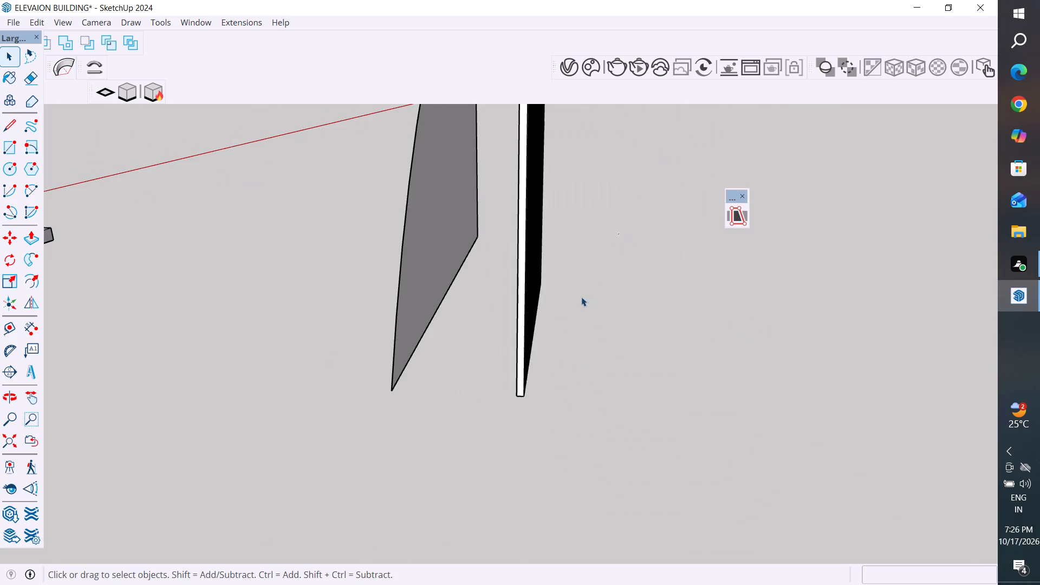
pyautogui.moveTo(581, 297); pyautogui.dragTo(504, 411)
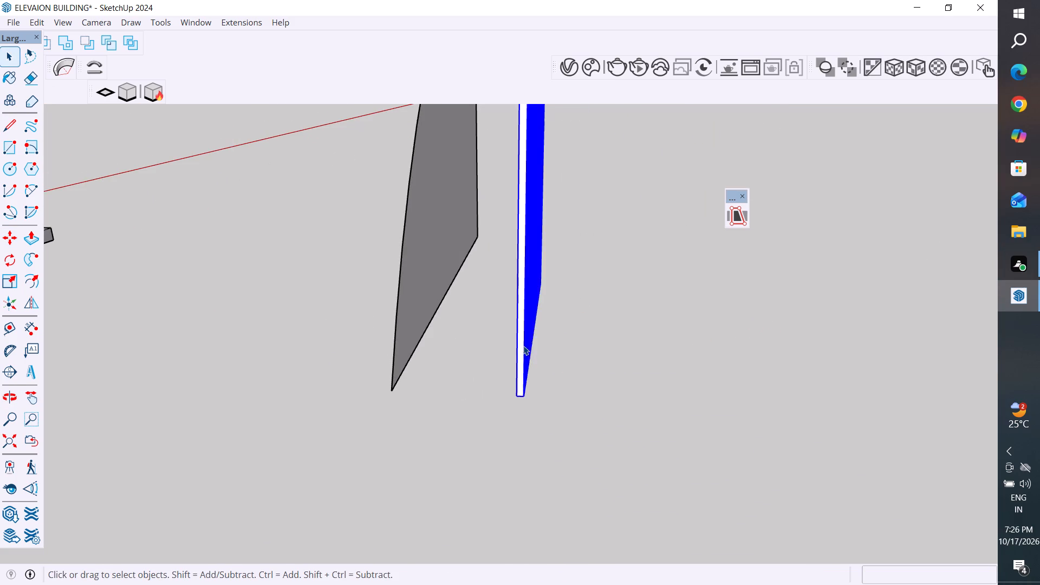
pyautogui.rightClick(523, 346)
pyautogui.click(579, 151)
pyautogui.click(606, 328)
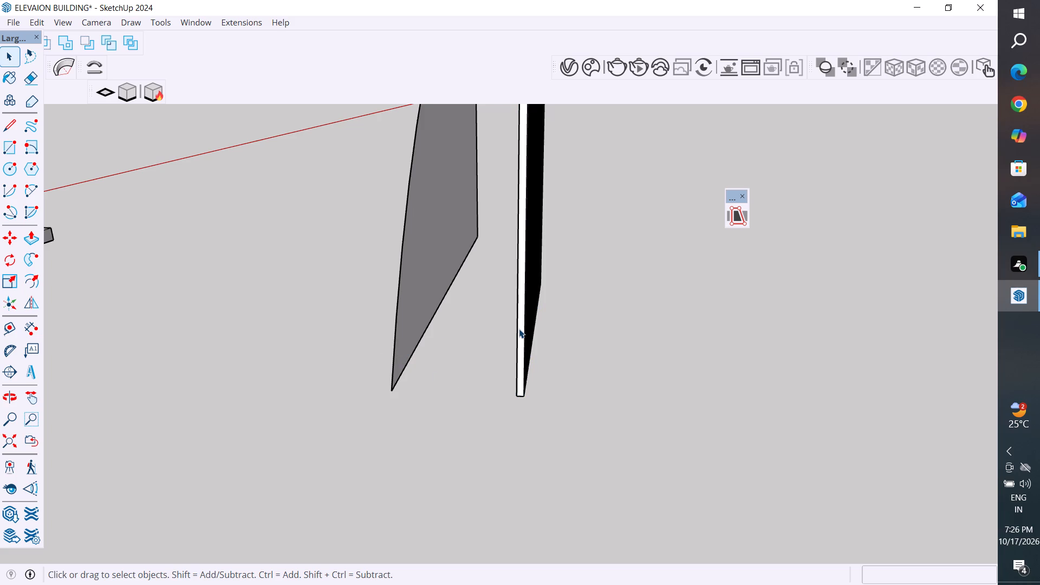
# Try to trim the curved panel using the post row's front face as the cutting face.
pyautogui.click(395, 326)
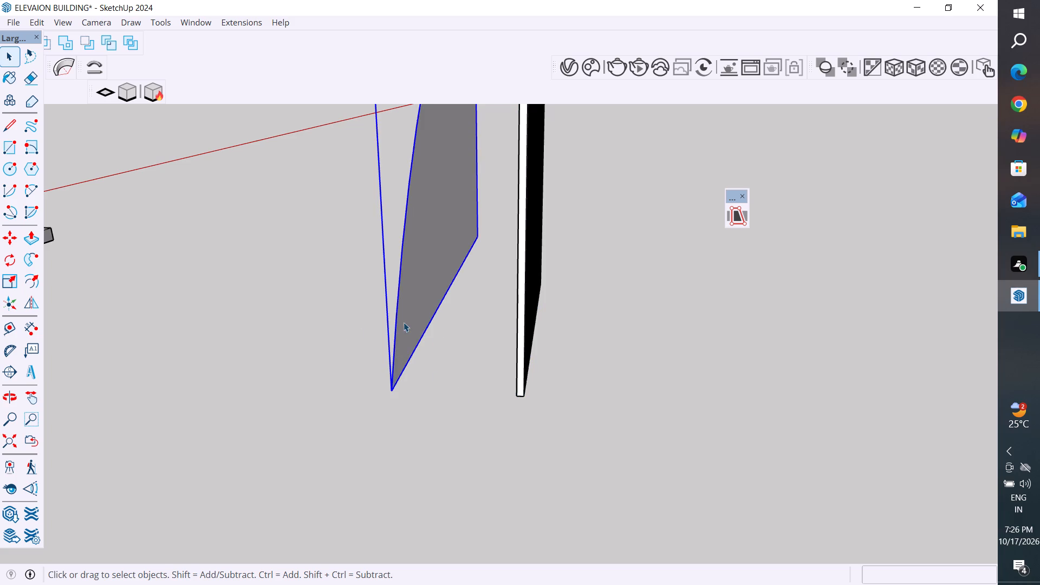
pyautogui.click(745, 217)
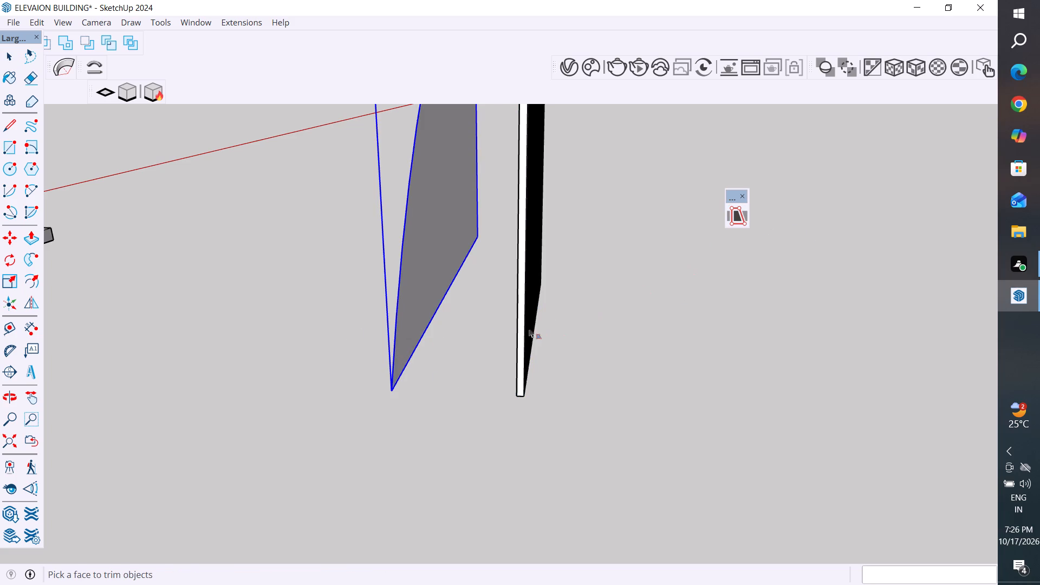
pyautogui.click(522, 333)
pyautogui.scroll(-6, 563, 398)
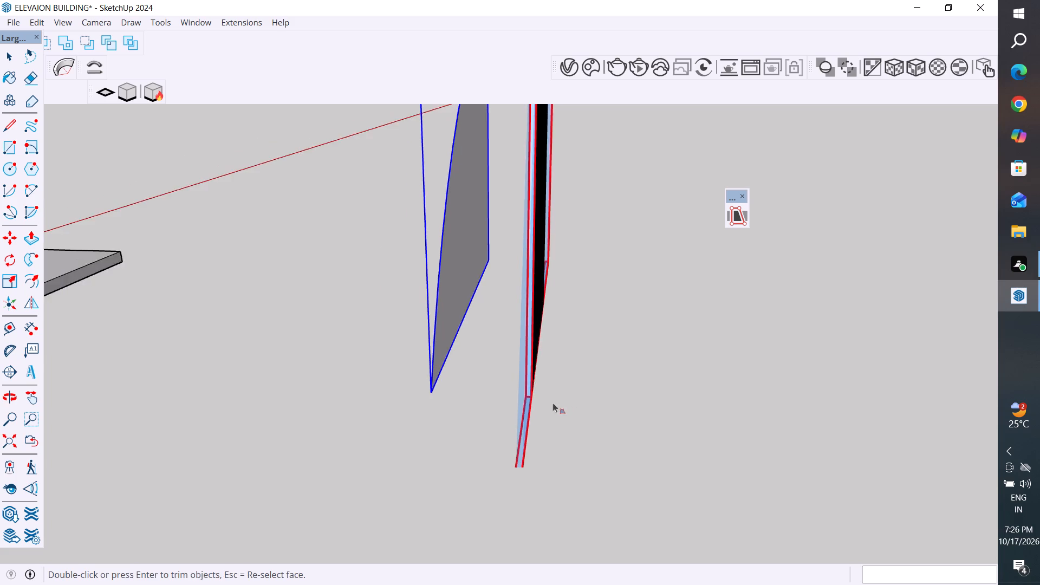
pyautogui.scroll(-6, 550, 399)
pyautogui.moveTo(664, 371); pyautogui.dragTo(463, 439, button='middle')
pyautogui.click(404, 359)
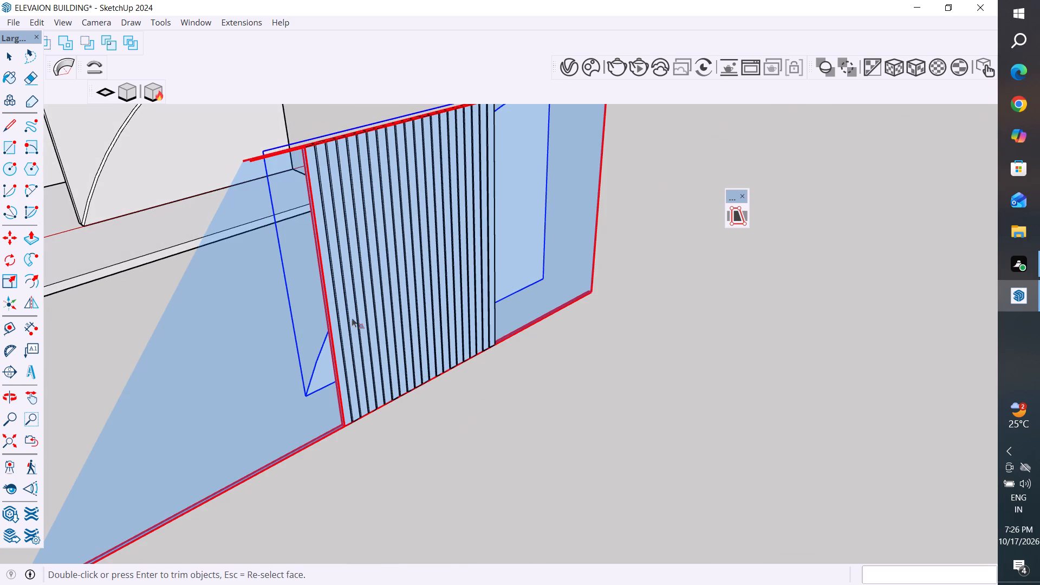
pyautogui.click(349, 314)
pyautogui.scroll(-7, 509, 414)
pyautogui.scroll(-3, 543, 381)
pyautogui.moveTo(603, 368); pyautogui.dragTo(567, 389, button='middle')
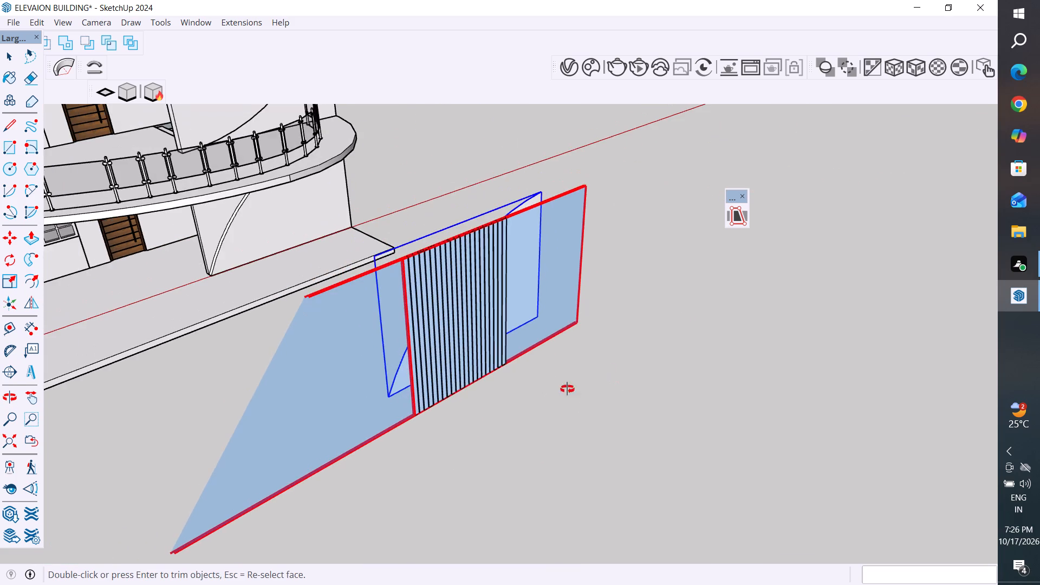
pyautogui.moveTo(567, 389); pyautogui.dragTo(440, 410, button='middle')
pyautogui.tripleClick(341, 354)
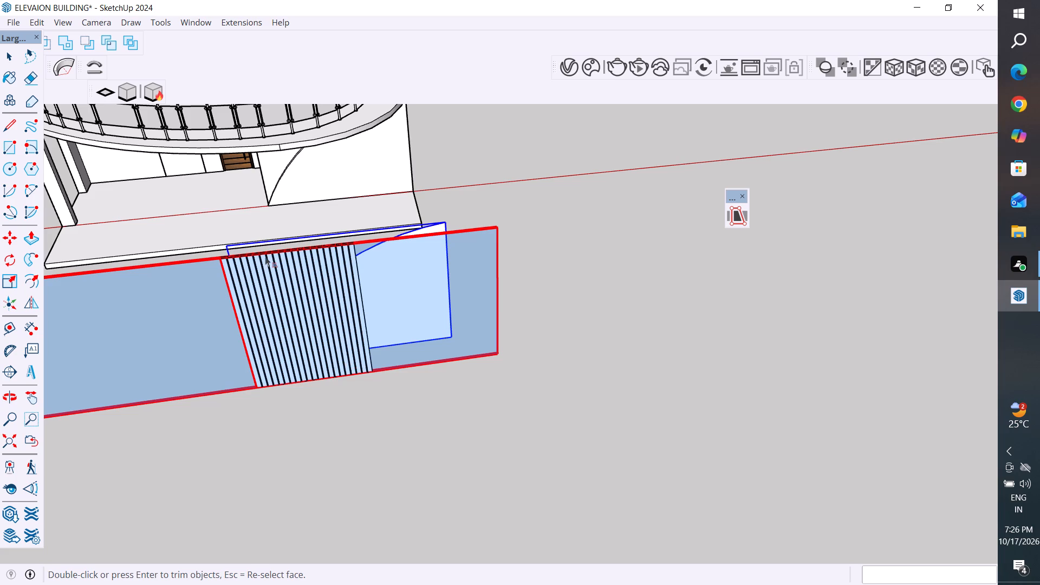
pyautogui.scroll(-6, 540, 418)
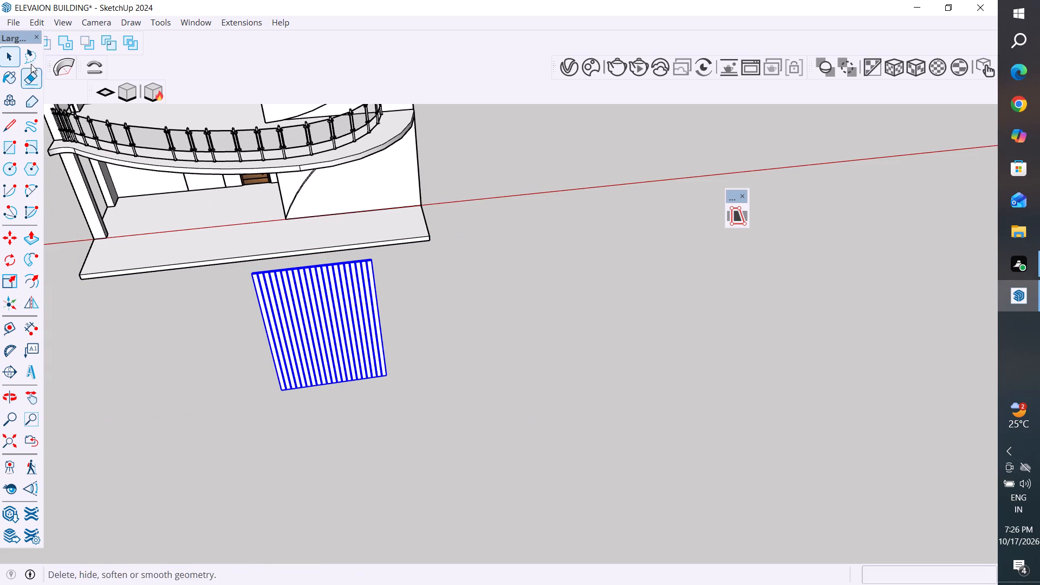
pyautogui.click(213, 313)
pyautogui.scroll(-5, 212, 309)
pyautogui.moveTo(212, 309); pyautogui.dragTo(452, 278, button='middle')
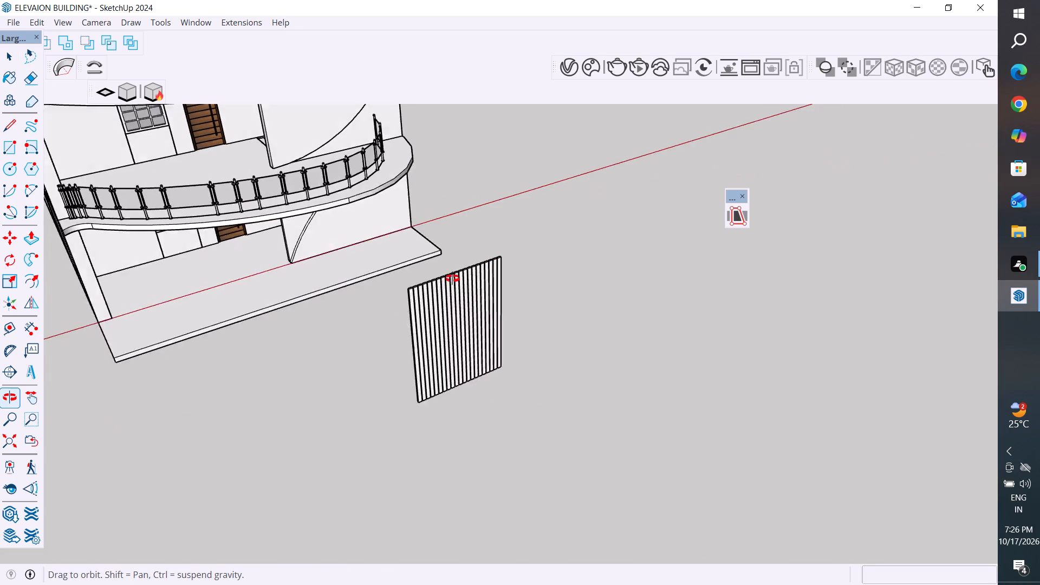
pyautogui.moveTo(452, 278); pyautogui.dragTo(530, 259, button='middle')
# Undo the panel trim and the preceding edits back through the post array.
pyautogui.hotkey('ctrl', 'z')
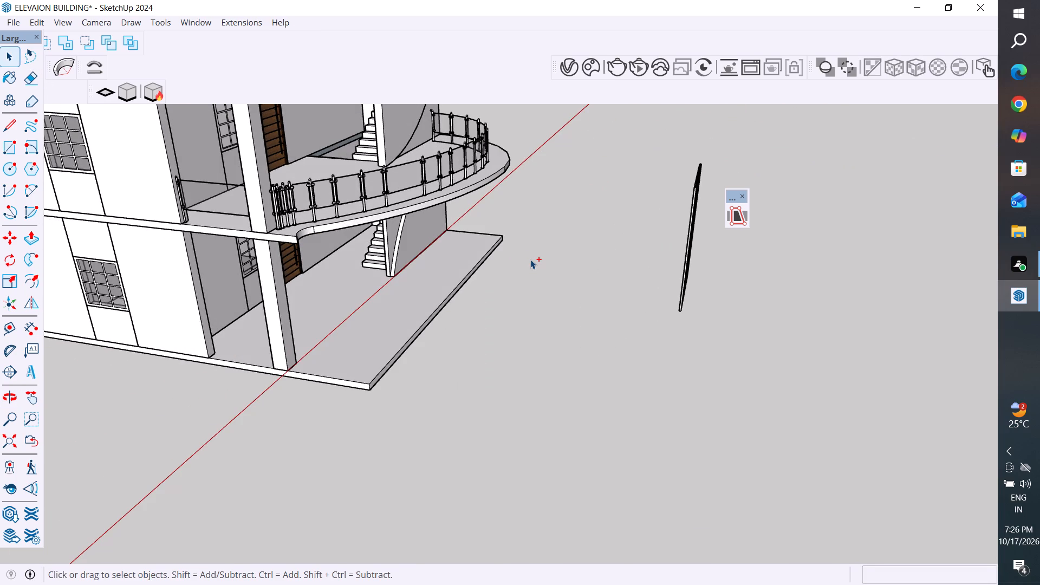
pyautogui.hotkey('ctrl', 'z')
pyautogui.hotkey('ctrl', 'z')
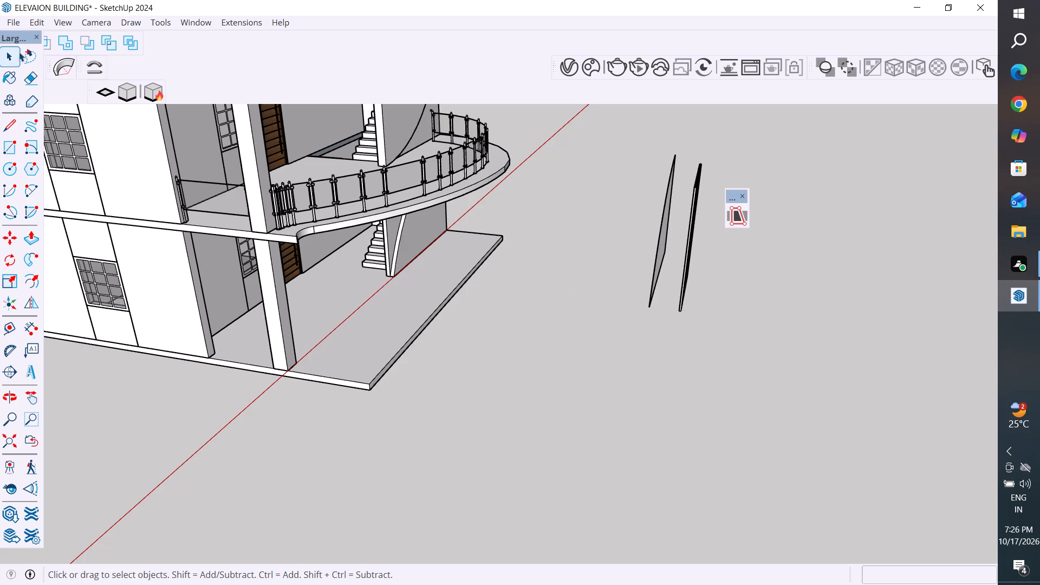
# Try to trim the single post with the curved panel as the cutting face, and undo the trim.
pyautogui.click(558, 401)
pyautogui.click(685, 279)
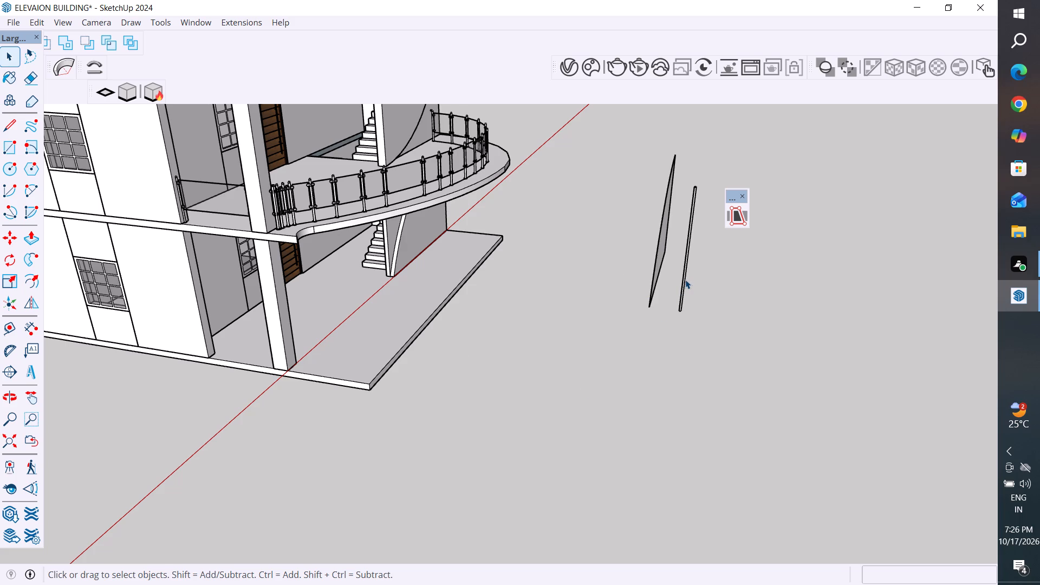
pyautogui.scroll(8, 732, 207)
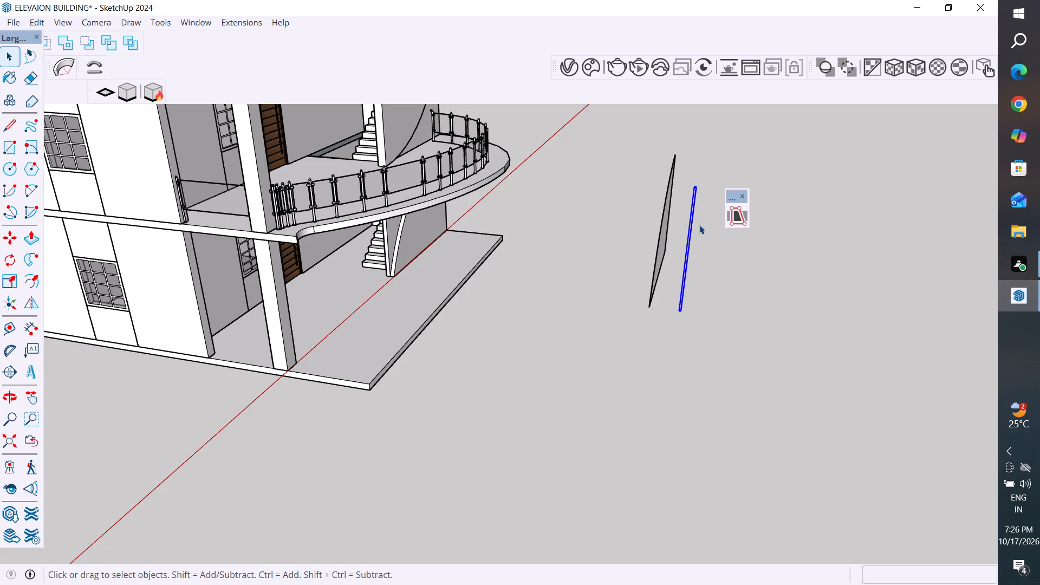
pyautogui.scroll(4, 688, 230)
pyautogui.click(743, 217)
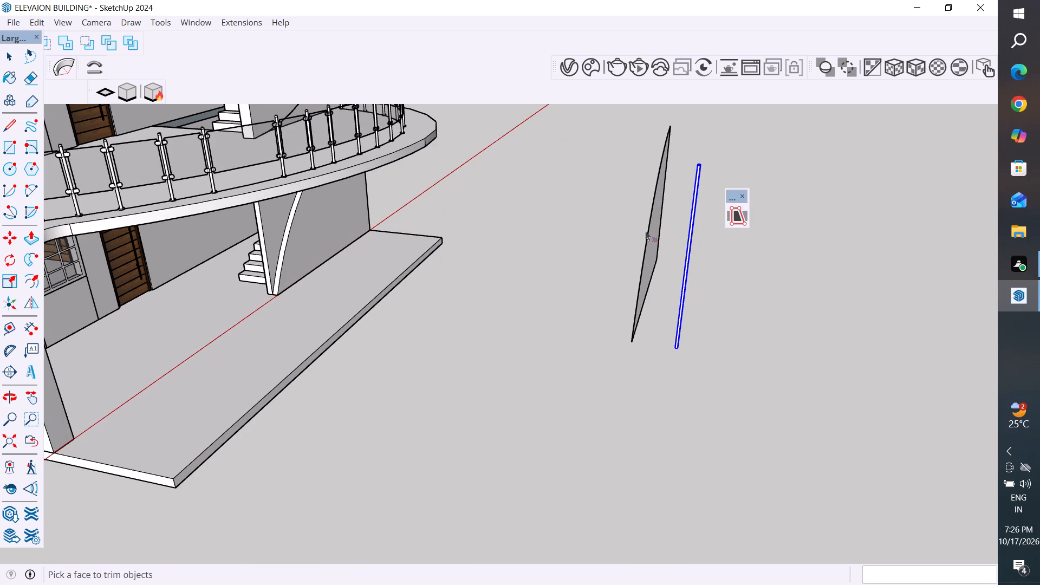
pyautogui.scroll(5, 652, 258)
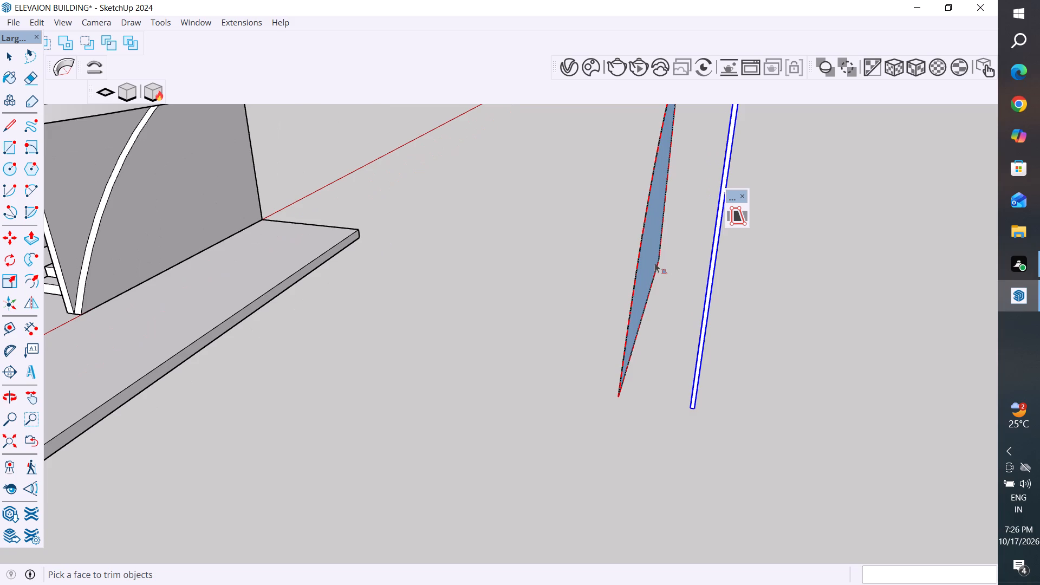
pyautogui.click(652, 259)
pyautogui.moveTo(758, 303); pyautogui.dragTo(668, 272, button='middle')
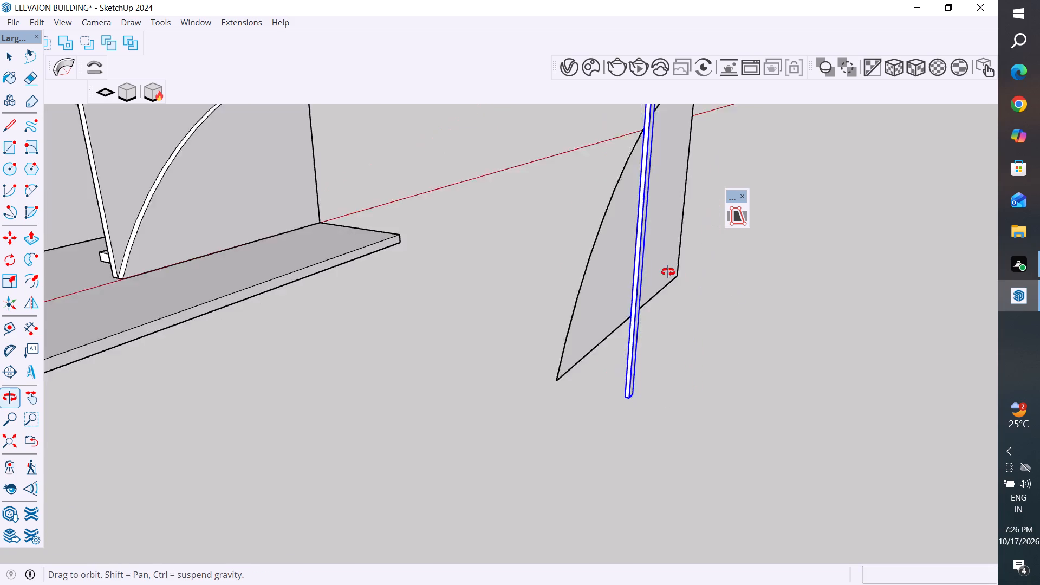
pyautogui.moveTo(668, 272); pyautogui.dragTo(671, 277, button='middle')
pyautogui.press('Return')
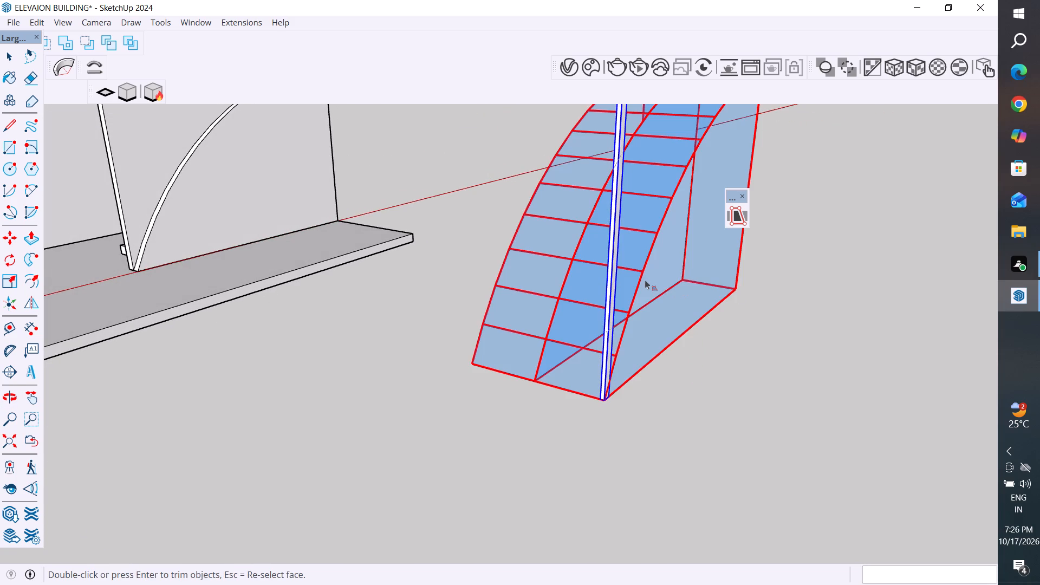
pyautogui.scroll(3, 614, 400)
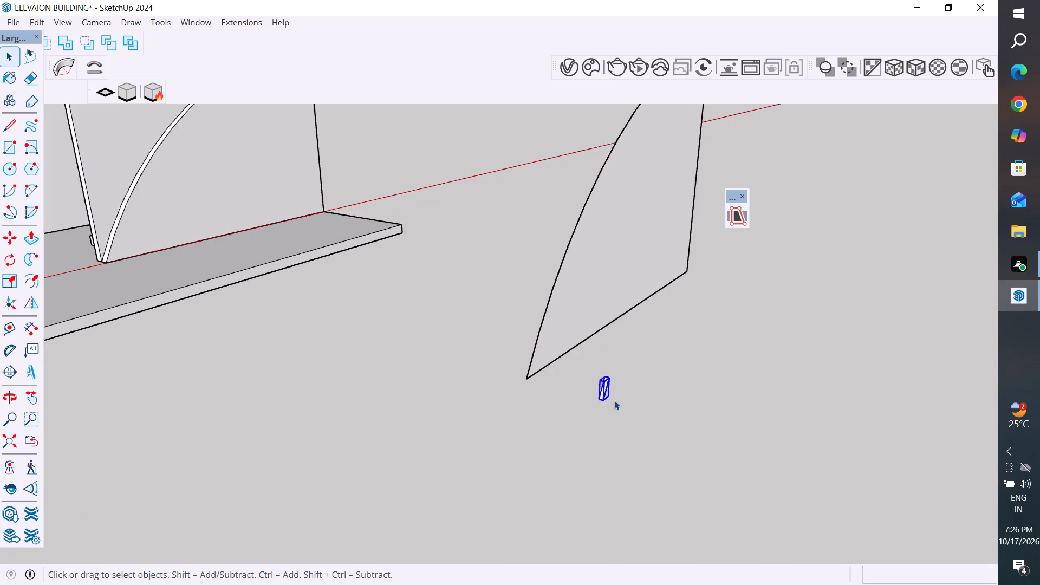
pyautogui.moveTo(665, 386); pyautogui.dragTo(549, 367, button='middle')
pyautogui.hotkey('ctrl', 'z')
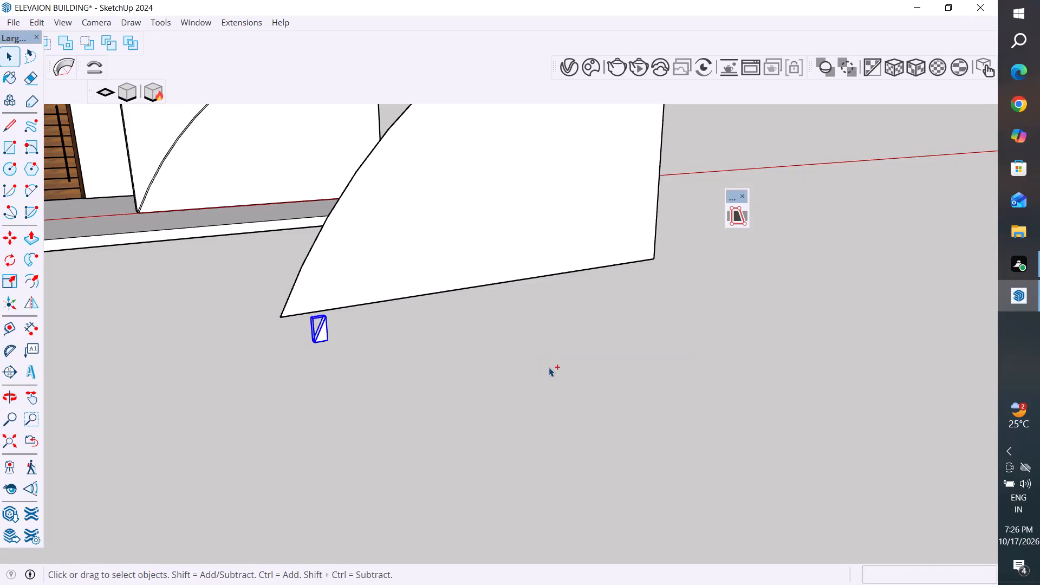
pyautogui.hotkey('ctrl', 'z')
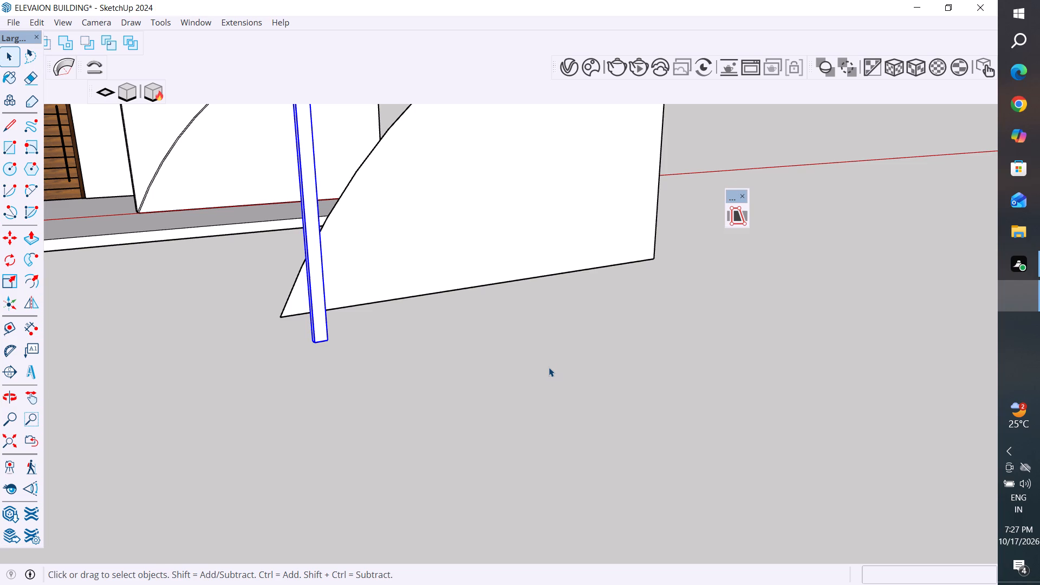
# Undo the last edit made inside the post's group.
pyautogui.scroll(2, 389, 355)
pyautogui.hotkey('ctrl', 'z')
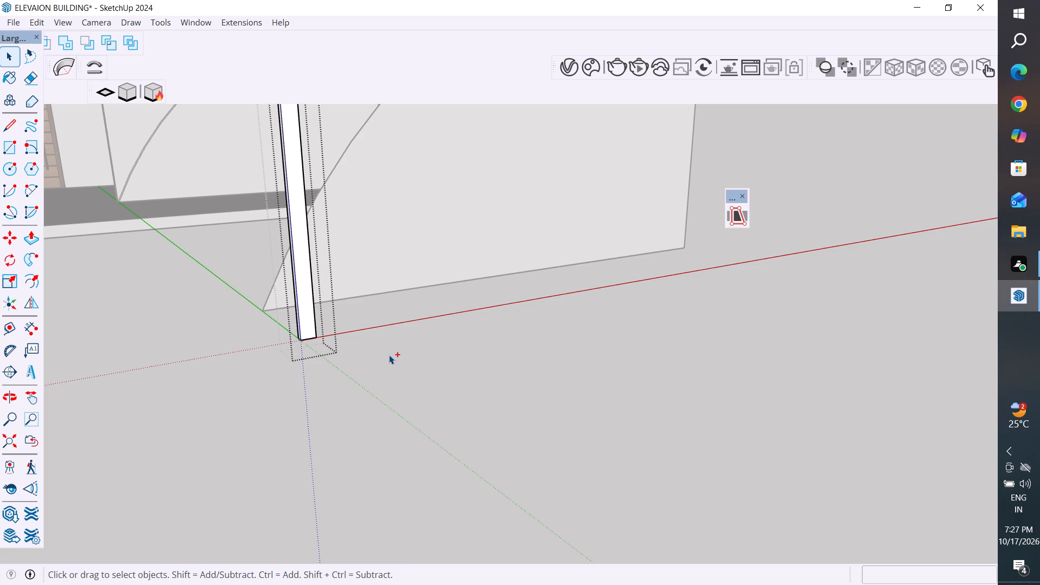
# Leave the post's group and examine the building's curved front panel beside the stairs, along with the separate panel and post.
pyautogui.click(336, 443)
pyautogui.moveTo(302, 393); pyautogui.dragTo(427, 418, button='middle')
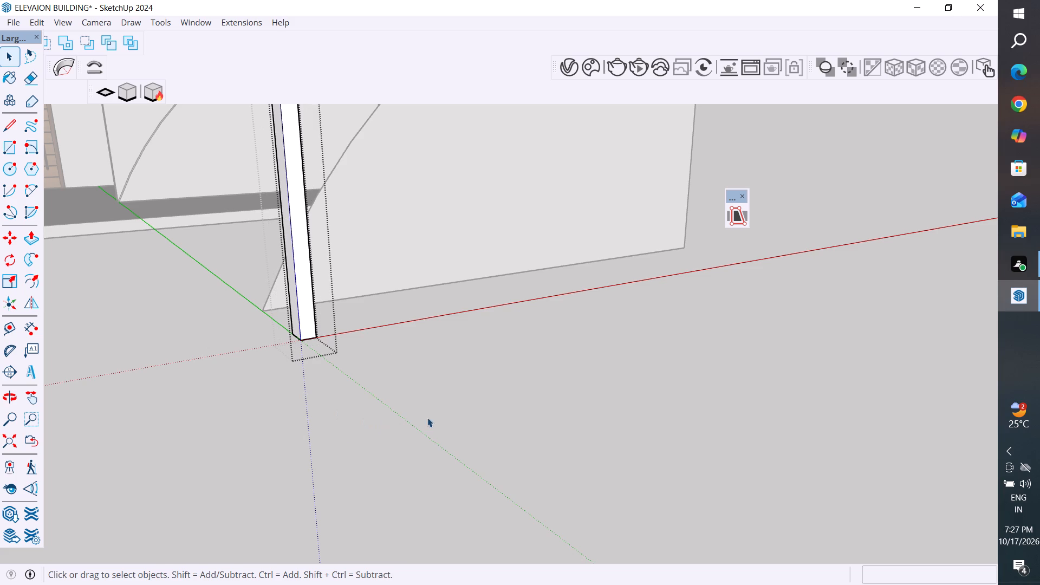
pyautogui.moveTo(427, 418); pyautogui.dragTo(523, 420, button='middle')
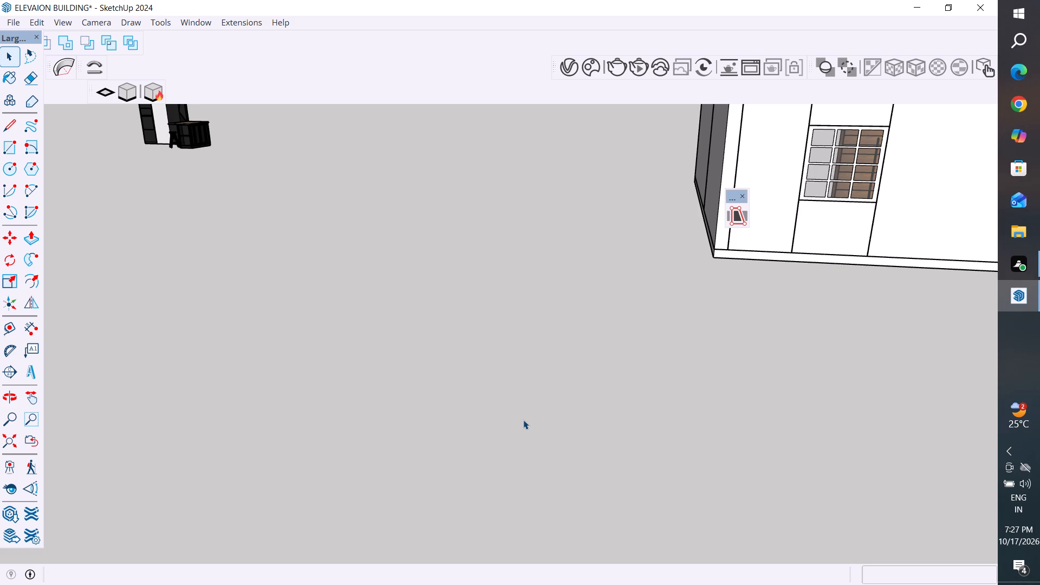
pyautogui.scroll(-5, 562, 343)
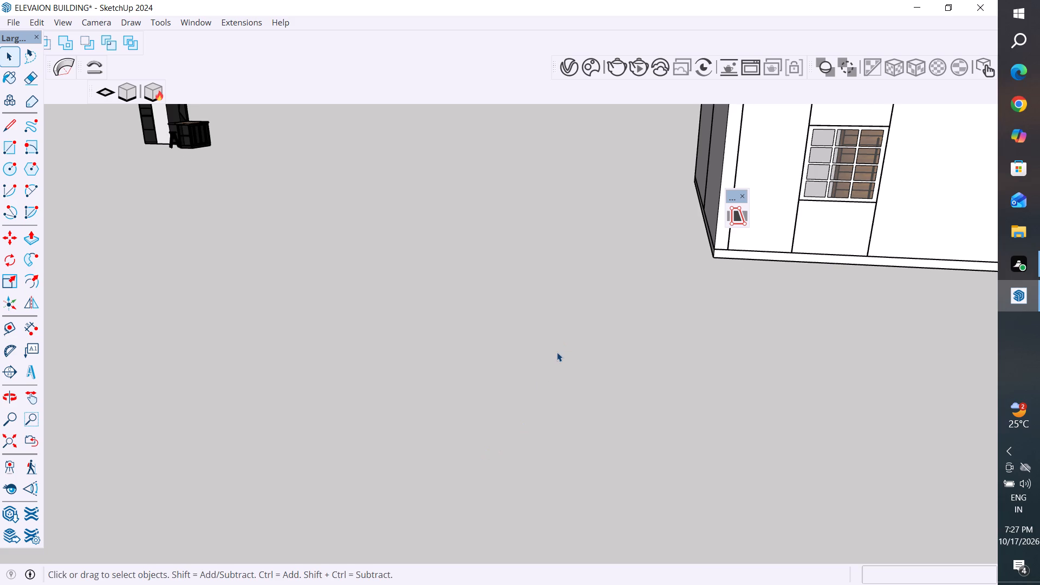
pyautogui.scroll(-14, 555, 354)
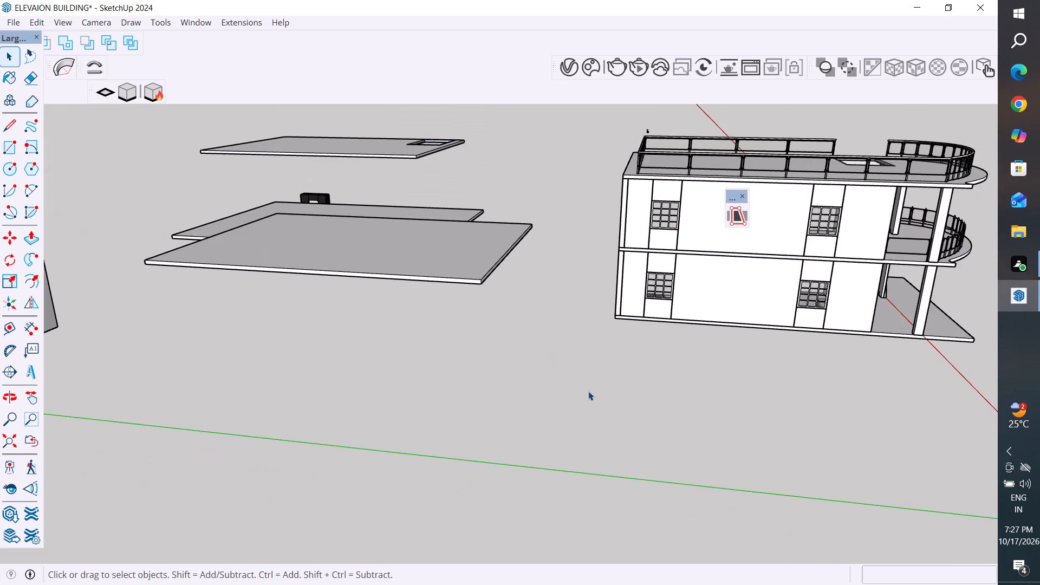
pyautogui.scroll(-5, 452, 354)
pyautogui.moveTo(646, 382); pyautogui.dragTo(591, 381, button='middle')
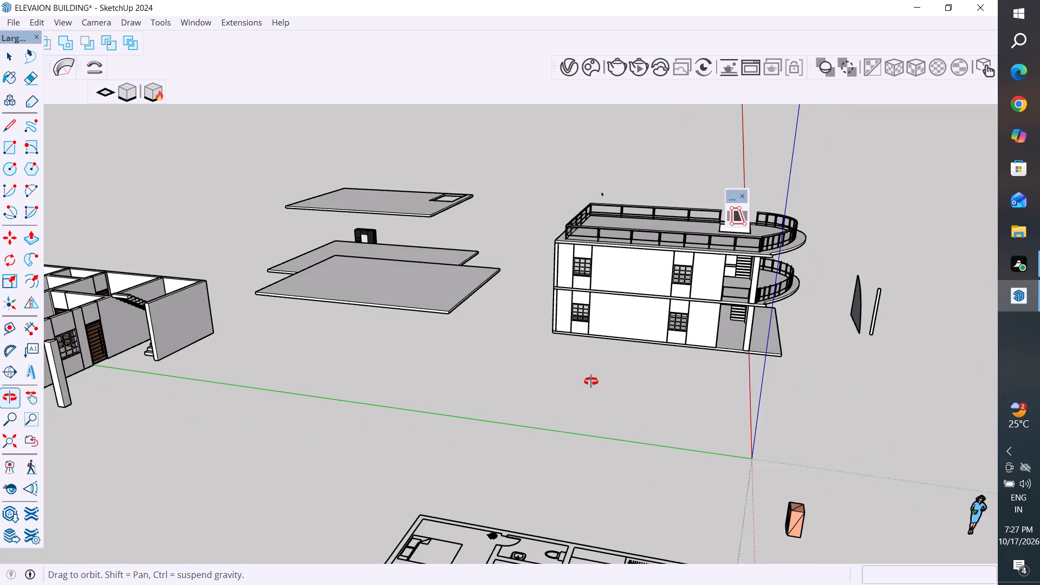
pyautogui.moveTo(591, 381); pyautogui.dragTo(427, 330, button='middle')
pyautogui.scroll(2, 881, 334)
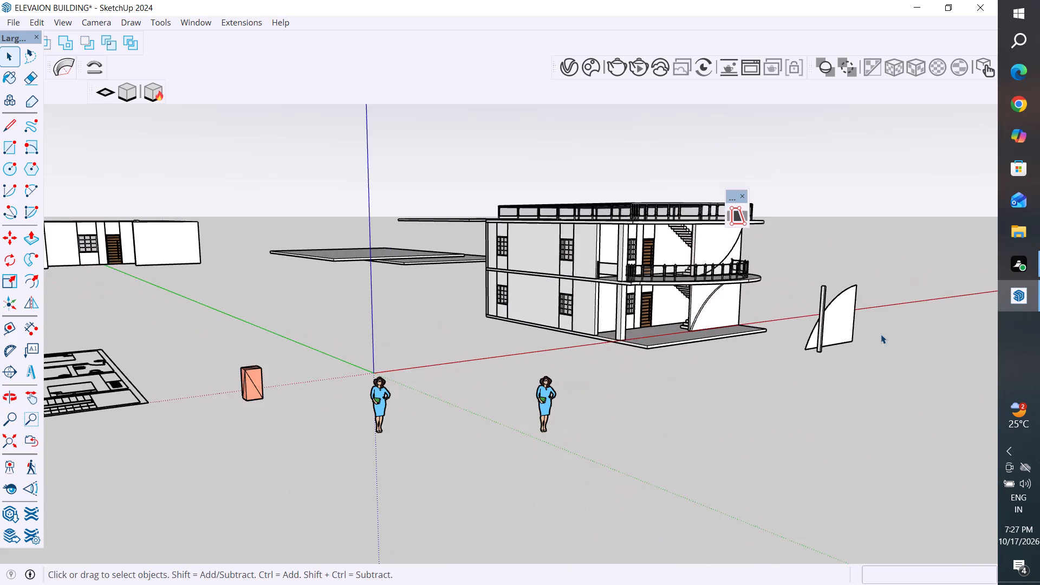
pyautogui.scroll(3, 881, 334)
pyautogui.scroll(3, 788, 351)
pyautogui.moveTo(815, 366); pyautogui.dragTo(708, 390, button='middle')
pyautogui.scroll(1, 754, 388)
pyautogui.scroll(4, 522, 437)
pyautogui.scroll(3, 632, 422)
pyautogui.moveTo(588, 467); pyautogui.dragTo(753, 477, button='middle')
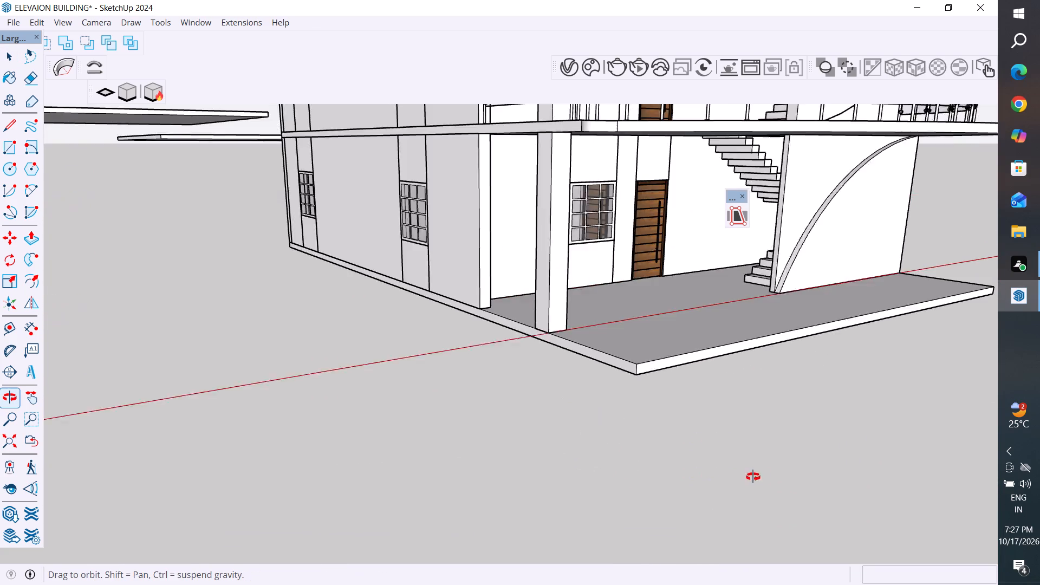
pyautogui.moveTo(753, 477); pyautogui.dragTo(789, 480, button='middle')
pyautogui.scroll(-6, 558, 484)
pyautogui.scroll(-5, 428, 441)
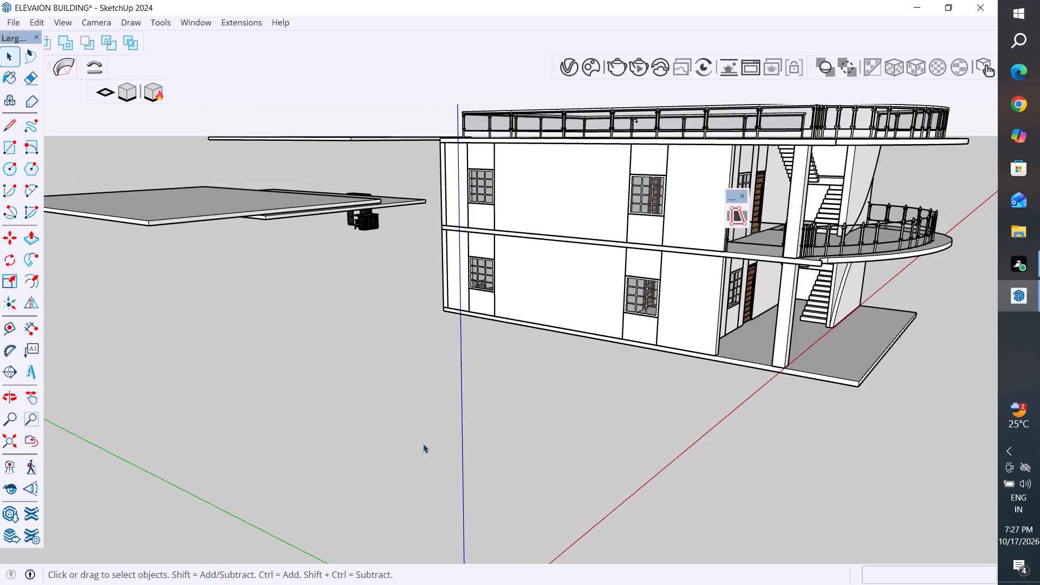
pyautogui.scroll(-5, 386, 443)
pyautogui.scroll(-5, 214, 282)
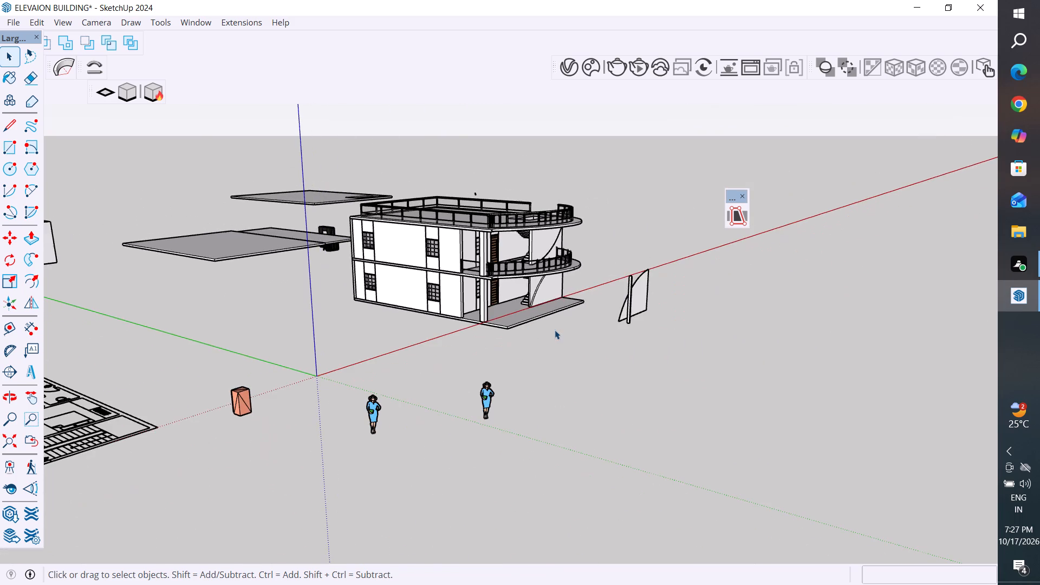
pyautogui.moveTo(556, 331); pyautogui.dragTo(664, 339, button='middle')
pyautogui.scroll(11, 692, 298)
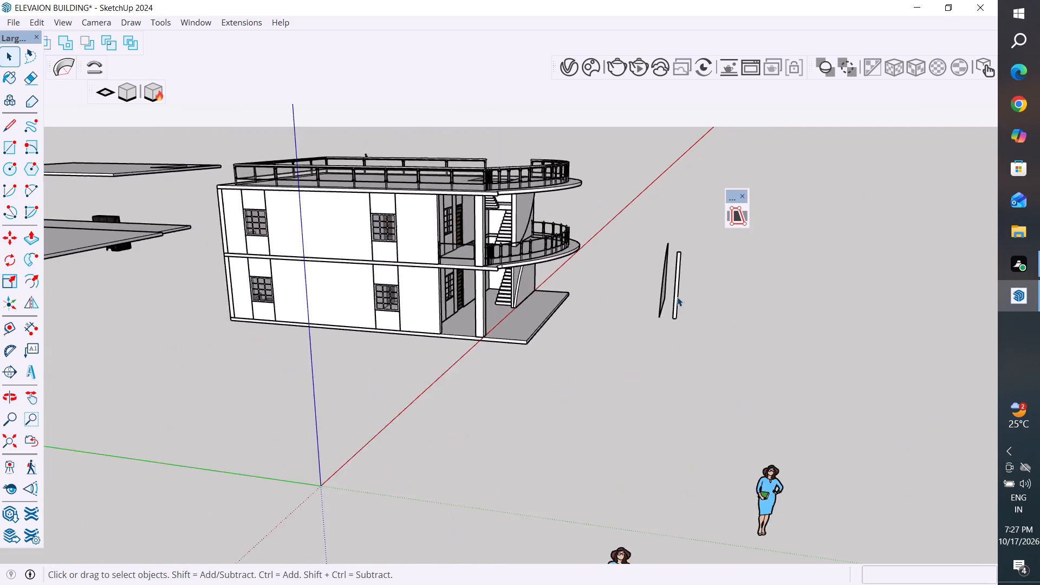
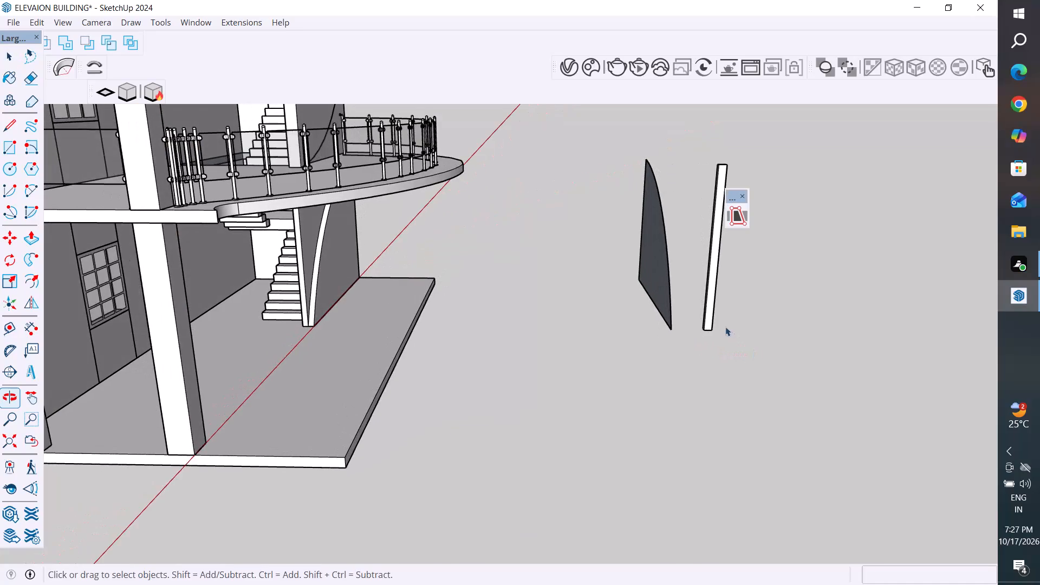
# Inside the single post's group, push the side face inward about 4 5/8" to slim the post, and leave the group.
pyautogui.scroll(10, 722, 321)
pyautogui.moveTo(673, 327); pyautogui.dragTo(739, 347, button='middle')
pyautogui.scroll(2, 750, 327)
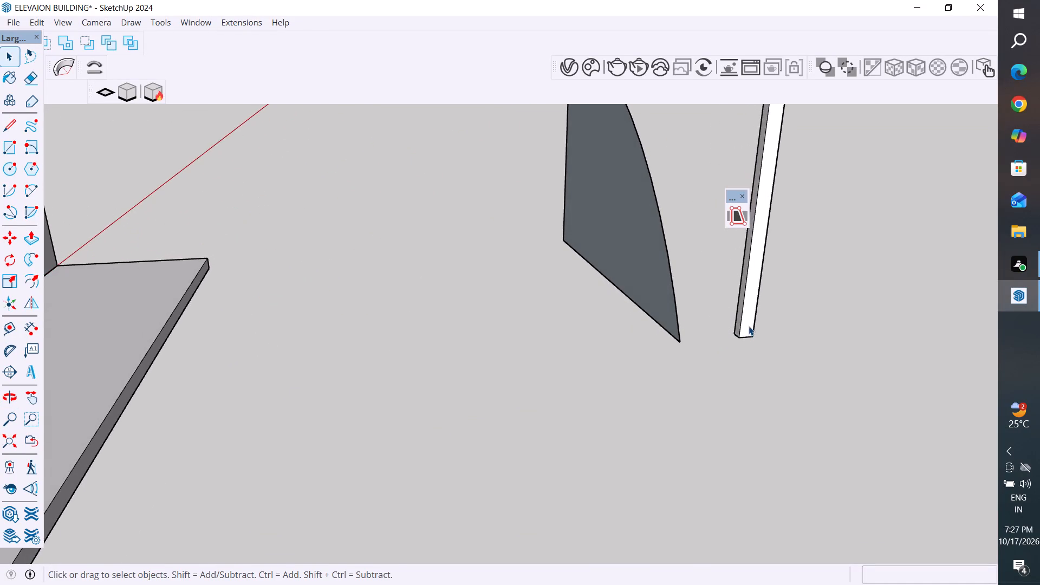
pyautogui.scroll(3, 749, 326)
pyautogui.moveTo(707, 340); pyautogui.dragTo(752, 355, button='middle')
pyautogui.scroll(4, 756, 329)
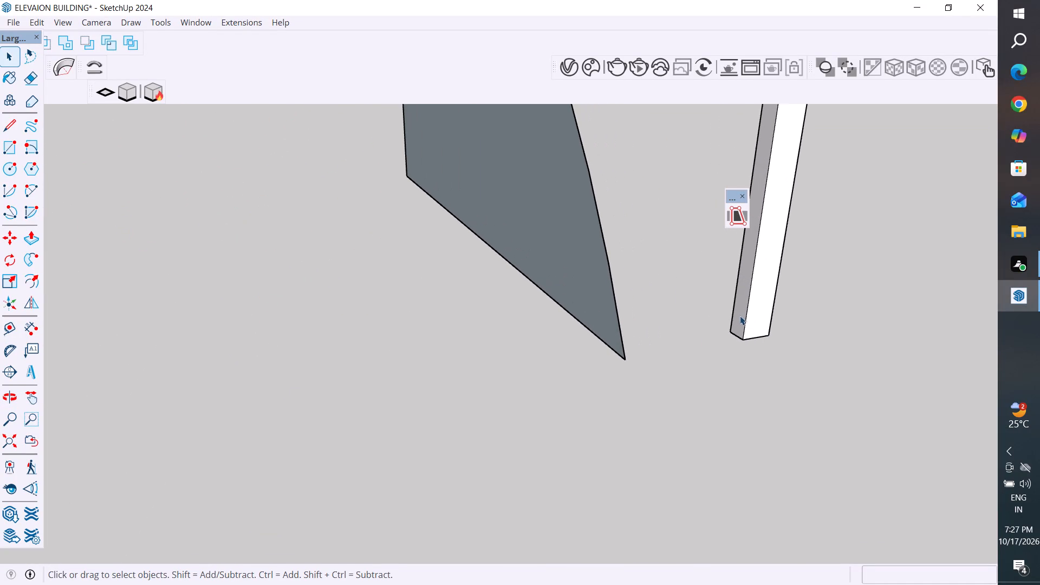
pyautogui.click(738, 313)
pyautogui.doubleClick(744, 303)
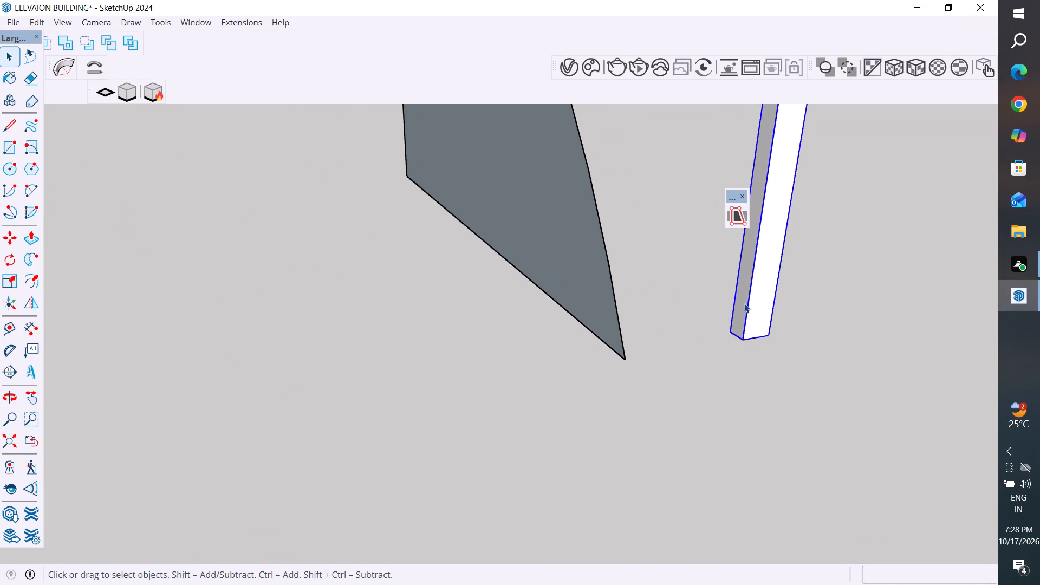
pyautogui.doubleClick(744, 303)
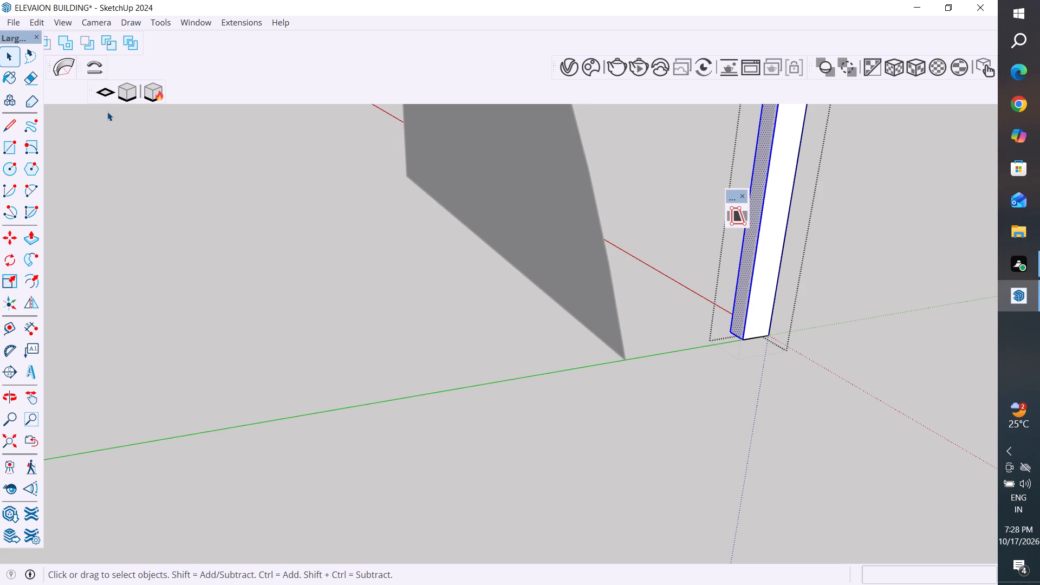
pyautogui.click(25, 237)
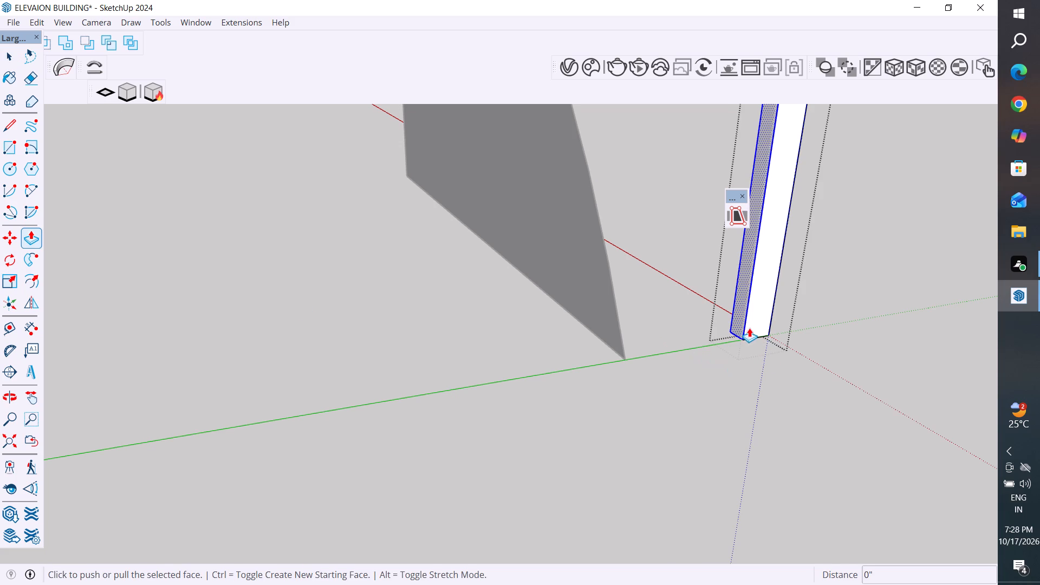
pyautogui.click(736, 325)
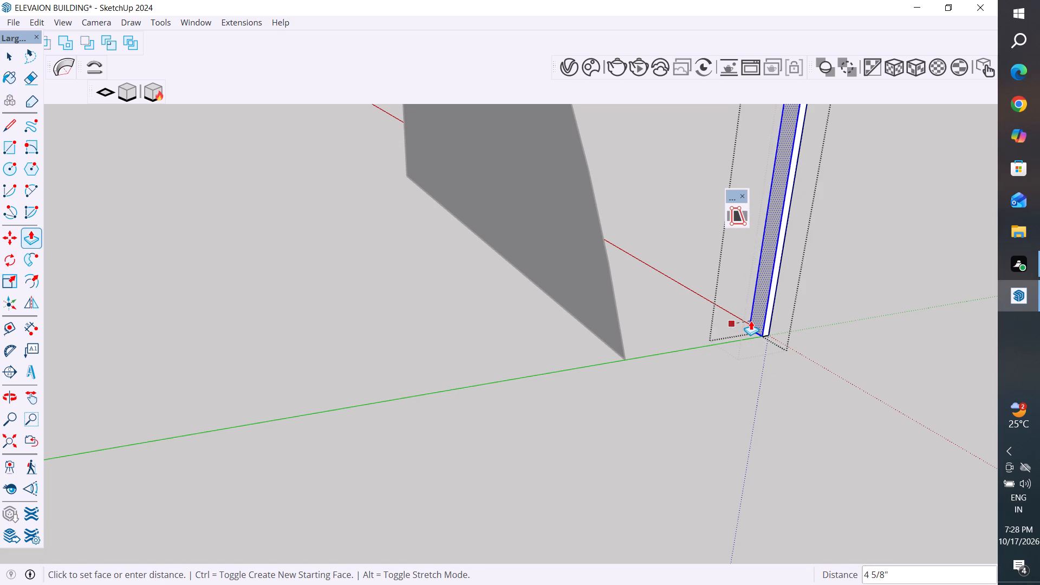
pyautogui.click(751, 321)
pyautogui.click(10, 48)
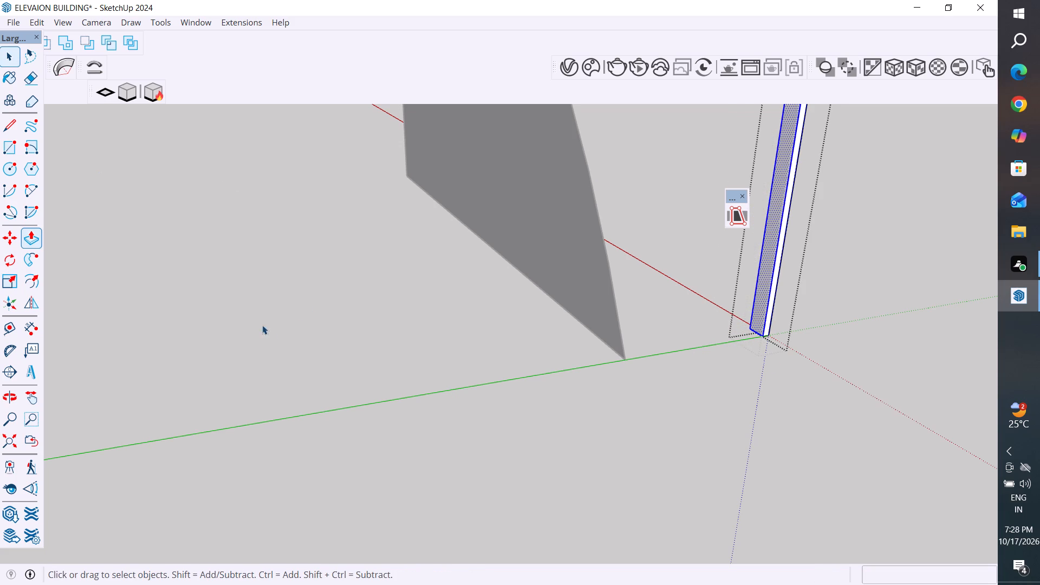
pyautogui.click(270, 330)
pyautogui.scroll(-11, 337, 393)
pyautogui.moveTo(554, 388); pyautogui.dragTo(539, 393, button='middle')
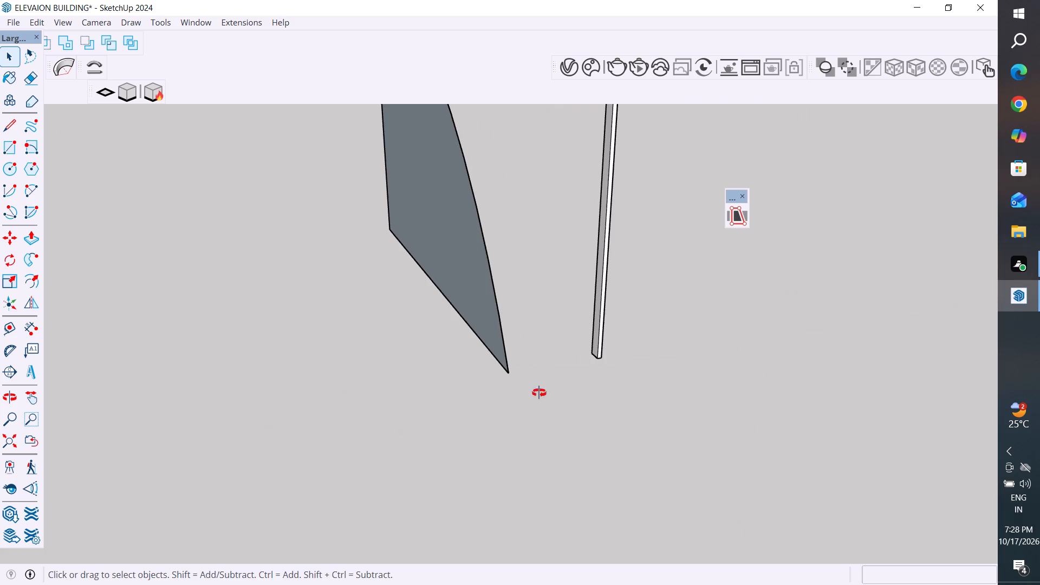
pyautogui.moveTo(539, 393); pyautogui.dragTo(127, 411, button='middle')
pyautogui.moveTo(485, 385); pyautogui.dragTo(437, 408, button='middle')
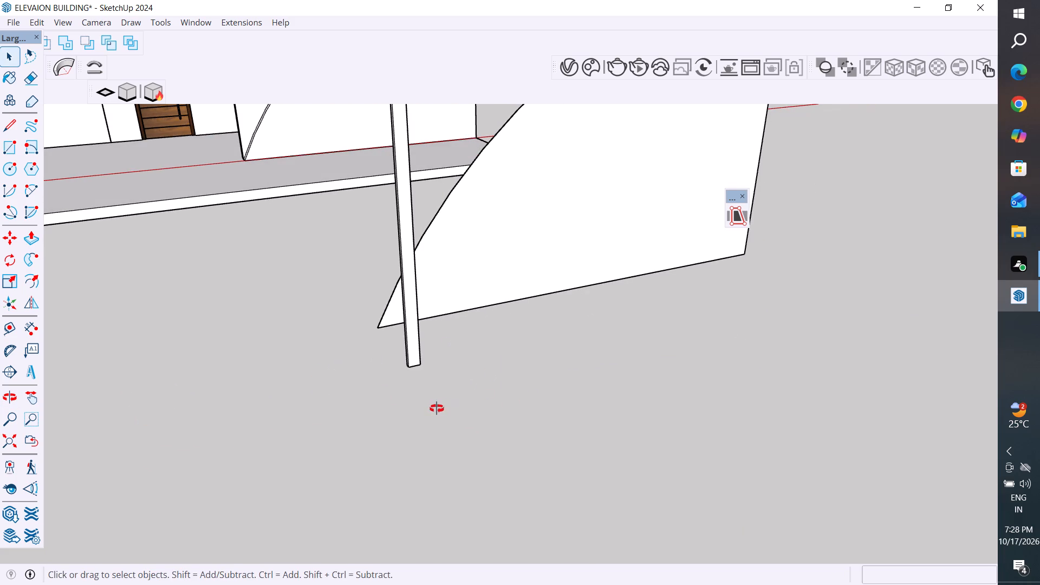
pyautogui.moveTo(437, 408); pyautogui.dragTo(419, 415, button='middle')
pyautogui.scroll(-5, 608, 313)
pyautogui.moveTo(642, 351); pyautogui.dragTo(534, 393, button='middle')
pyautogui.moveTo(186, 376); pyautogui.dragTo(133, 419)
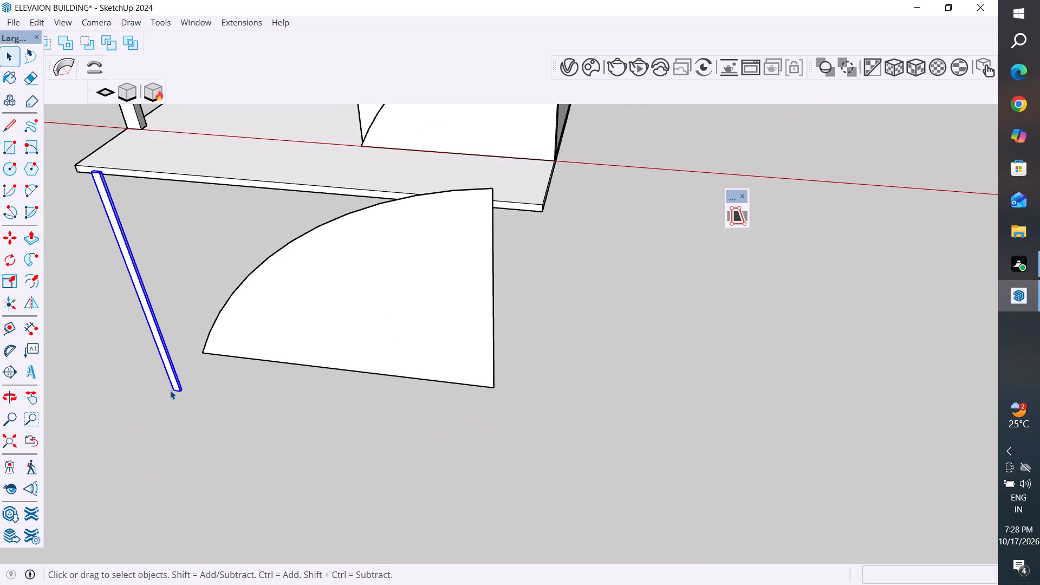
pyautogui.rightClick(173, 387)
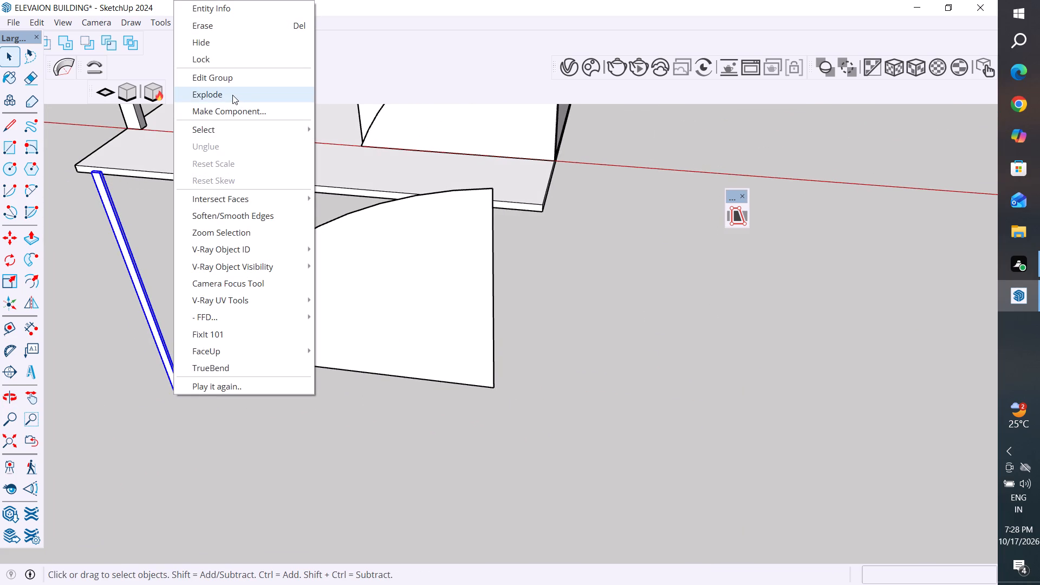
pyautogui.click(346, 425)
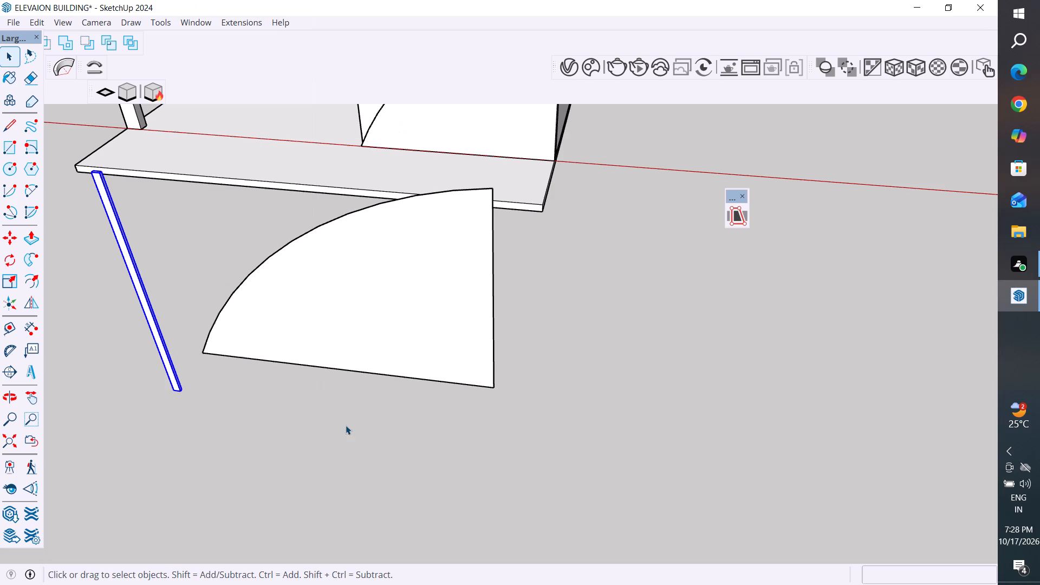
# Copy the slimmed post along the red axis toward the curved panel at about 5 1/4" spacing and array it 20x.
pyautogui.scroll(-6, 559, 370)
pyautogui.moveTo(549, 360); pyautogui.dragTo(642, 323, button='middle')
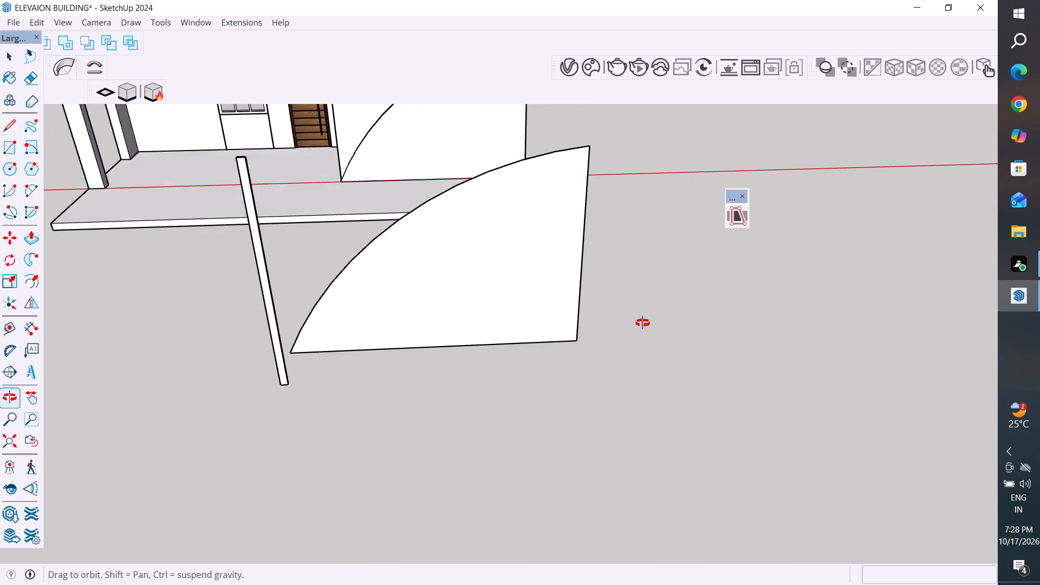
pyautogui.moveTo(642, 323); pyautogui.dragTo(657, 329, button='middle')
pyautogui.click(324, 377)
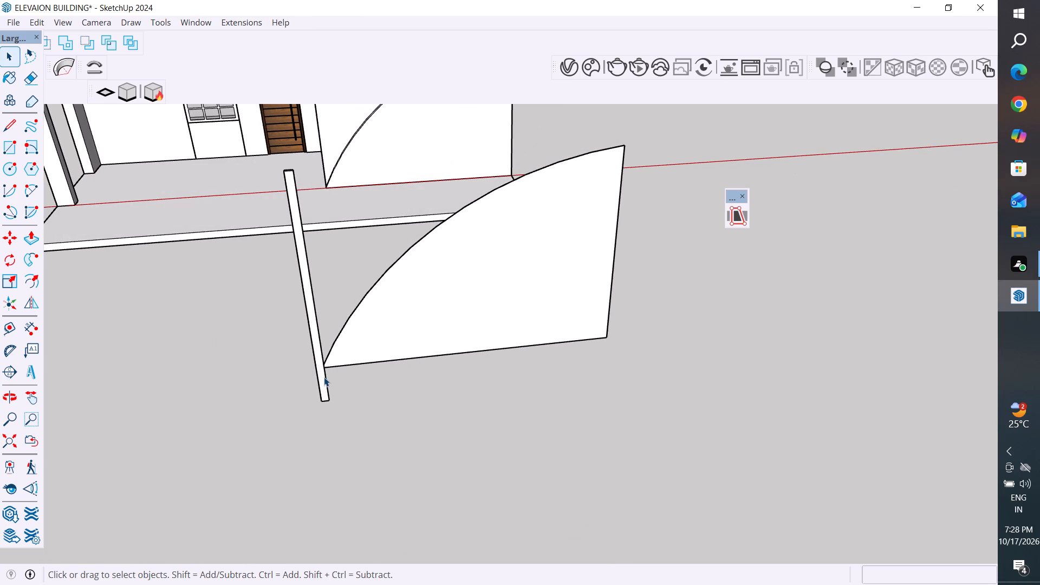
pyautogui.press('m')
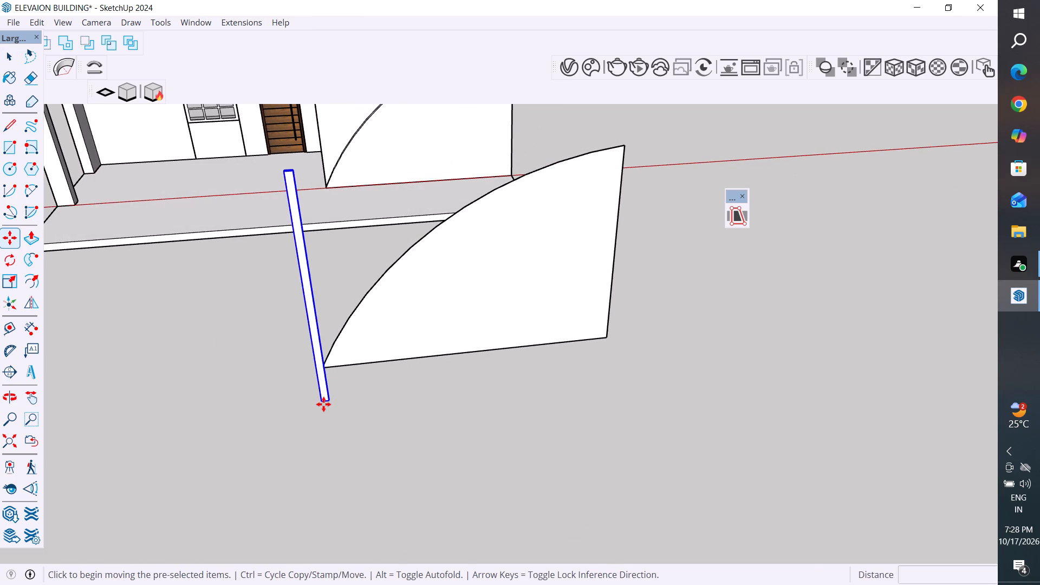
pyautogui.scroll(9, 327, 405)
pyautogui.click(318, 400)
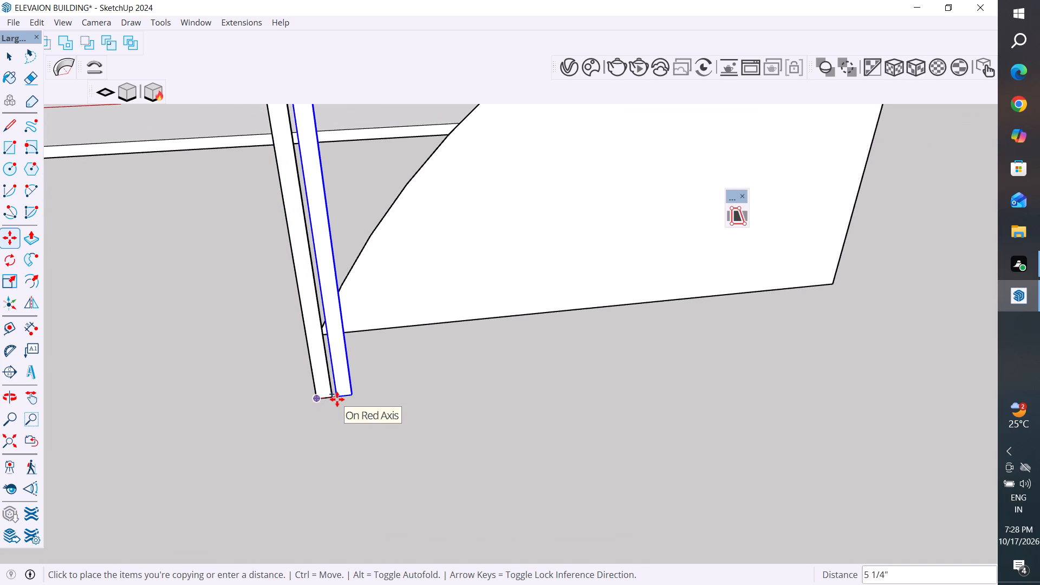
pyautogui.click(337, 399)
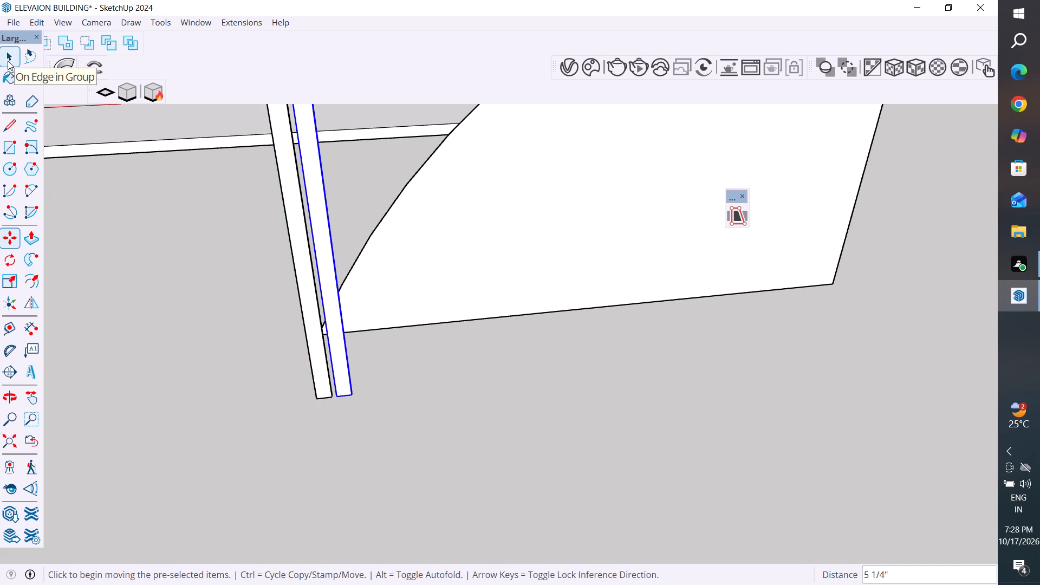
pyautogui.press('2')
pyautogui.write('0x')
pyautogui.press('Return')
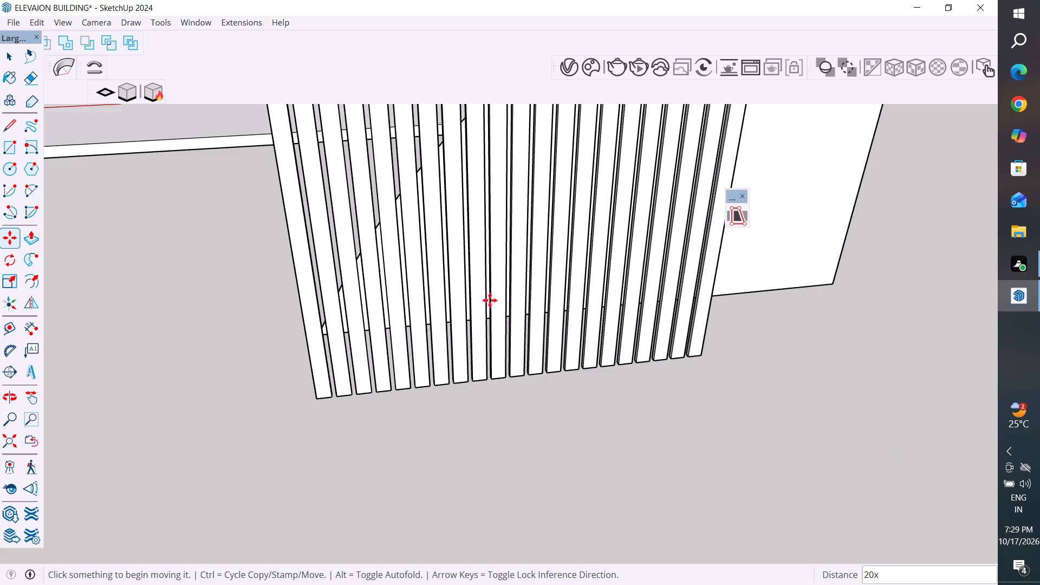
pyautogui.scroll(-5, 350, 255)
pyautogui.scroll(-4, 396, 302)
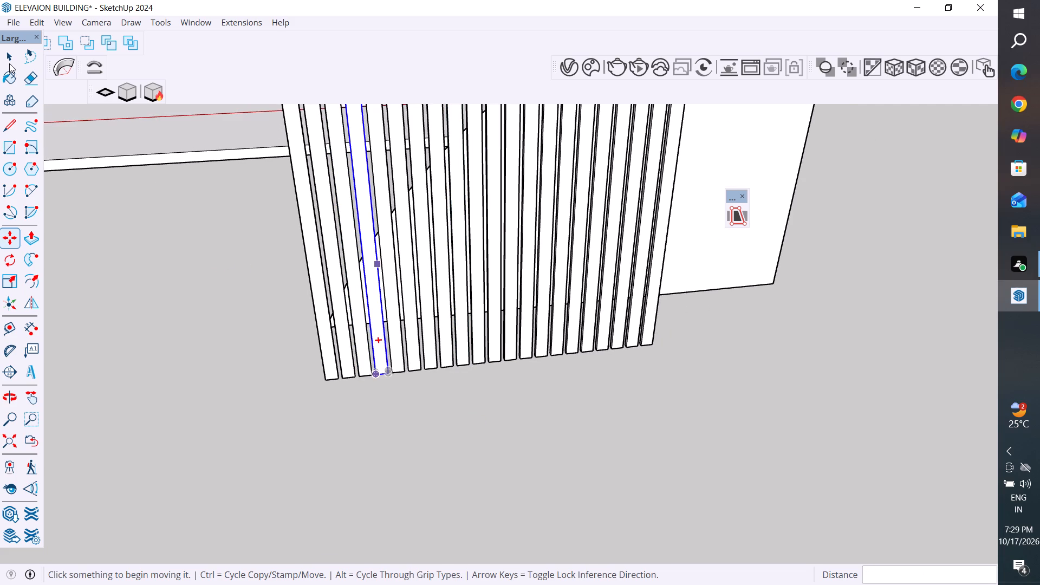
pyautogui.click(7, 55)
pyautogui.scroll(-5, 336, 430)
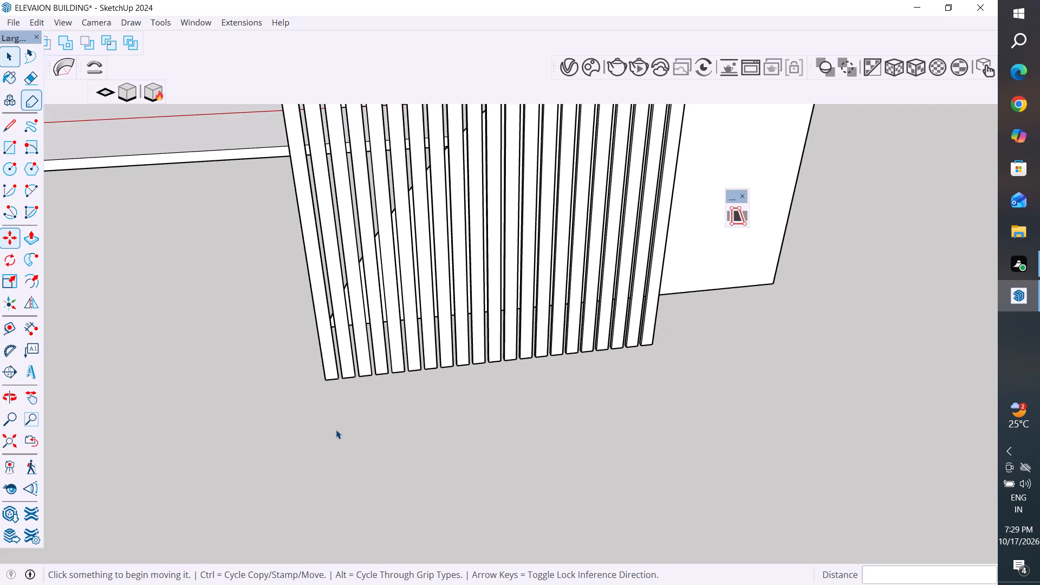
pyautogui.scroll(-1, 338, 428)
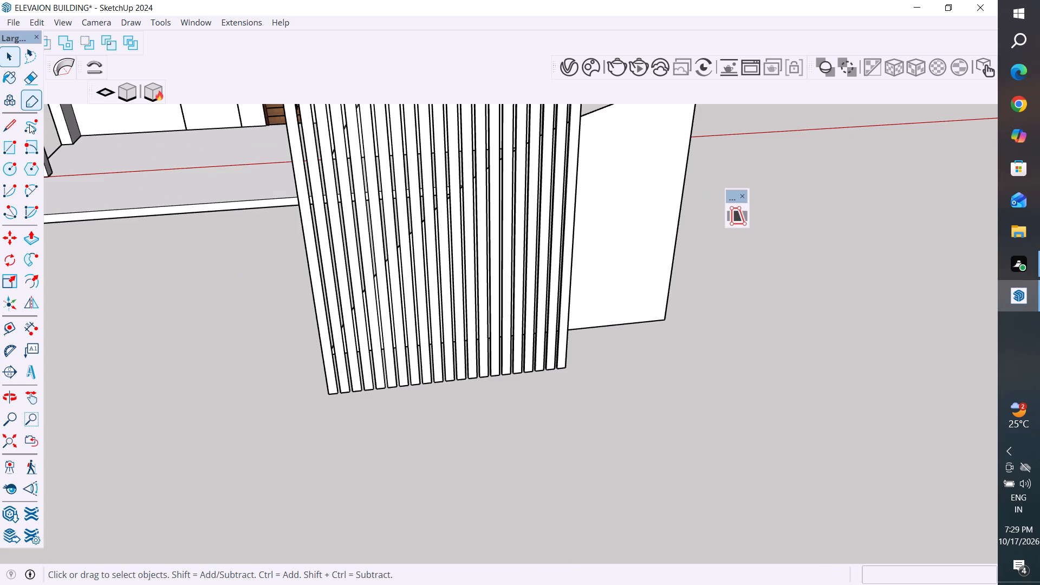
pyautogui.click(13, 54)
pyautogui.click(246, 434)
# Copy the row's end post about 5 9/16" further along the red axis and array it 20x to extend past the panel.
pyautogui.scroll(-4, 363, 438)
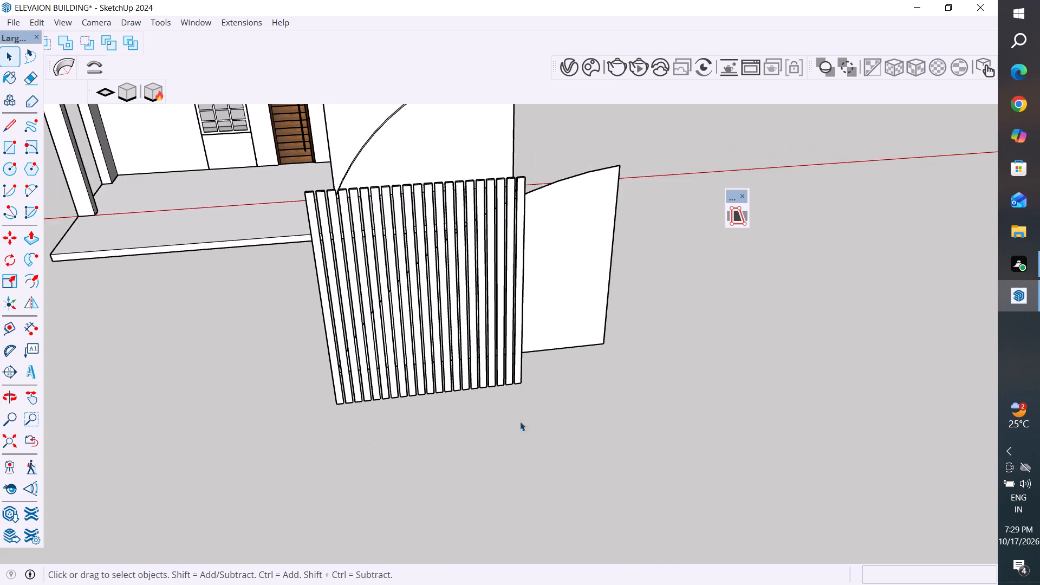
pyautogui.moveTo(591, 405); pyautogui.dragTo(391, 494, button='middle')
pyautogui.scroll(6, 426, 451)
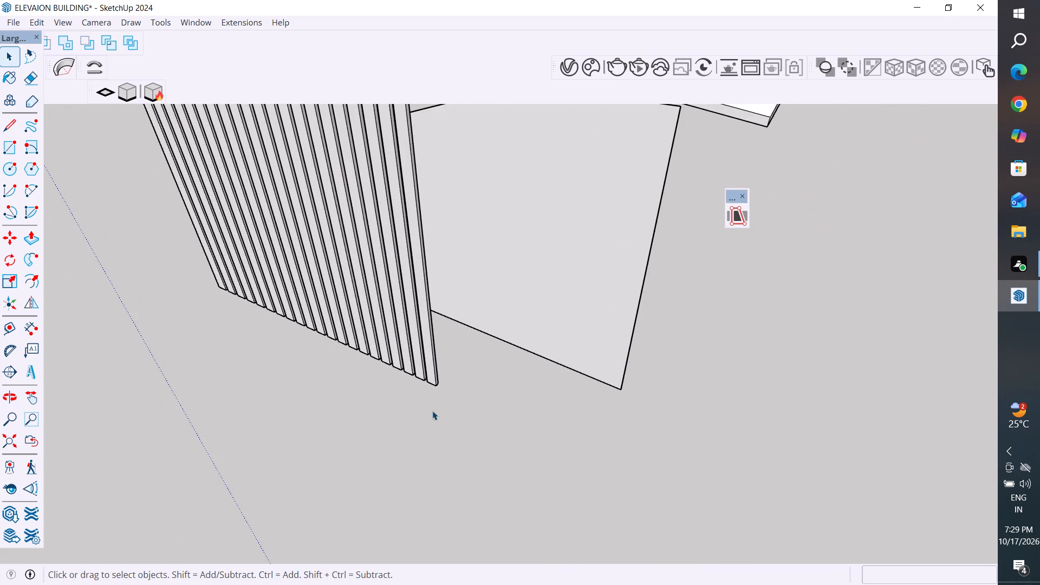
pyautogui.click(427, 380)
pyautogui.moveTo(460, 397); pyautogui.dragTo(646, 427, button='middle')
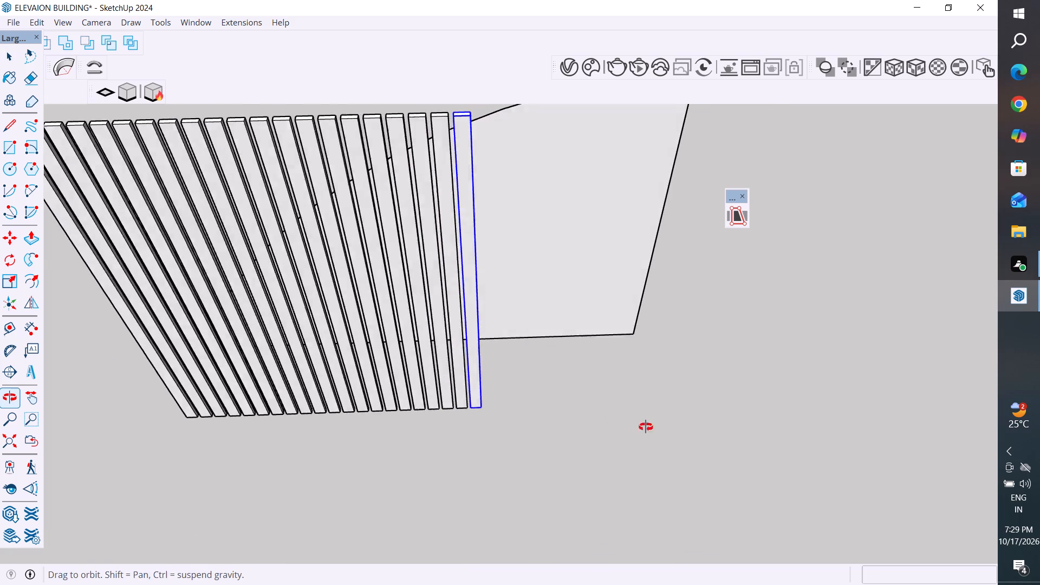
pyautogui.moveTo(646, 427); pyautogui.dragTo(649, 428, button='middle')
pyautogui.press('m')
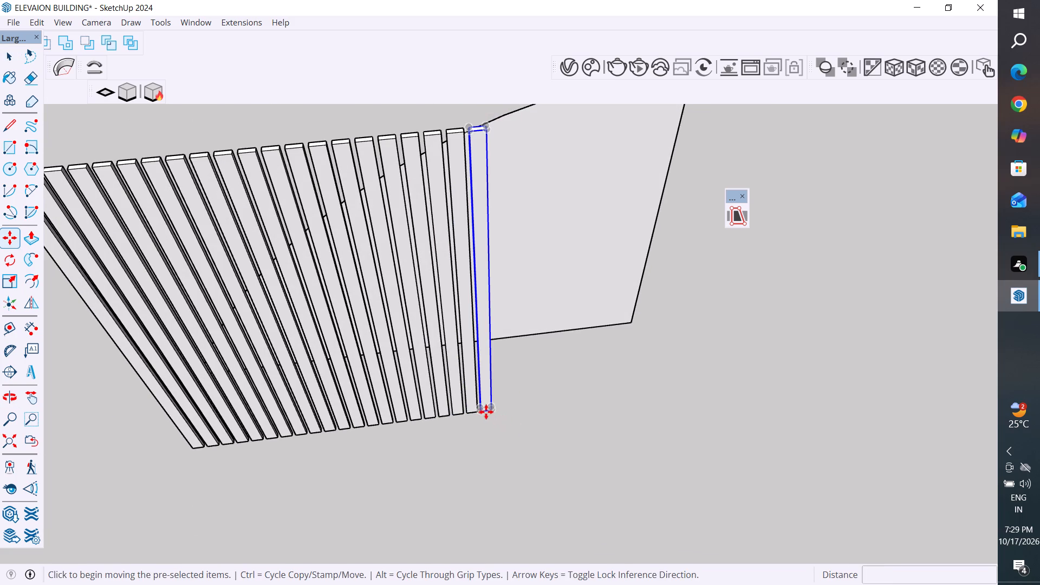
pyautogui.keyDown('ctrl'); pyautogui.click(482, 411); pyautogui.keyUp('ctrl')
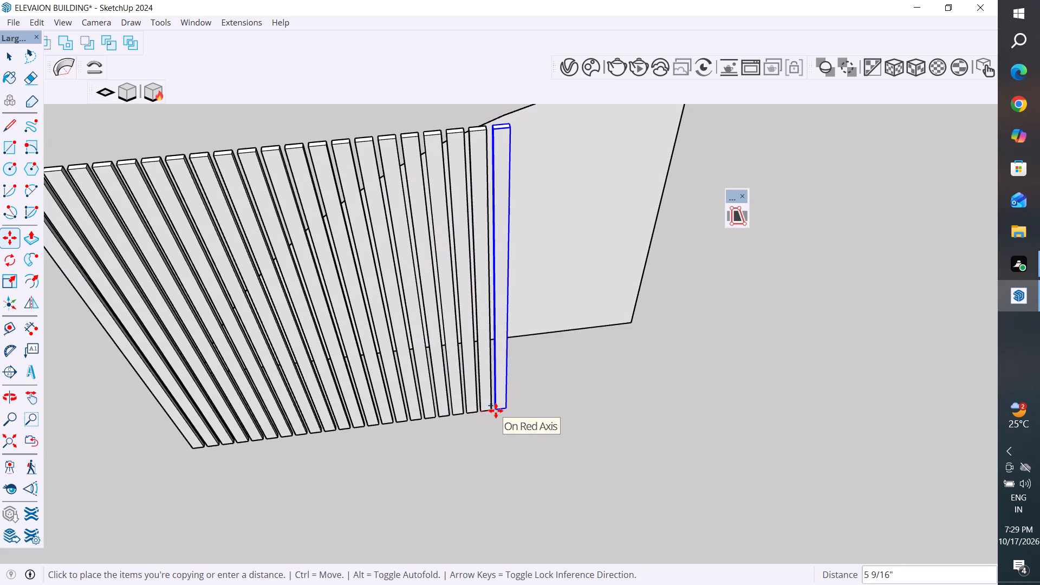
pyautogui.scroll(9, 496, 411)
pyautogui.click(496, 411)
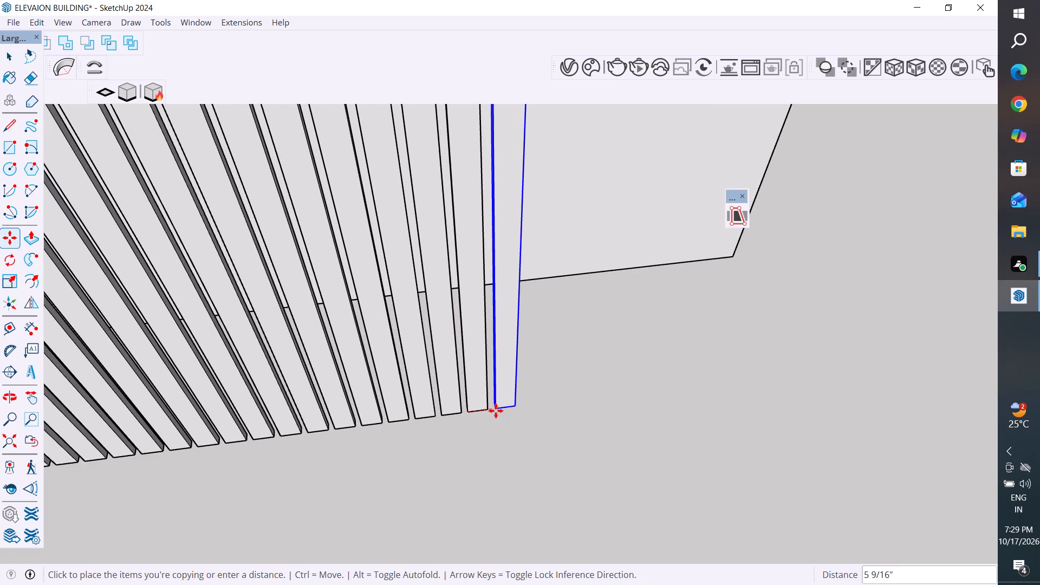
pyautogui.write('20x')
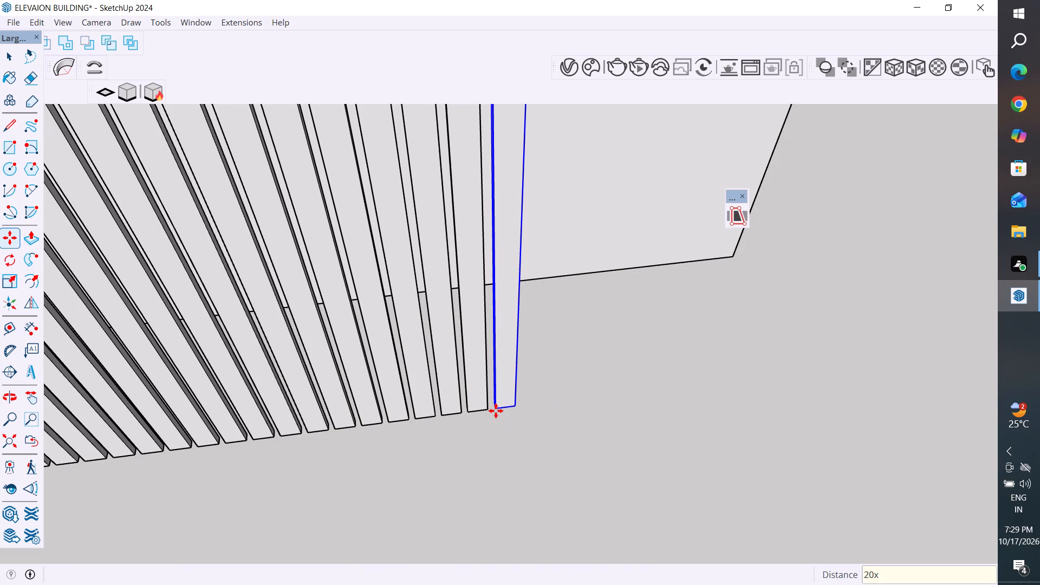
pyautogui.press('Return')
pyautogui.scroll(-8, 496, 411)
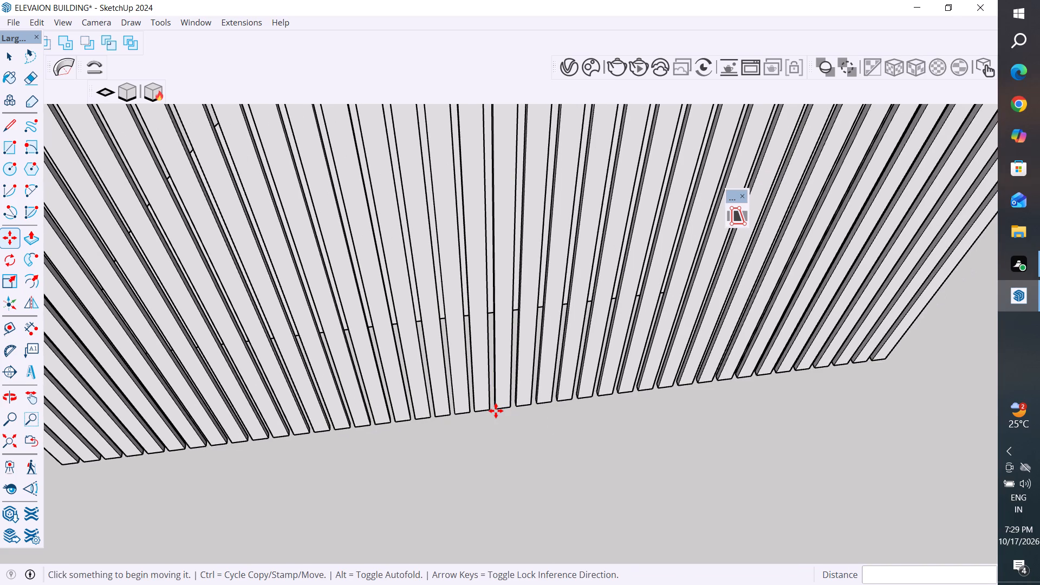
pyautogui.scroll(-9, 496, 411)
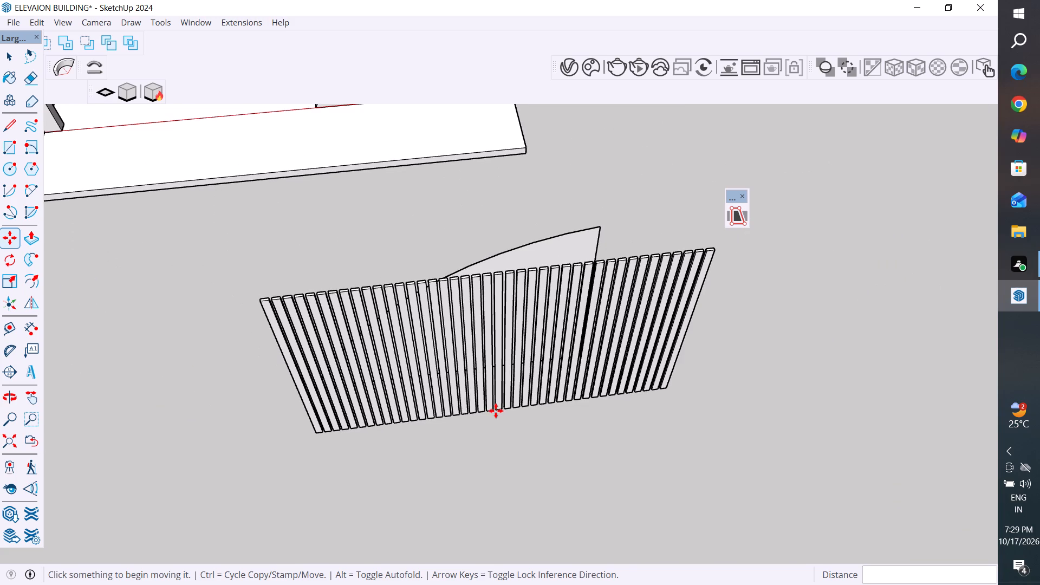
pyautogui.click(12, 58)
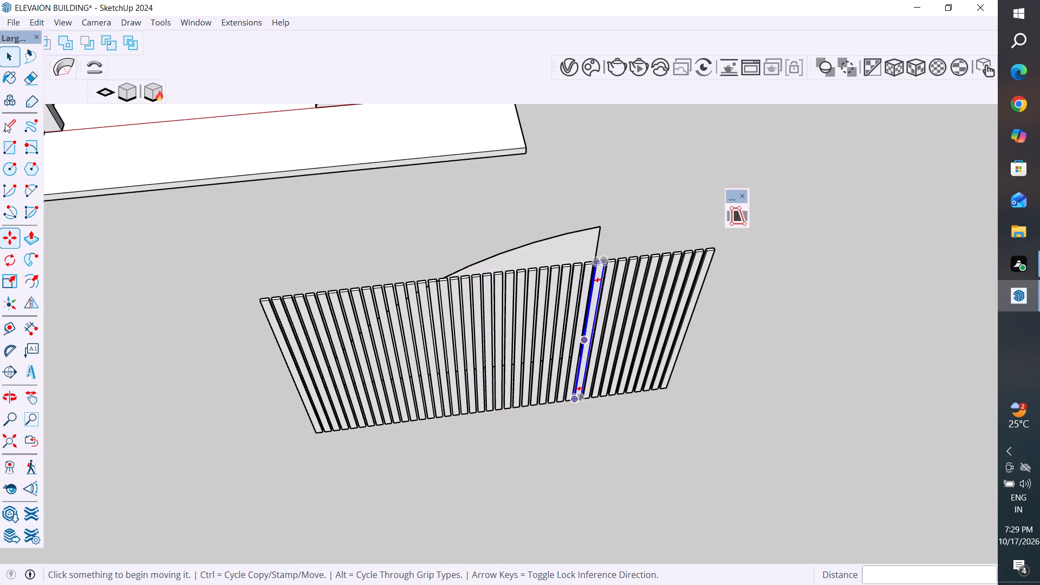
# Draw a reference line about 2' 6 3/4" long along the green axis from the separate panel's lower corner to the post row.
pyautogui.click(6, 126)
pyautogui.moveTo(795, 369); pyautogui.dragTo(422, 340, button='middle')
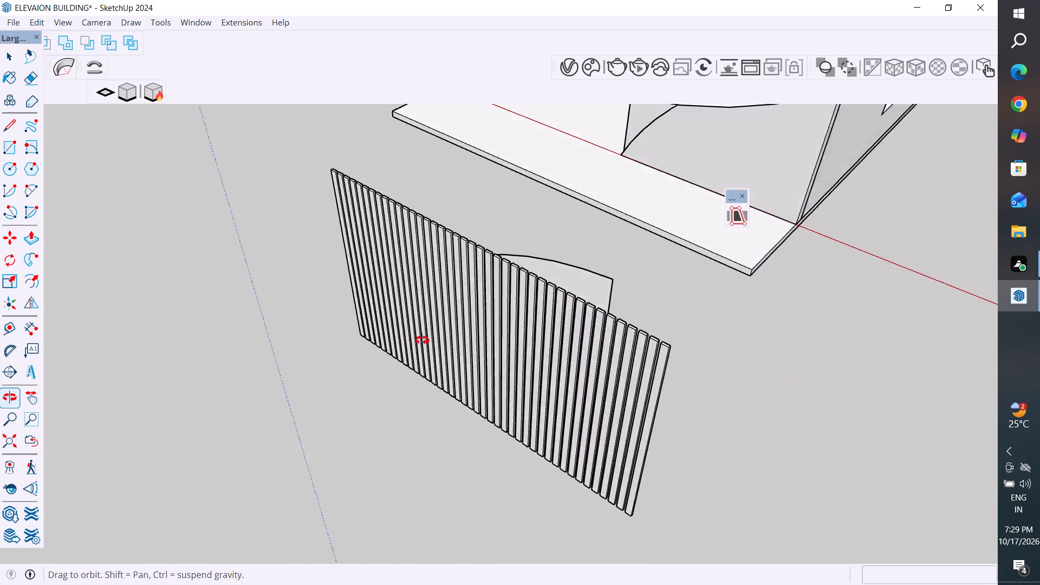
pyautogui.moveTo(422, 340); pyautogui.dragTo(239, 384, button='middle')
pyautogui.scroll(8, 498, 477)
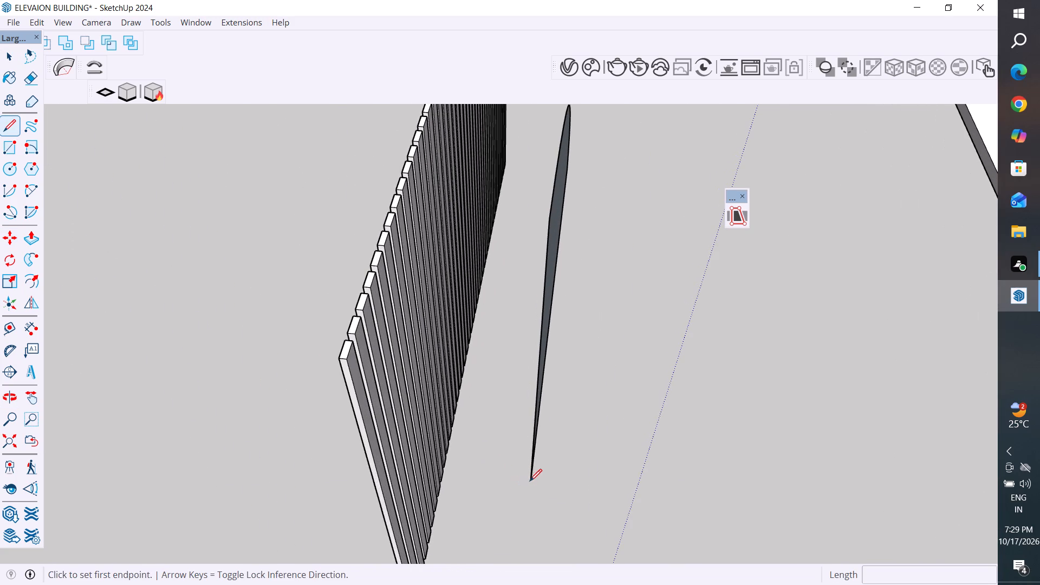
pyautogui.click(534, 479)
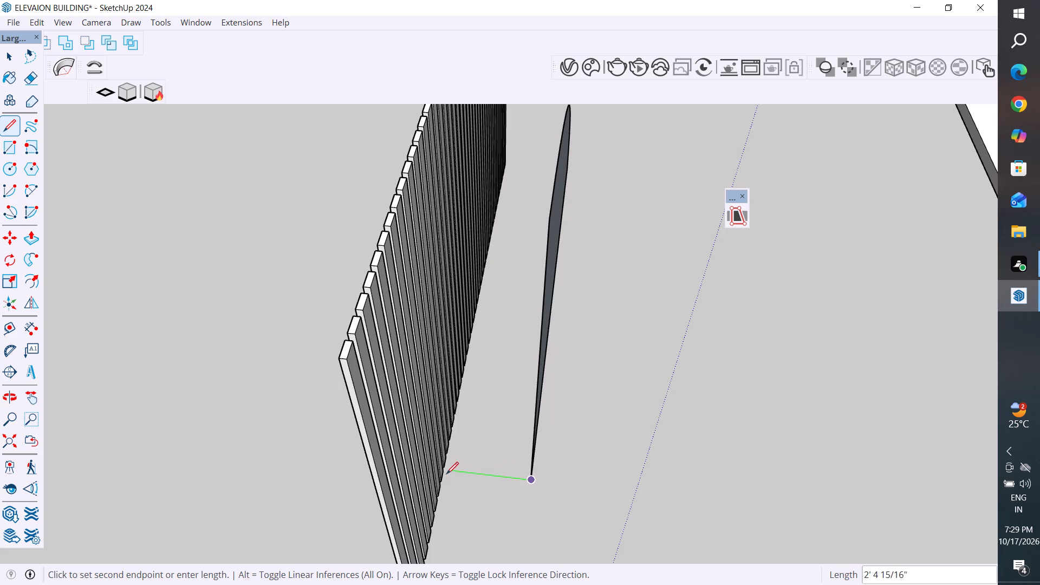
pyautogui.scroll(1, 439, 474)
pyautogui.moveTo(439, 474); pyautogui.dragTo(421, 313, button='middle')
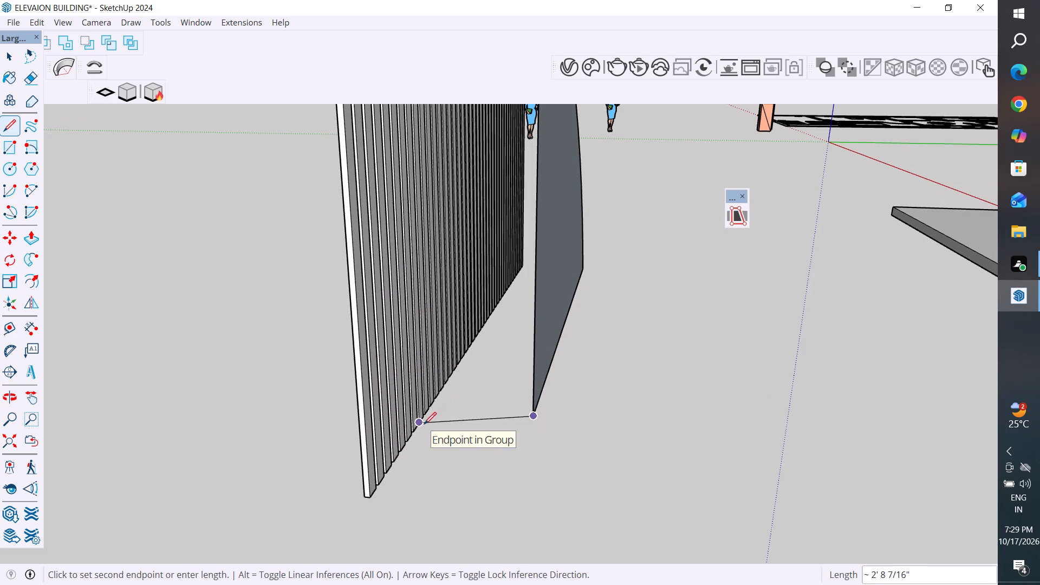
pyautogui.scroll(10, 428, 419)
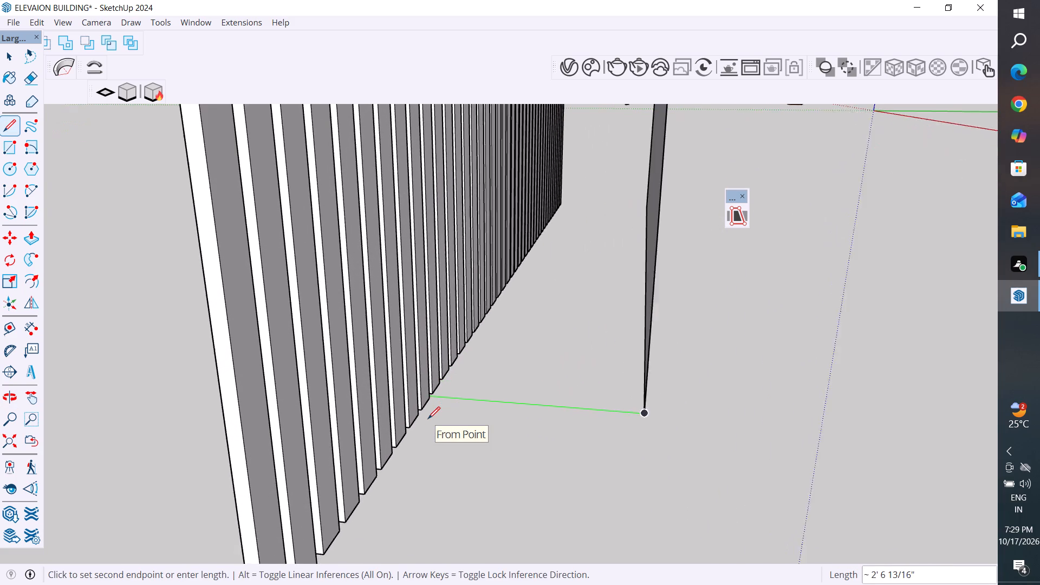
pyautogui.click(433, 393)
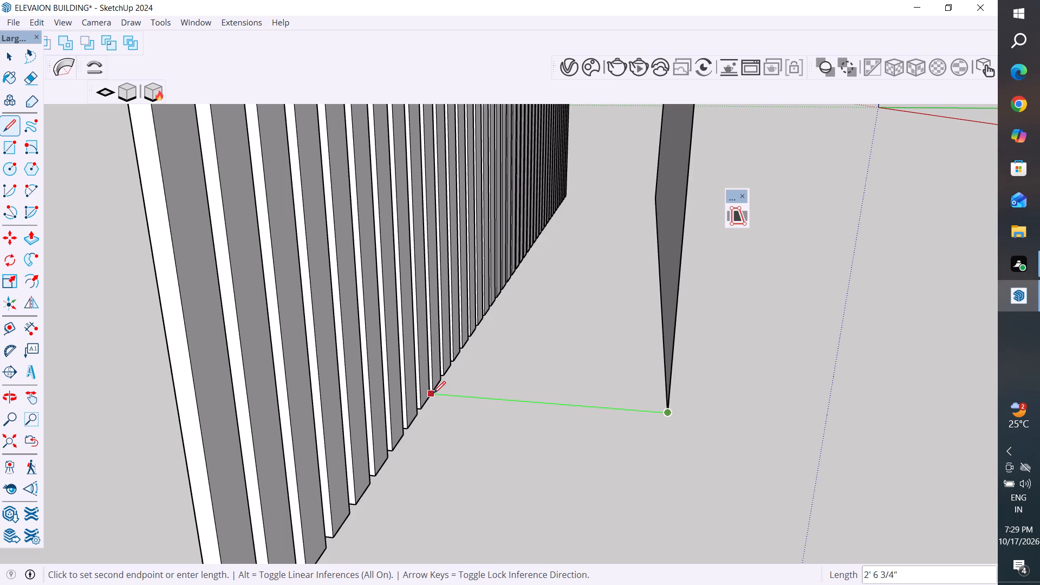
pyautogui.click(17, 58)
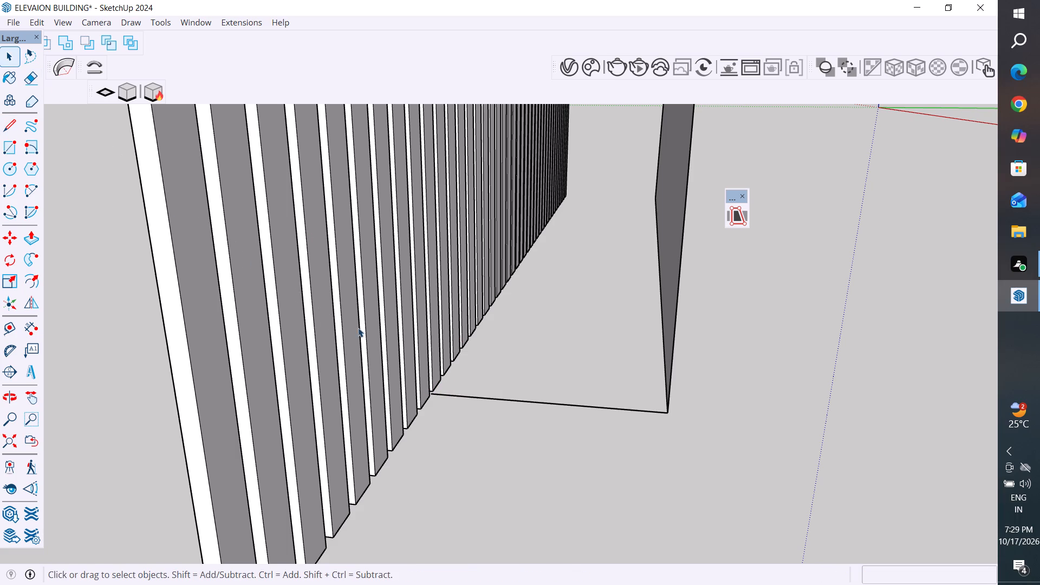
# Delete the posts that extend past the reference line at the pointed end of the curved panel.
pyautogui.scroll(-4, 461, 405)
pyautogui.moveTo(497, 435); pyautogui.dragTo(388, 456, button='middle')
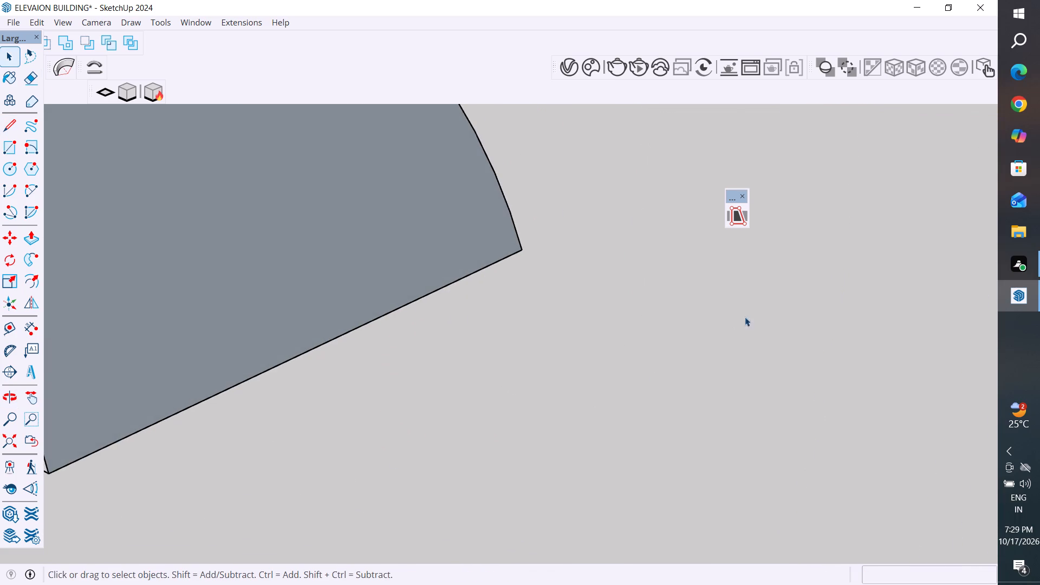
pyautogui.scroll(-6, 751, 314)
pyautogui.click(307, 375)
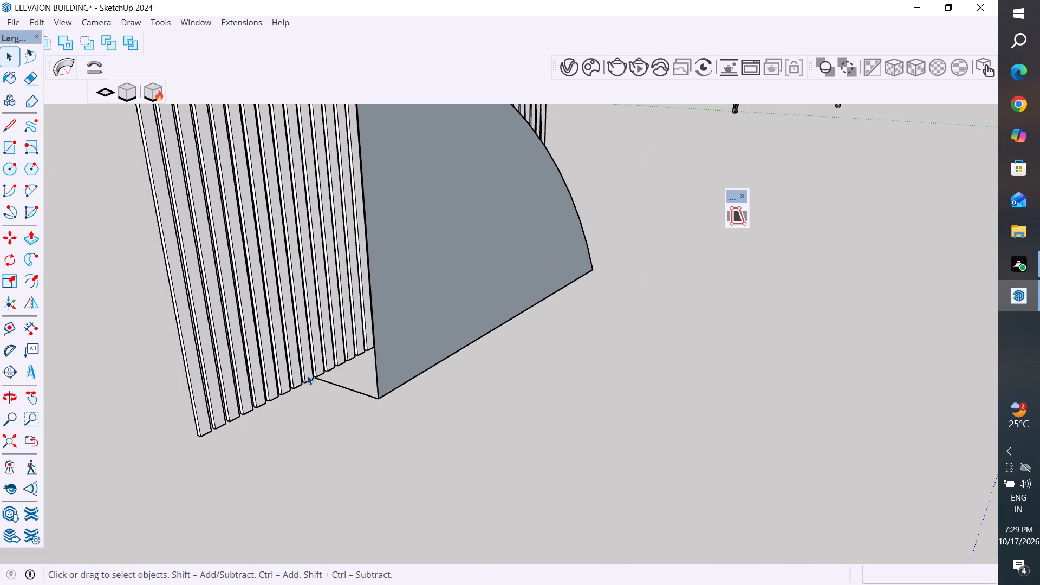
pyautogui.press('Delete')
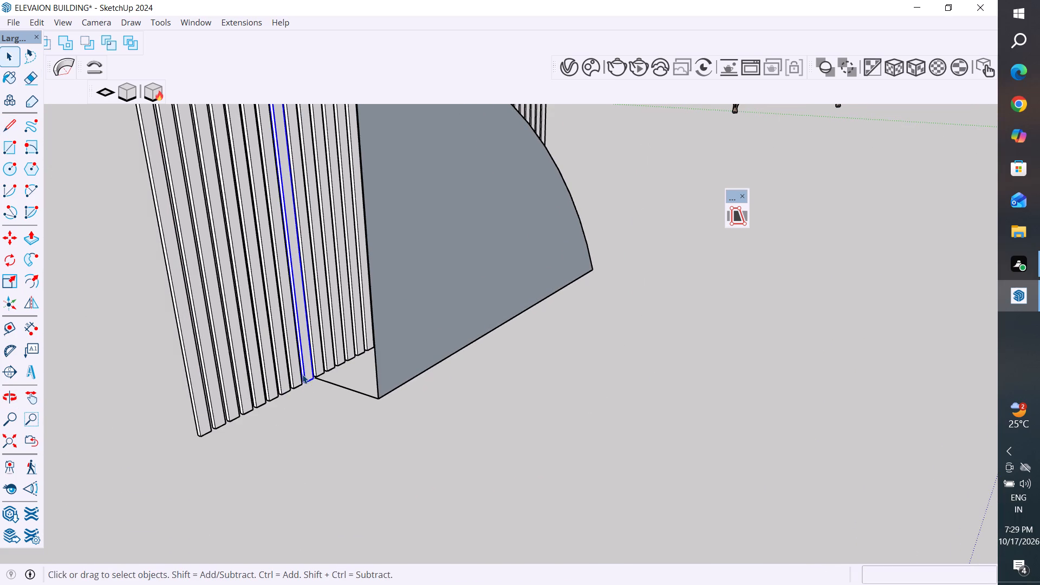
pyautogui.moveTo(317, 426); pyautogui.dragTo(297, 438, button='middle')
pyautogui.moveTo(294, 374); pyautogui.dragTo(171, 465)
pyautogui.press('Delete')
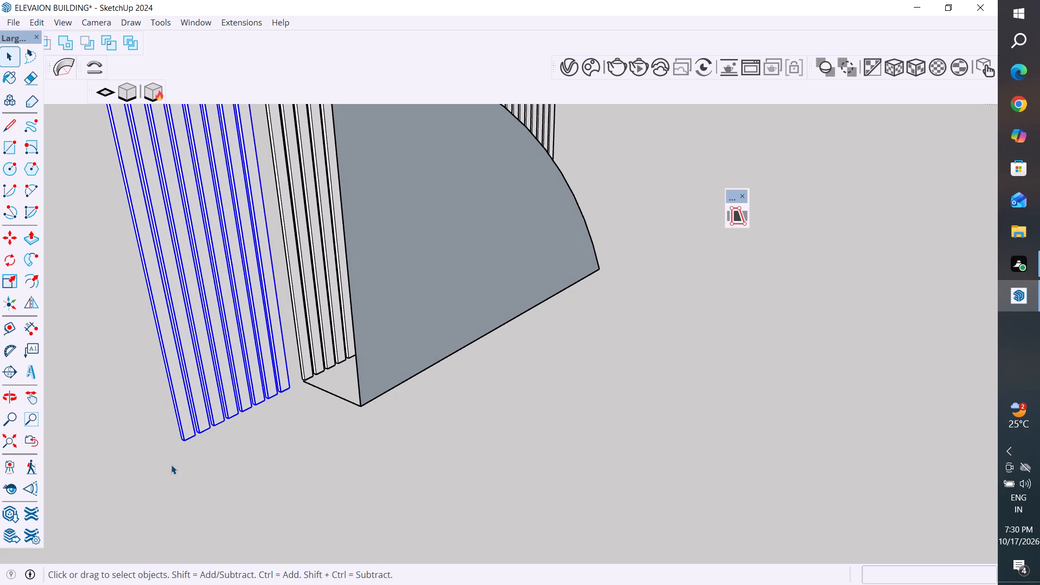
# Delete the reference line between the panel's lower corner and the post row.
pyautogui.click(332, 396)
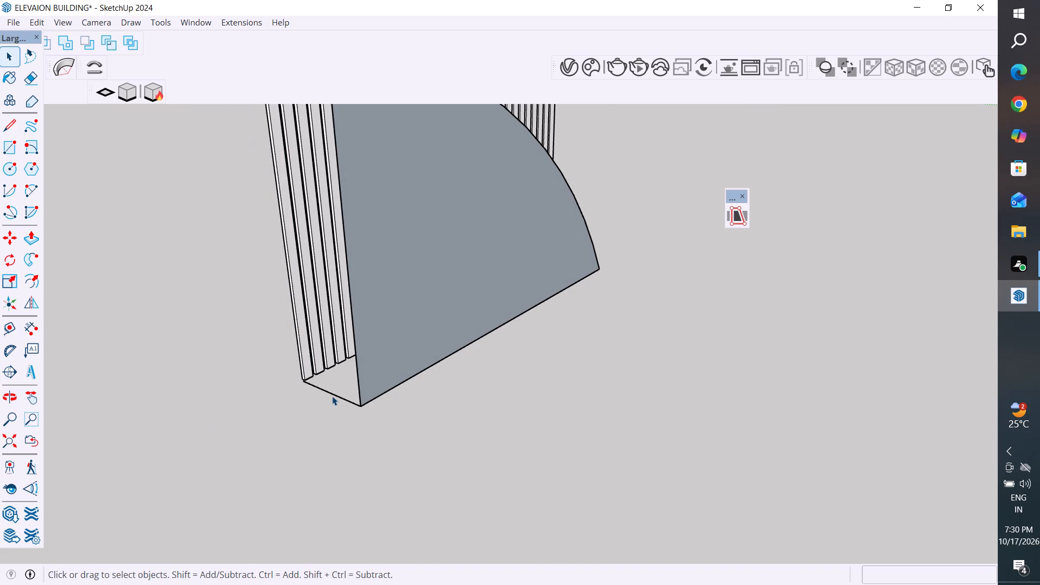
pyautogui.press('Delete')
# Select the whole remaining row of posts and combine it into one group.
pyautogui.moveTo(310, 412); pyautogui.dragTo(449, 423, button='middle')
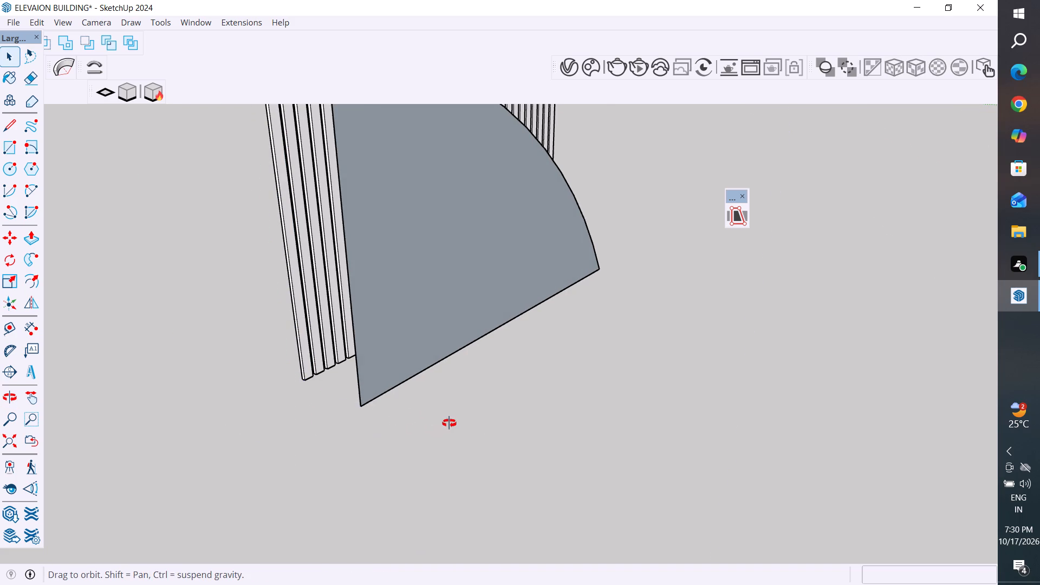
pyautogui.moveTo(449, 423); pyautogui.dragTo(477, 425, button='middle')
pyautogui.scroll(-6, 485, 461)
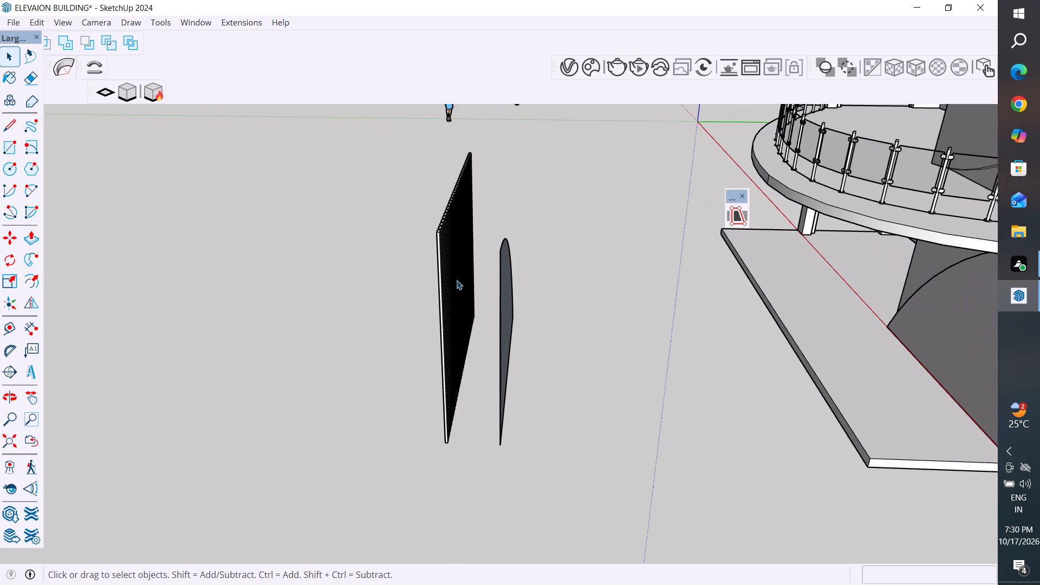
pyautogui.moveTo(457, 280); pyautogui.dragTo(487, 269, button='middle')
pyautogui.moveTo(478, 152); pyautogui.dragTo(446, 300)
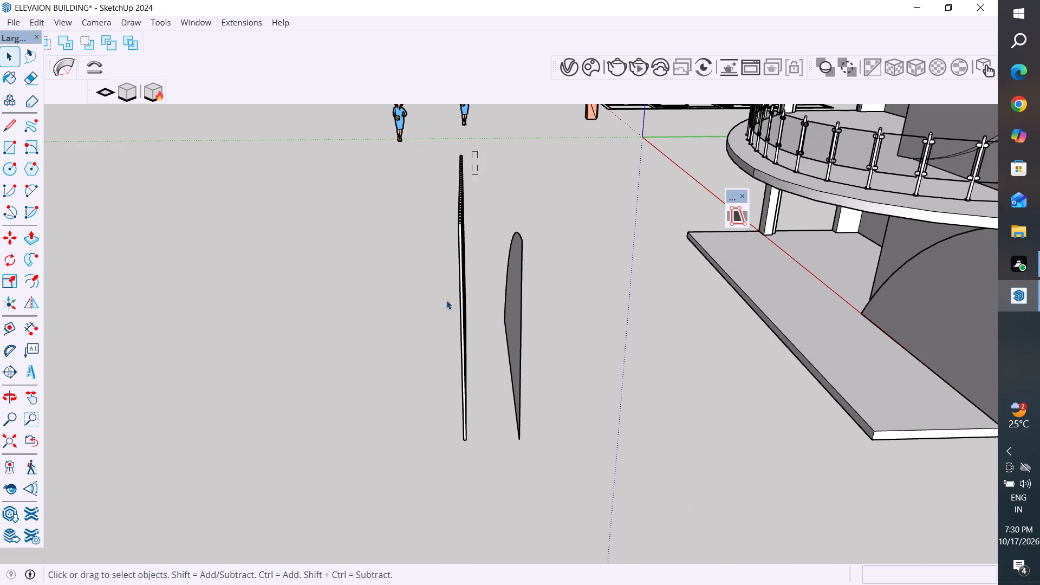
pyautogui.moveTo(446, 300); pyautogui.dragTo(426, 475)
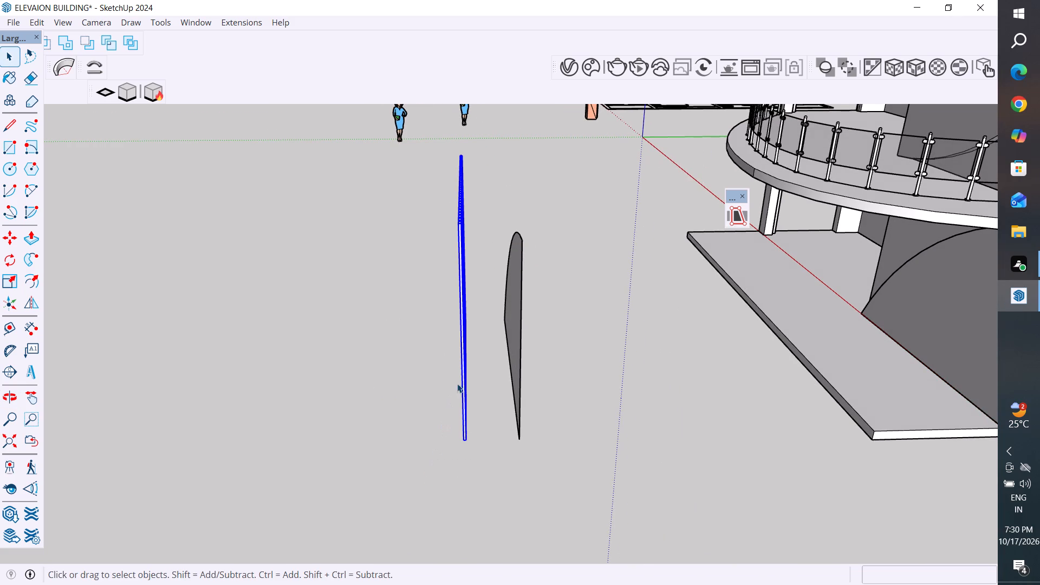
pyautogui.rightClick(465, 383)
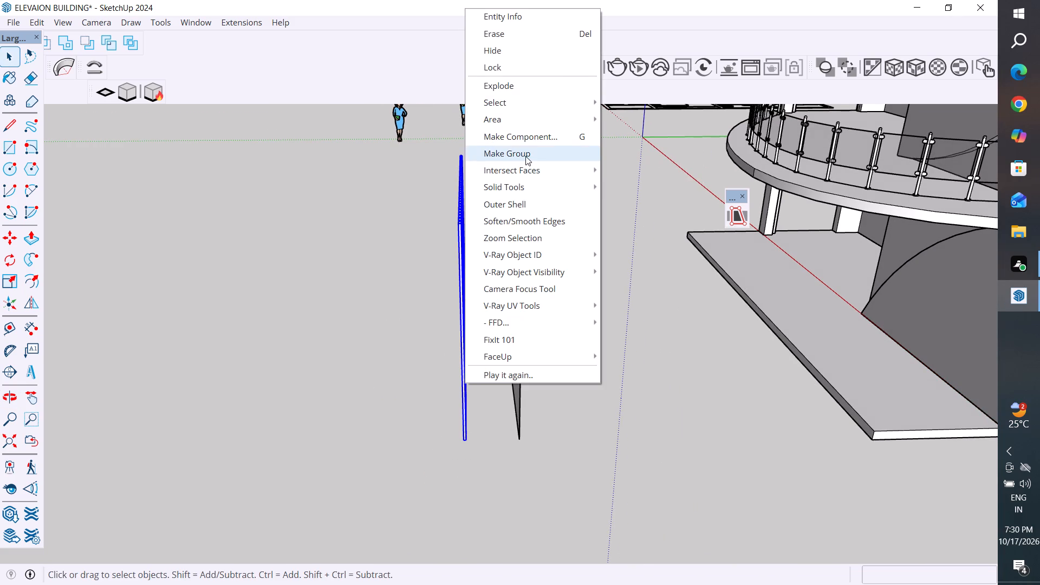
pyautogui.click(525, 156)
# Trim the grouped posts to the curved outline using the separate panel's face as the trimming face, and clear the selection.
pyautogui.scroll(-4, 391, 454)
pyautogui.moveTo(401, 463); pyautogui.dragTo(526, 493, button='middle')
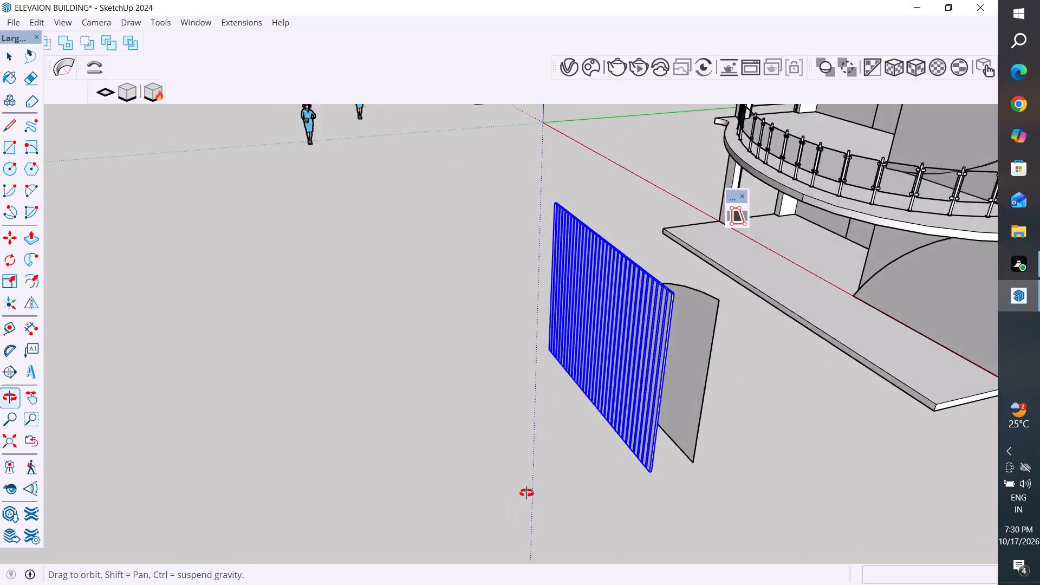
pyautogui.moveTo(526, 493); pyautogui.dragTo(772, 548, button='middle')
pyautogui.scroll(-6, 344, 412)
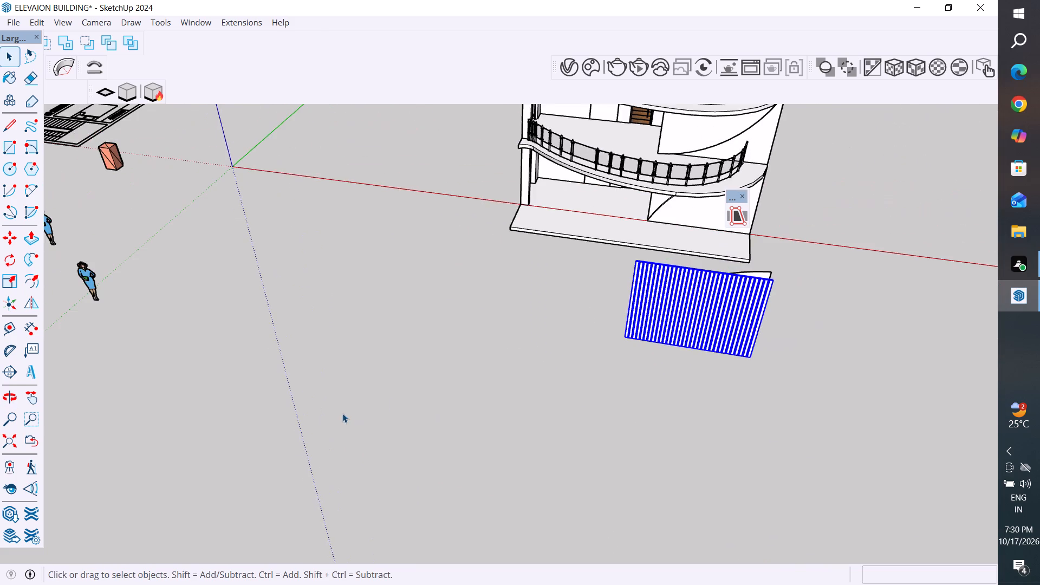
pyautogui.moveTo(589, 346); pyautogui.dragTo(832, 426, button='middle')
pyautogui.scroll(5, 811, 158)
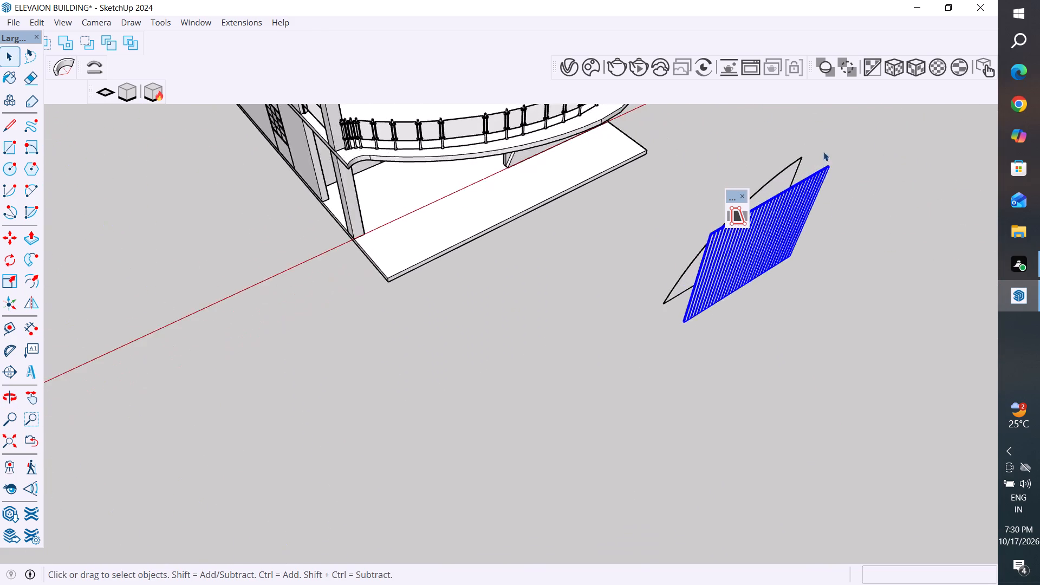
pyautogui.scroll(7, 823, 152)
pyautogui.moveTo(739, 311); pyautogui.dragTo(853, 290, button='middle')
pyautogui.click(734, 212)
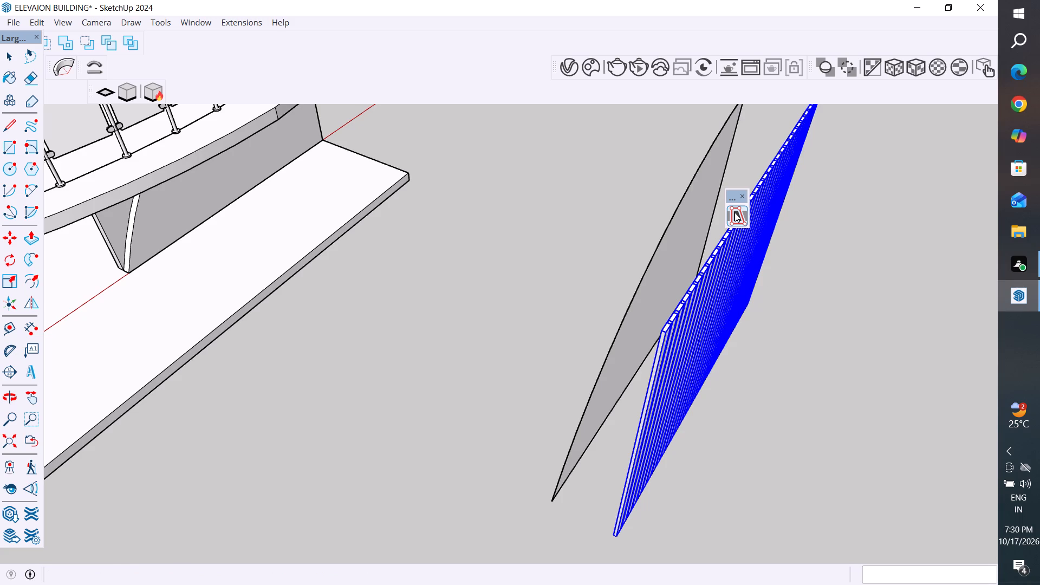
pyautogui.click(669, 222)
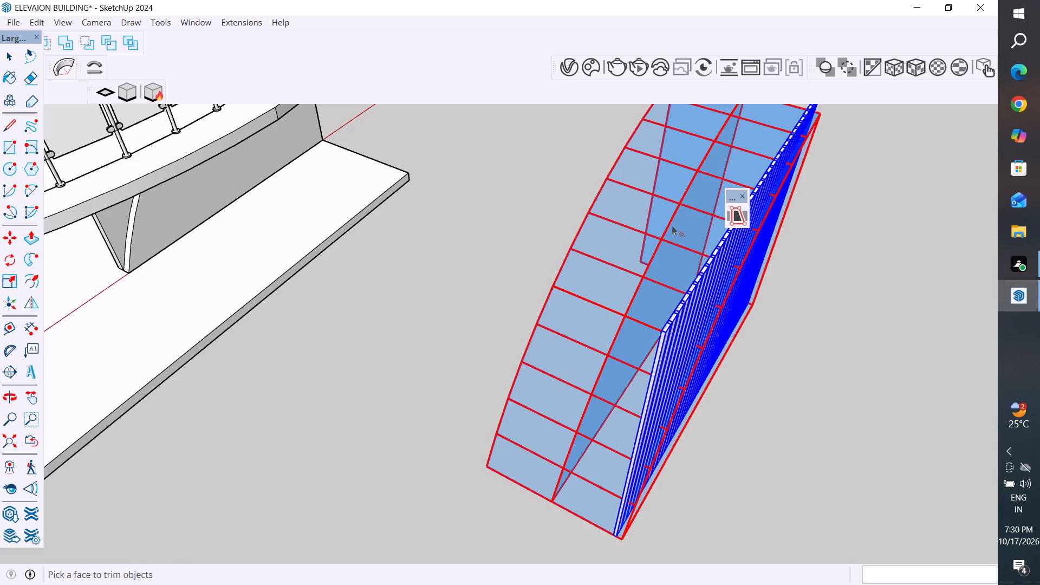
pyautogui.press('Return')
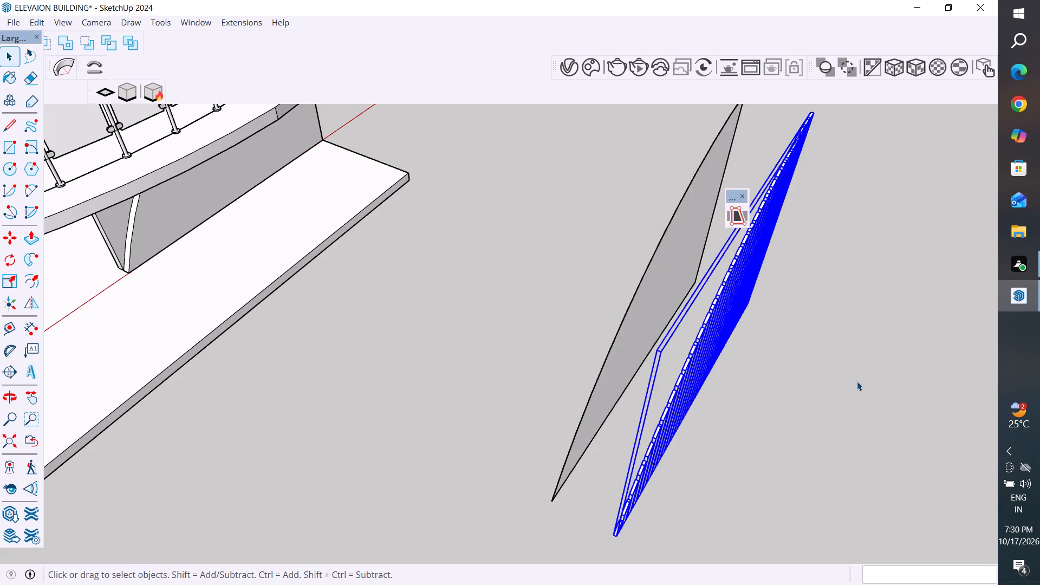
pyautogui.moveTo(857, 381); pyautogui.dragTo(495, 308, button='middle')
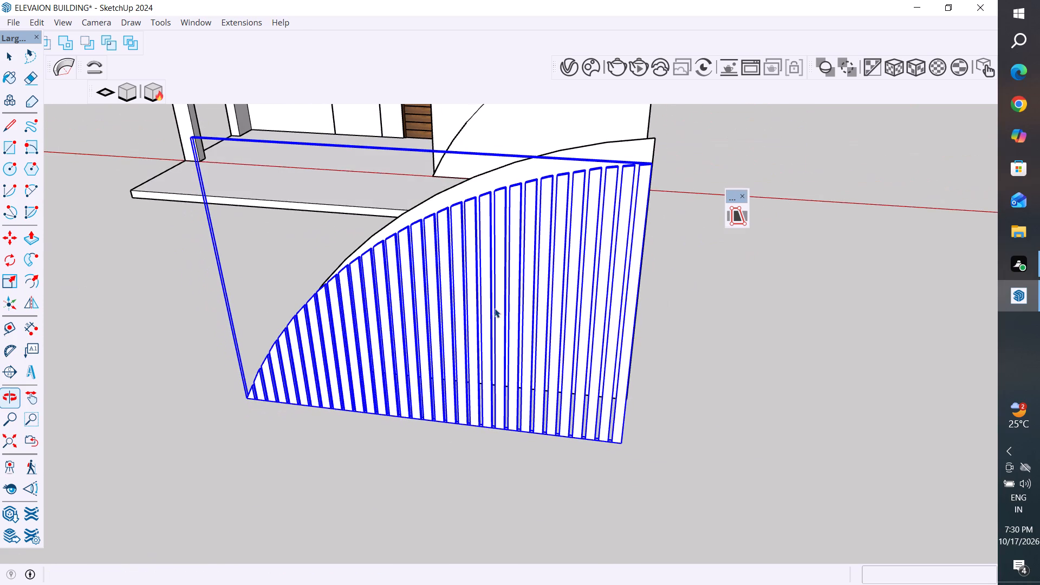
pyautogui.click(11, 48)
pyautogui.click(99, 250)
# Examine the trimmed posts and separate panel against the building's ground-floor curved panel.
pyautogui.scroll(-2, 202, 357)
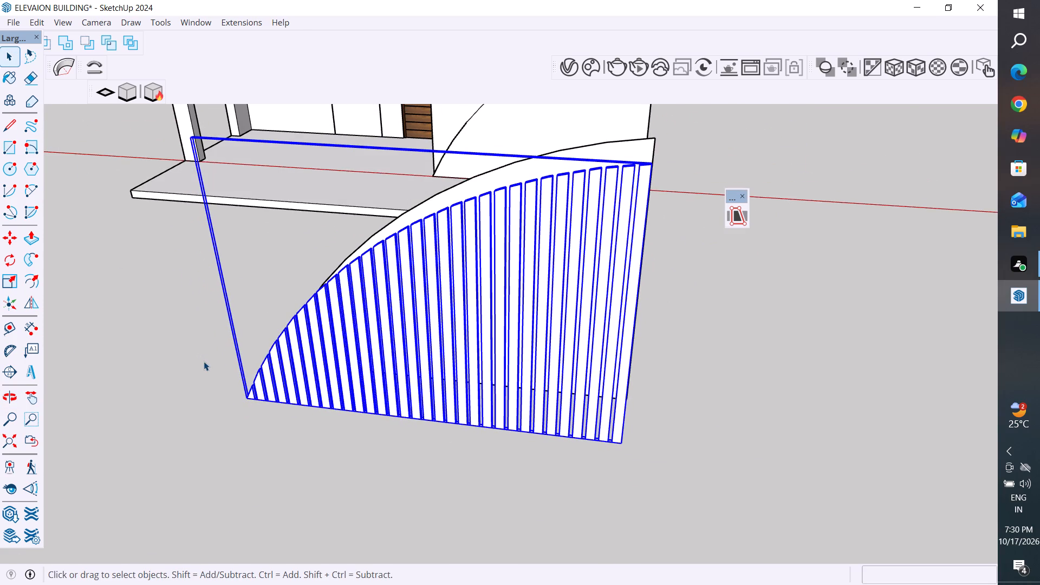
pyautogui.scroll(-2, 204, 361)
pyautogui.moveTo(258, 403); pyautogui.dragTo(525, 407, button='middle')
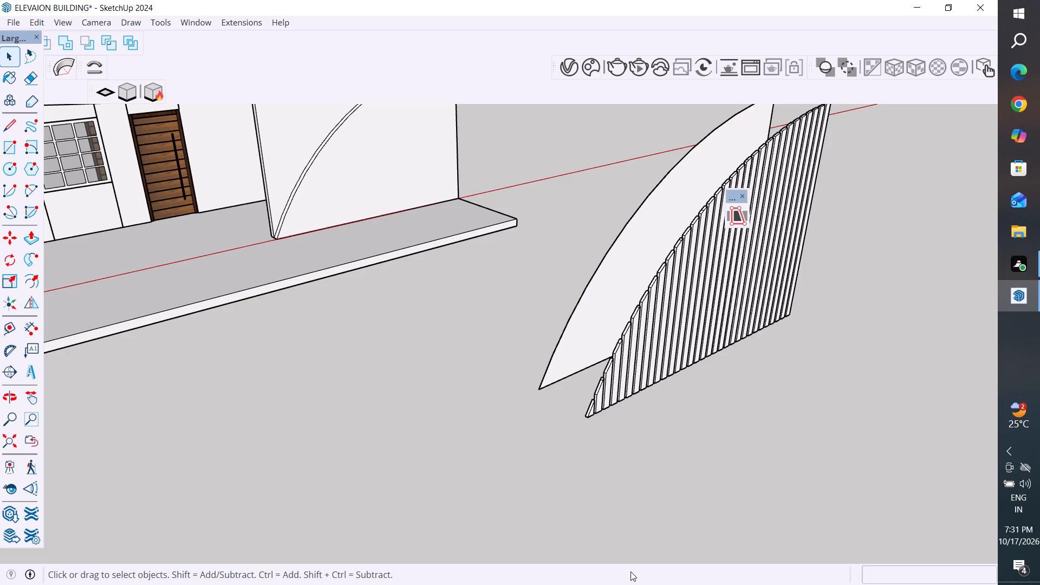
pyautogui.scroll(-5, 629, 456)
pyautogui.moveTo(628, 416); pyautogui.dragTo(620, 441, button='middle')
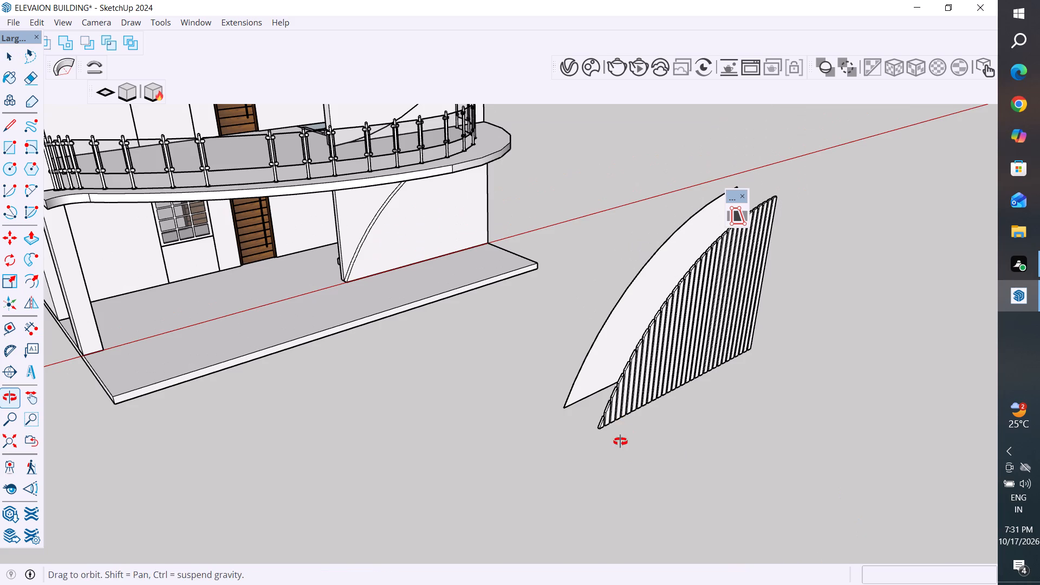
pyautogui.moveTo(620, 441); pyautogui.dragTo(614, 447, button='middle')
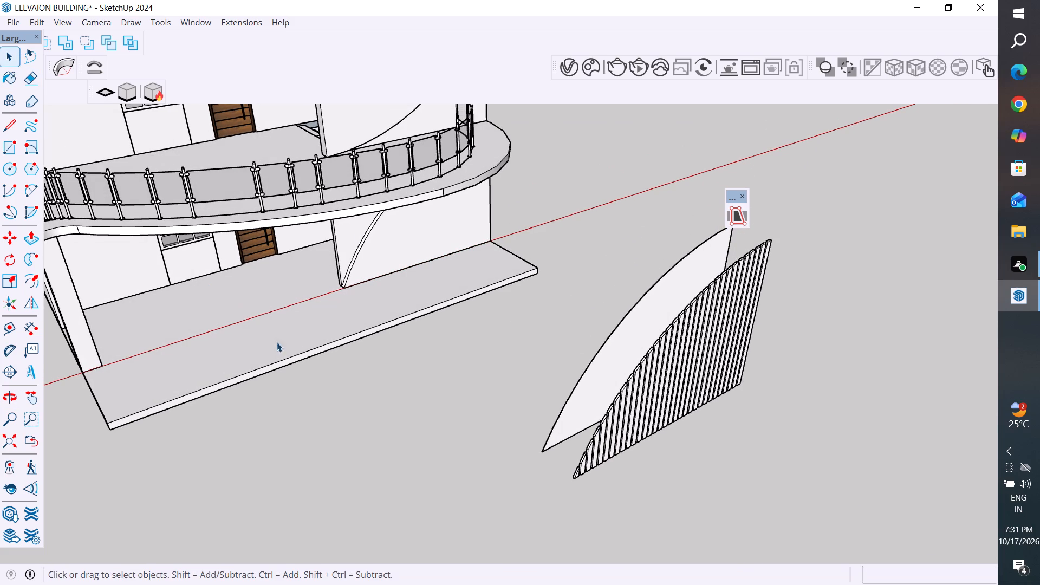
pyautogui.click(282, 345)
pyautogui.click(326, 394)
pyautogui.scroll(-5, 461, 434)
pyautogui.moveTo(812, 478); pyautogui.dragTo(774, 450, button='middle')
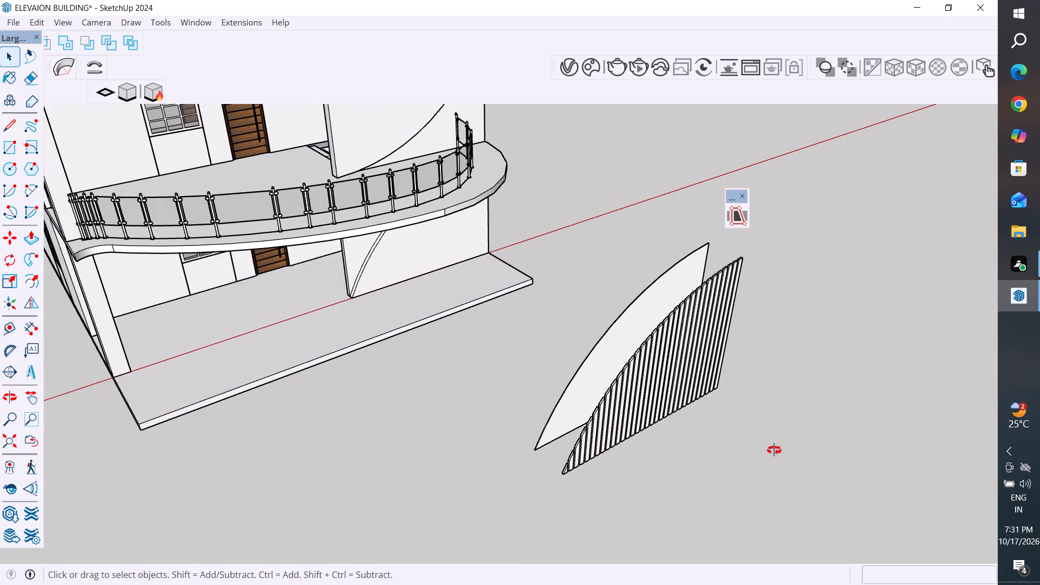
pyautogui.moveTo(774, 450); pyautogui.dragTo(720, 428, button='middle')
pyautogui.moveTo(463, 367); pyautogui.dragTo(472, 364, button='middle')
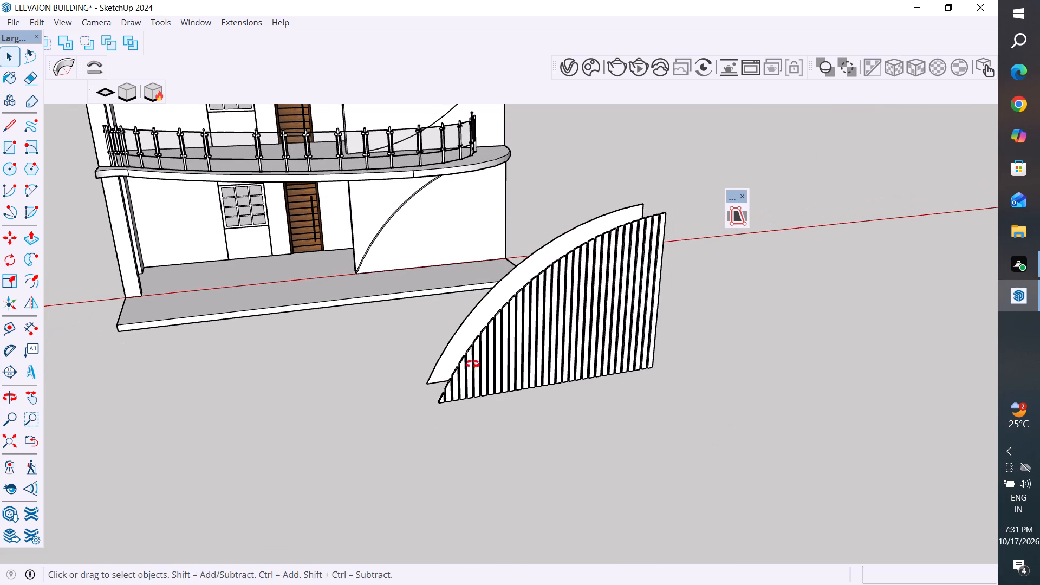
pyautogui.moveTo(472, 364); pyautogui.dragTo(548, 357, button='middle')
# Move the trimmed post group onto the building's ground-floor curved panel, aligning its lower outer corner with the wall's base corner.
pyautogui.click(617, 322)
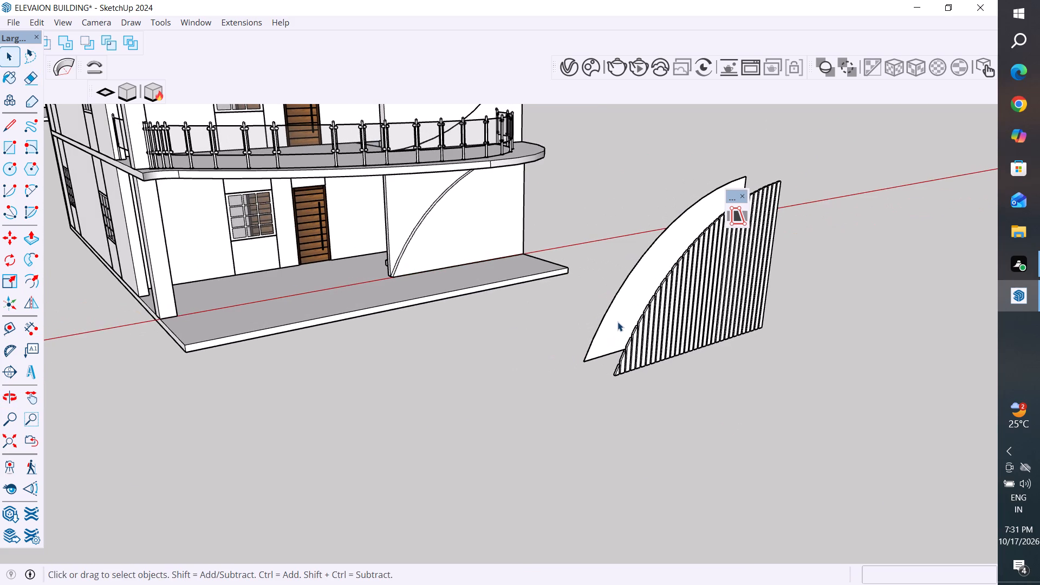
pyautogui.click(694, 314)
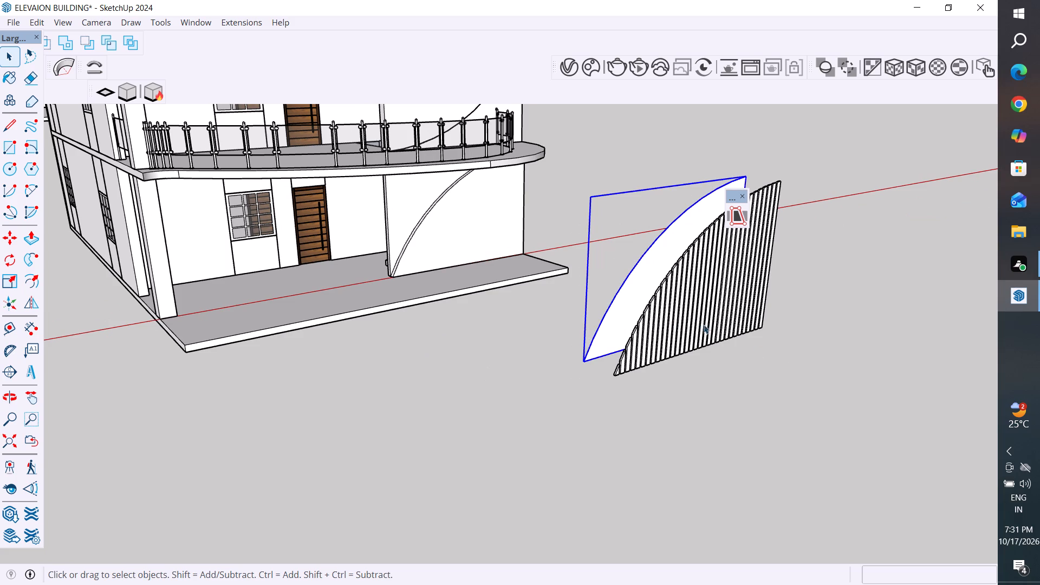
pyautogui.moveTo(850, 365); pyautogui.dragTo(620, 425, button='middle')
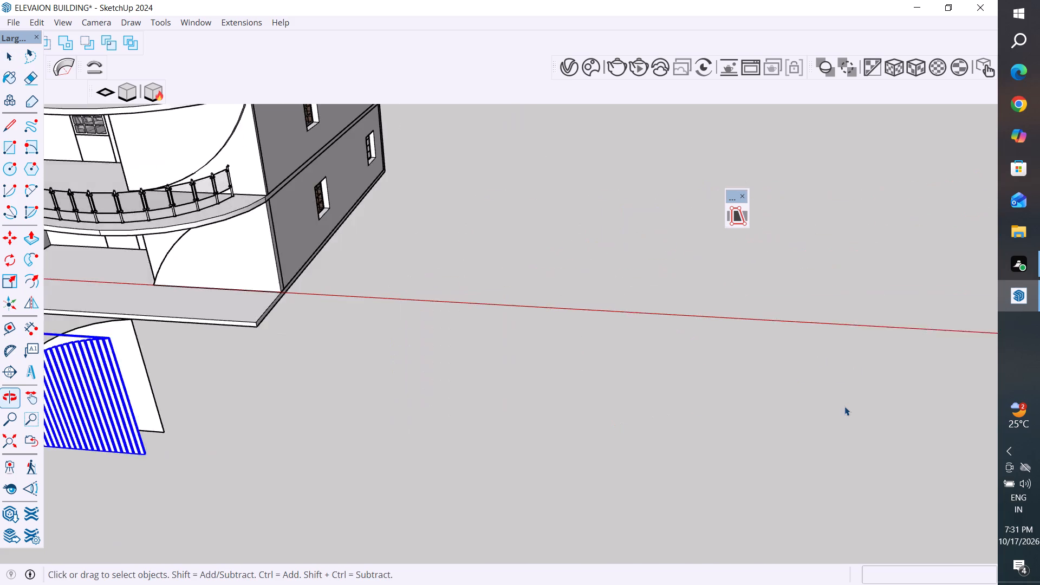
pyautogui.scroll(-6, 845, 412)
pyautogui.moveTo(893, 376); pyautogui.dragTo(780, 391, button='middle')
pyautogui.scroll(4, 239, 405)
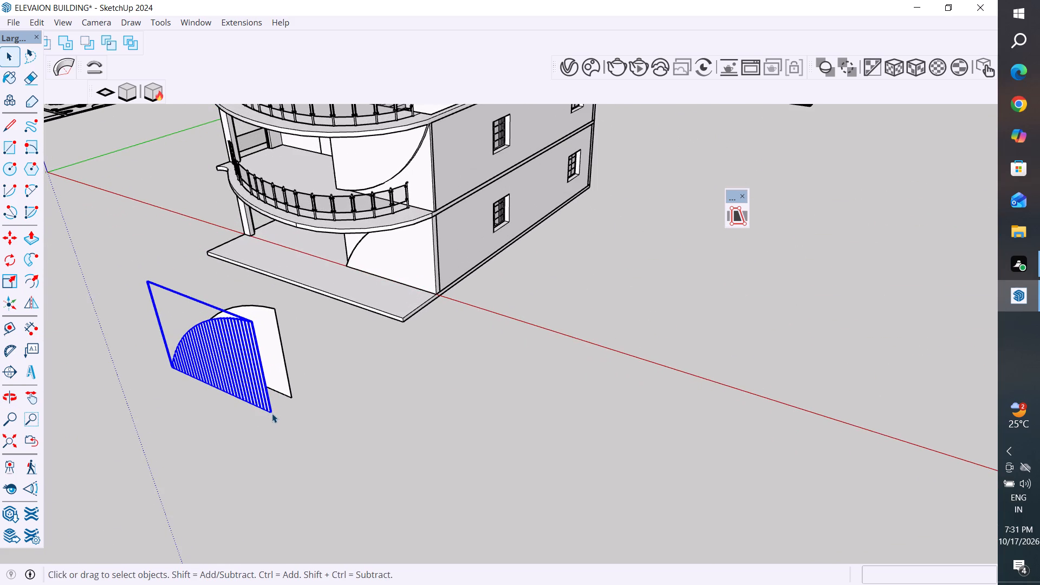
pyautogui.press('space')
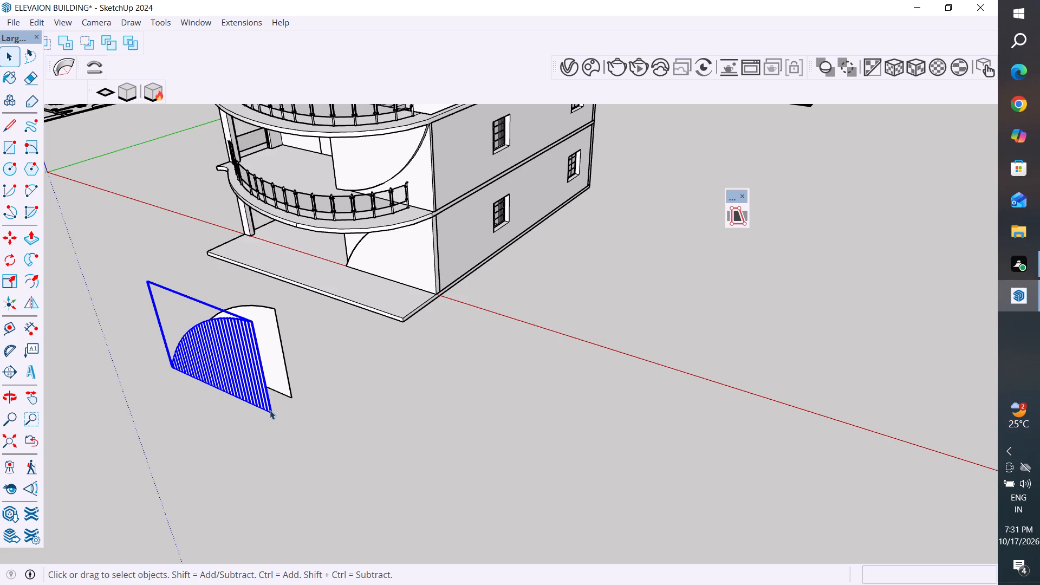
pyautogui.press('m')
pyautogui.click(272, 409)
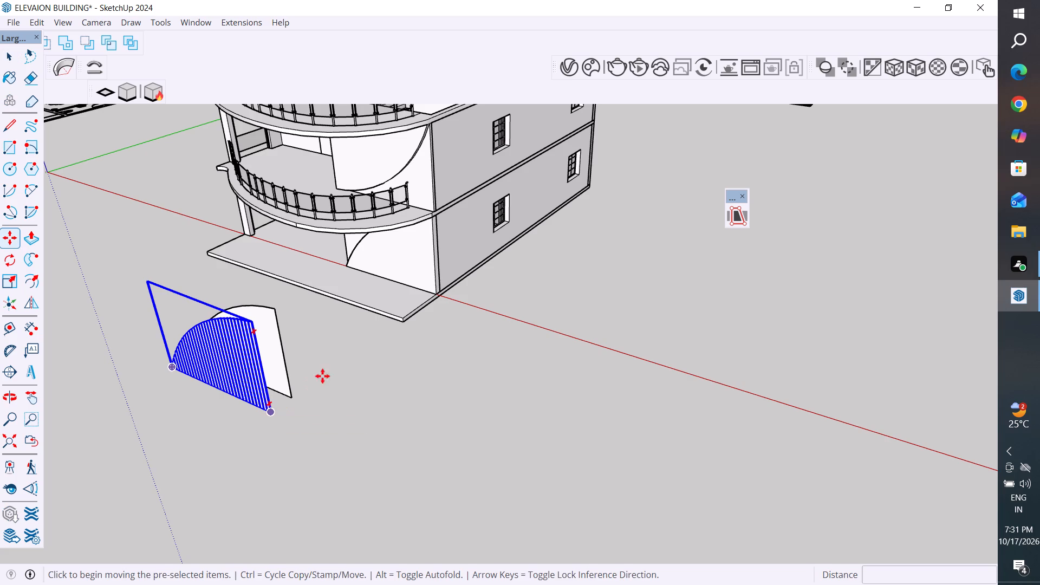
pyautogui.scroll(2, 425, 291)
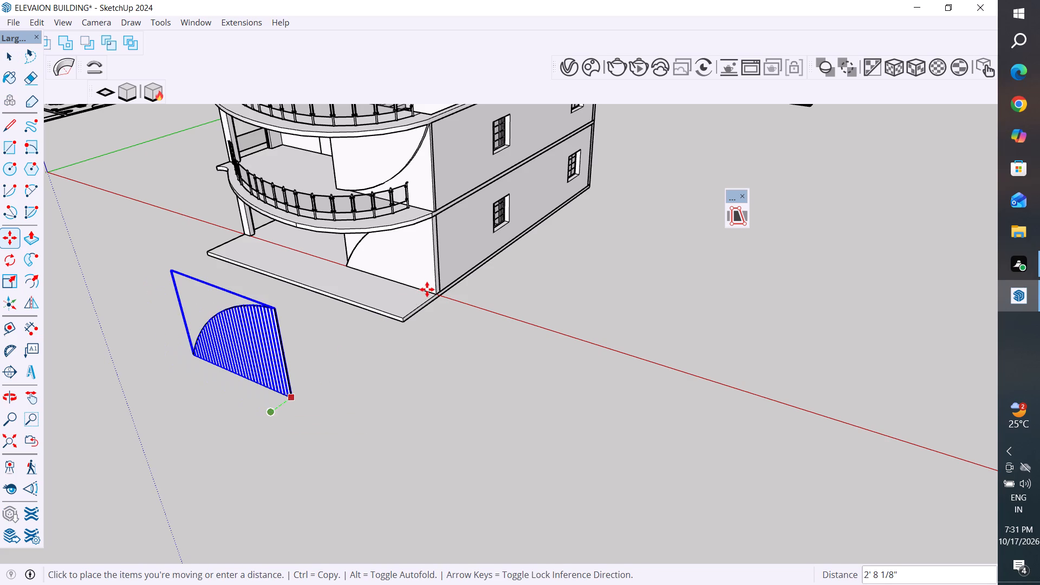
pyautogui.scroll(12, 427, 289)
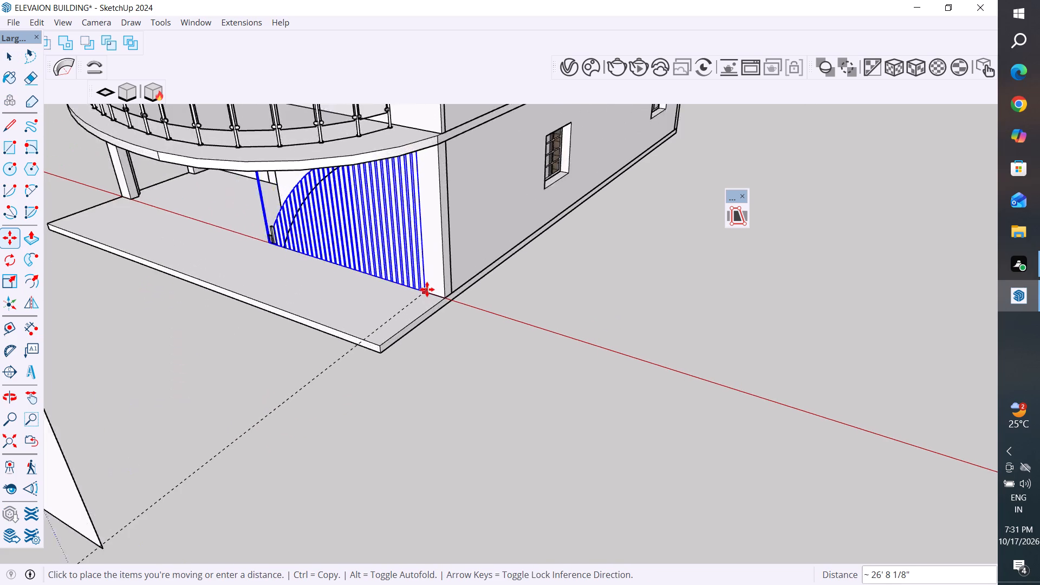
pyautogui.scroll(10, 427, 289)
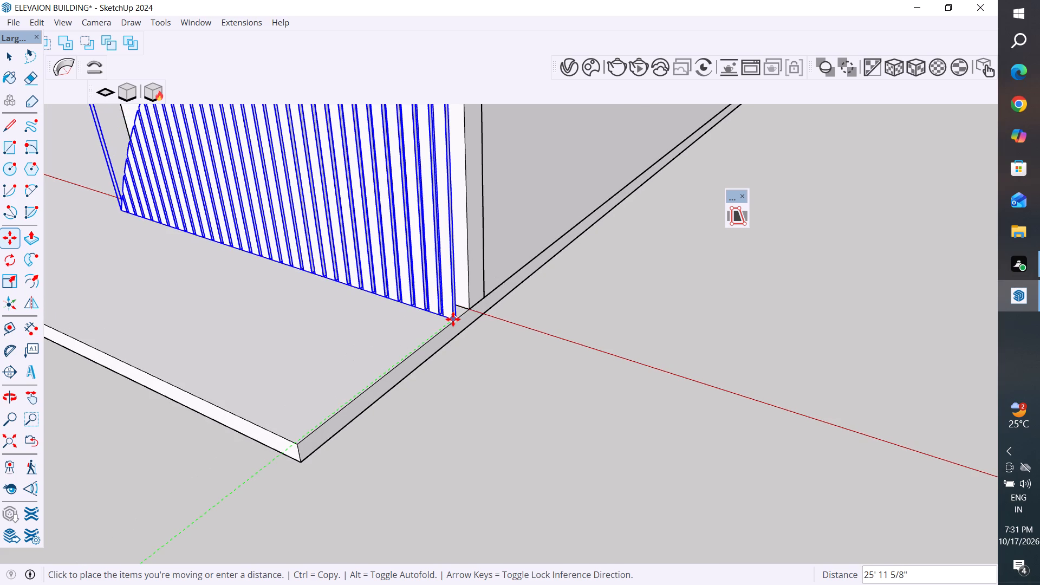
pyautogui.scroll(10, 453, 319)
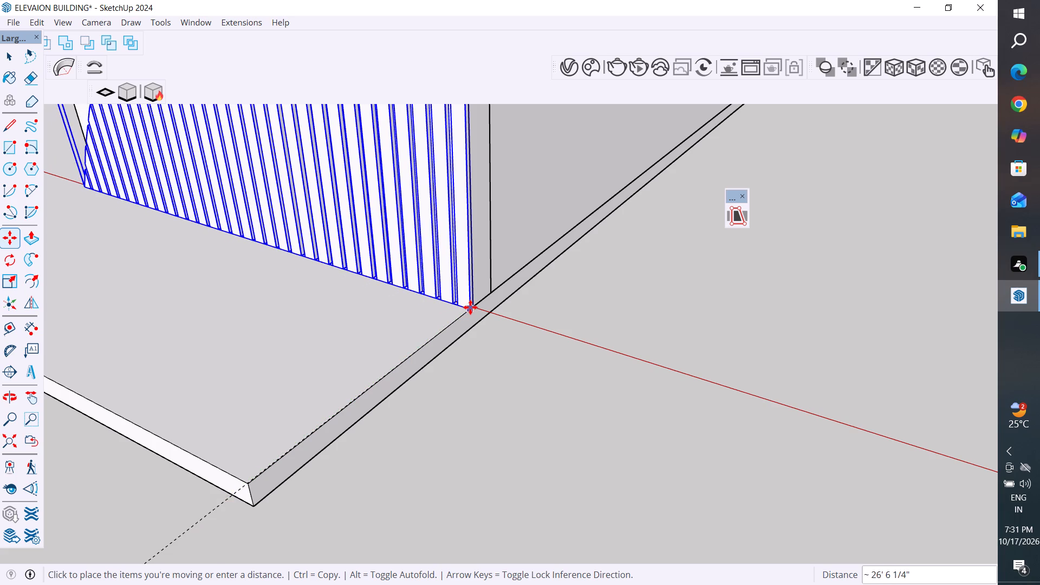
pyautogui.click(470, 307)
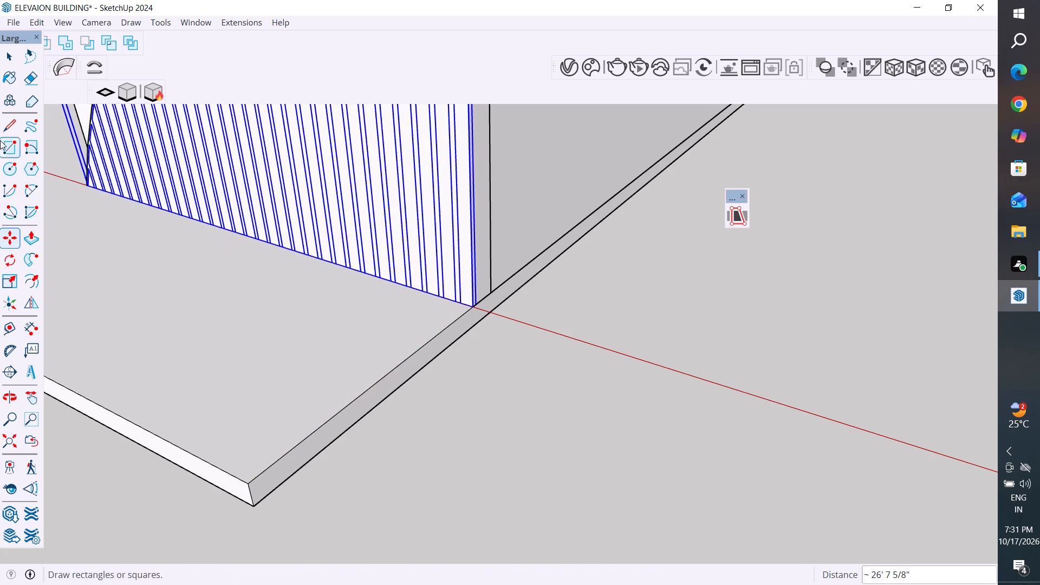
pyautogui.click(17, 65)
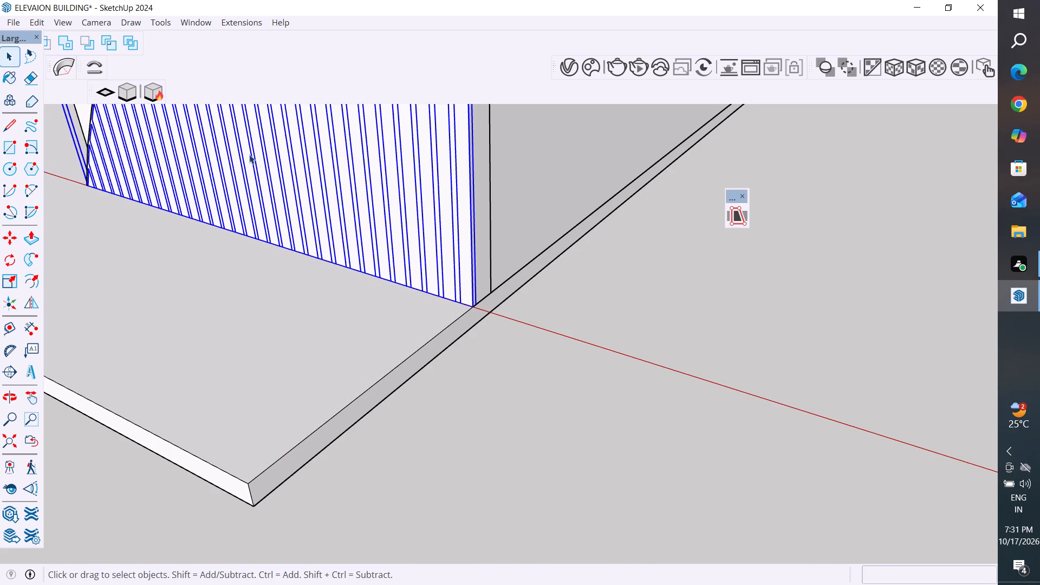
# Examine how the moved post group sits against the ground-floor panel and the side wall's edge.
pyautogui.scroll(-6, 268, 213)
pyautogui.moveTo(607, 313); pyautogui.dragTo(506, 386, button='middle')
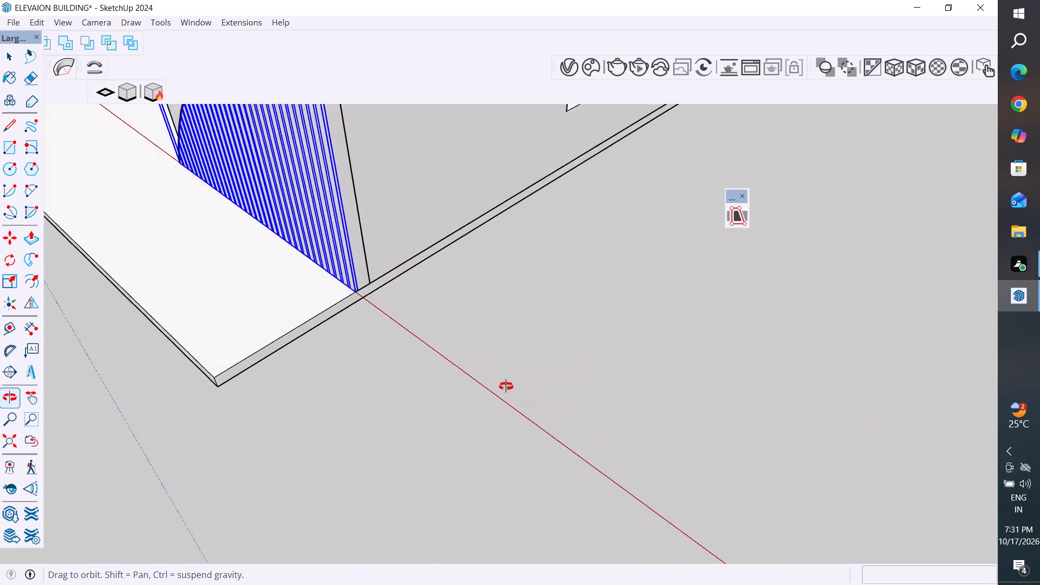
pyautogui.moveTo(506, 386); pyautogui.dragTo(501, 387, button='middle')
pyautogui.scroll(-4, 412, 363)
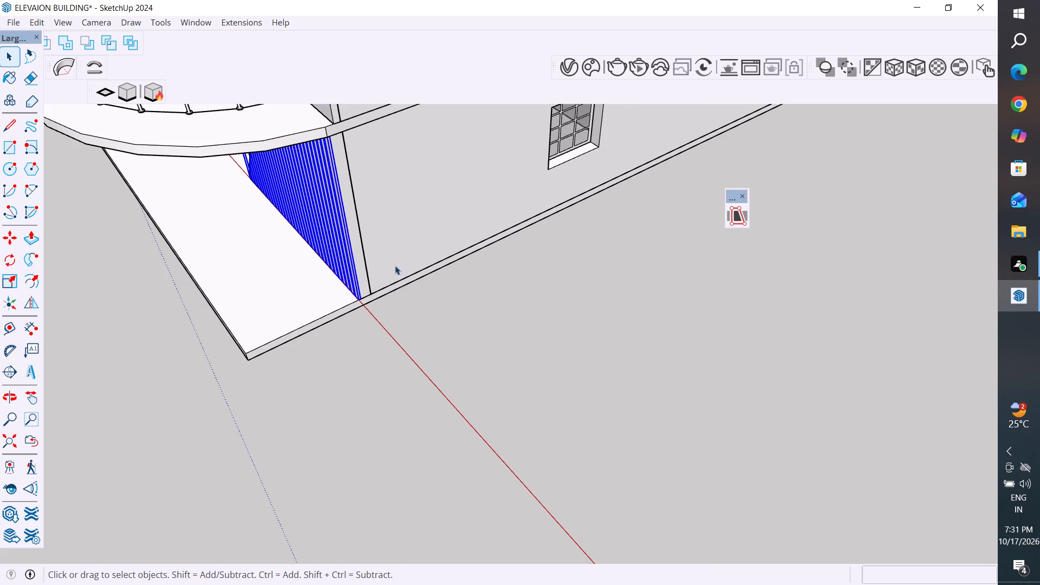
pyautogui.scroll(10, 329, 164)
pyautogui.moveTo(406, 316); pyautogui.dragTo(400, 318, button='middle')
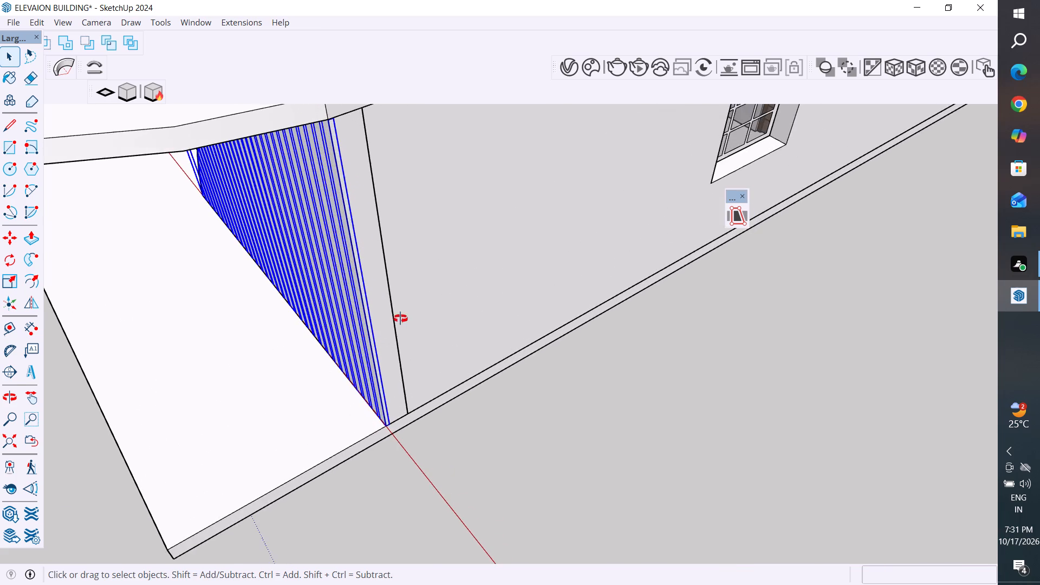
pyautogui.moveTo(400, 318); pyautogui.dragTo(335, 372, button='middle')
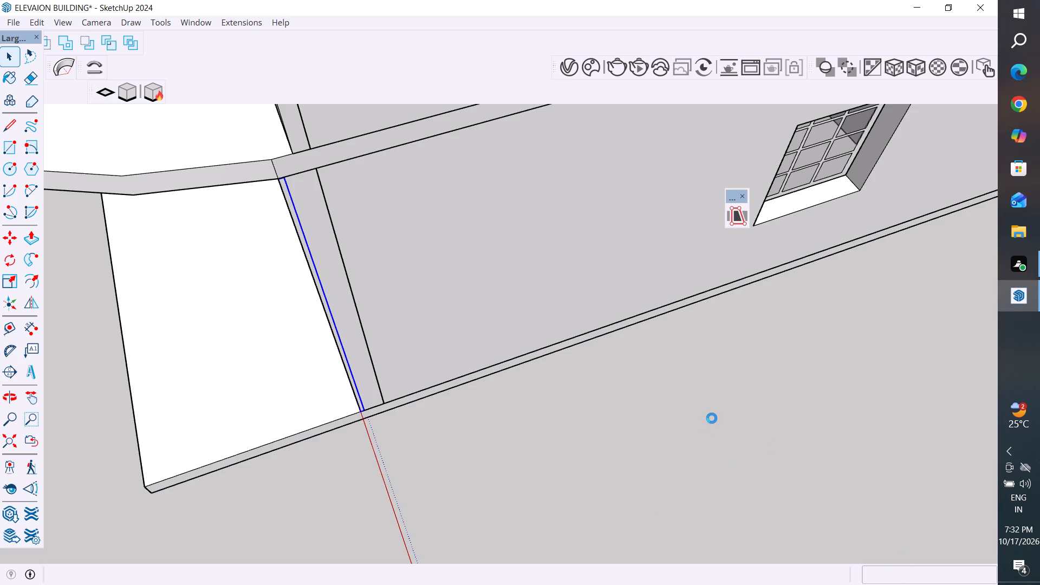
pyautogui.scroll(-4, 712, 418)
pyautogui.moveTo(505, 345); pyautogui.dragTo(544, 319, button='middle')
pyautogui.moveTo(544, 319); pyautogui.dragTo(564, 304, button='middle')
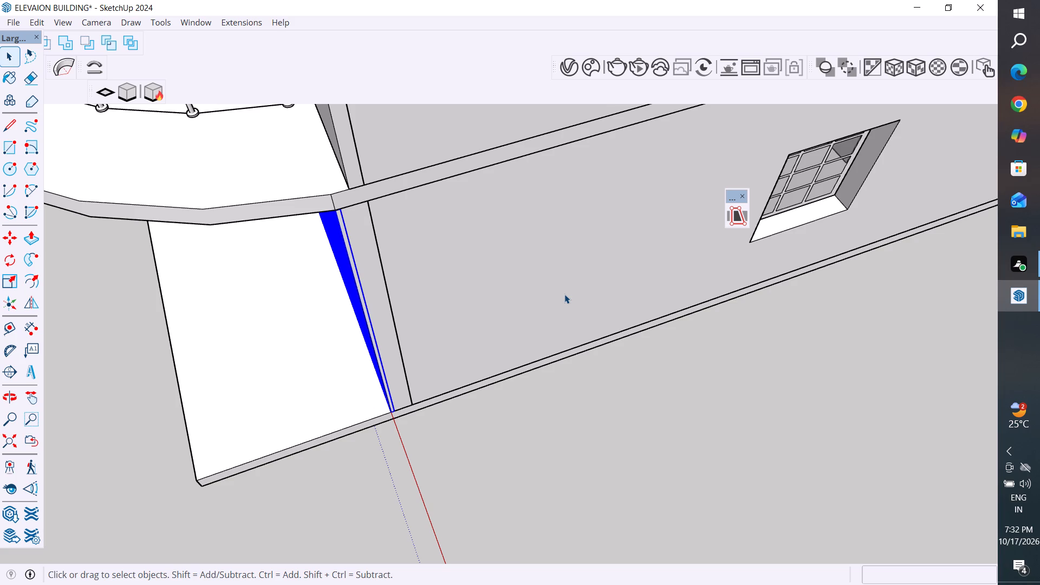
pyautogui.scroll(-6, 541, 385)
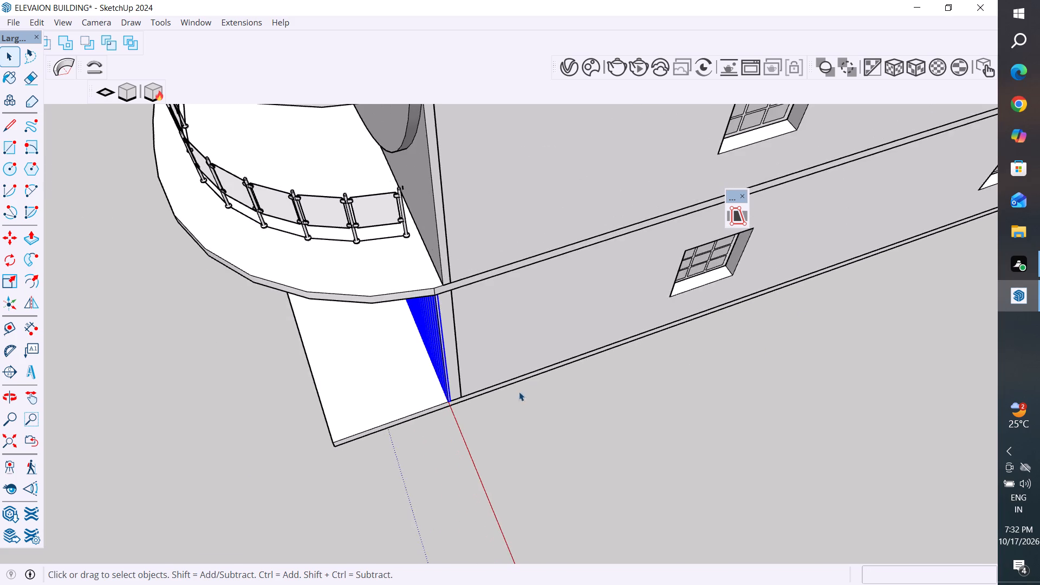
pyautogui.moveTo(526, 379); pyautogui.dragTo(766, 87, button='middle')
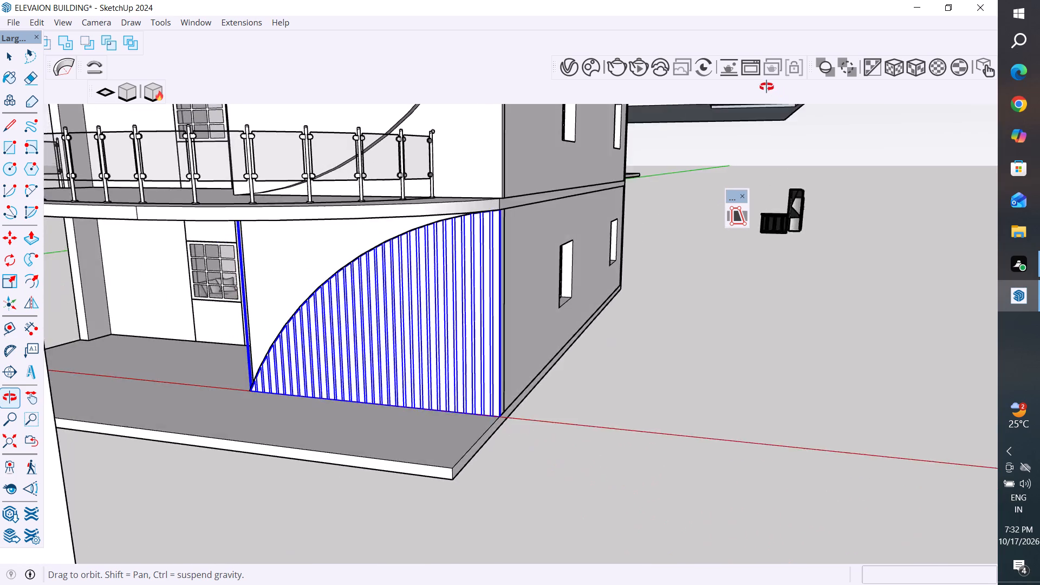
pyautogui.moveTo(766, 87); pyautogui.dragTo(782, 277, button='middle')
# Copy the upper storey's curved panel face 70' out in front of the building and clear the selection.
pyautogui.scroll(-2, 763, 303)
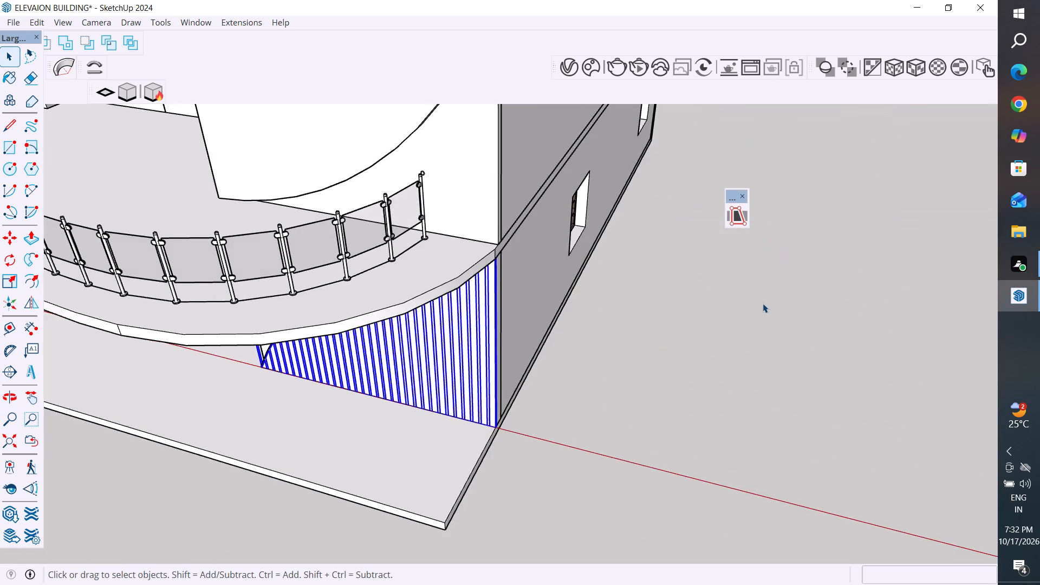
pyautogui.scroll(-5, 763, 303)
pyautogui.moveTo(751, 291); pyautogui.dragTo(701, 257, button='middle')
pyautogui.scroll(-4, 701, 257)
pyautogui.moveTo(674, 225); pyautogui.dragTo(678, 158, button='middle')
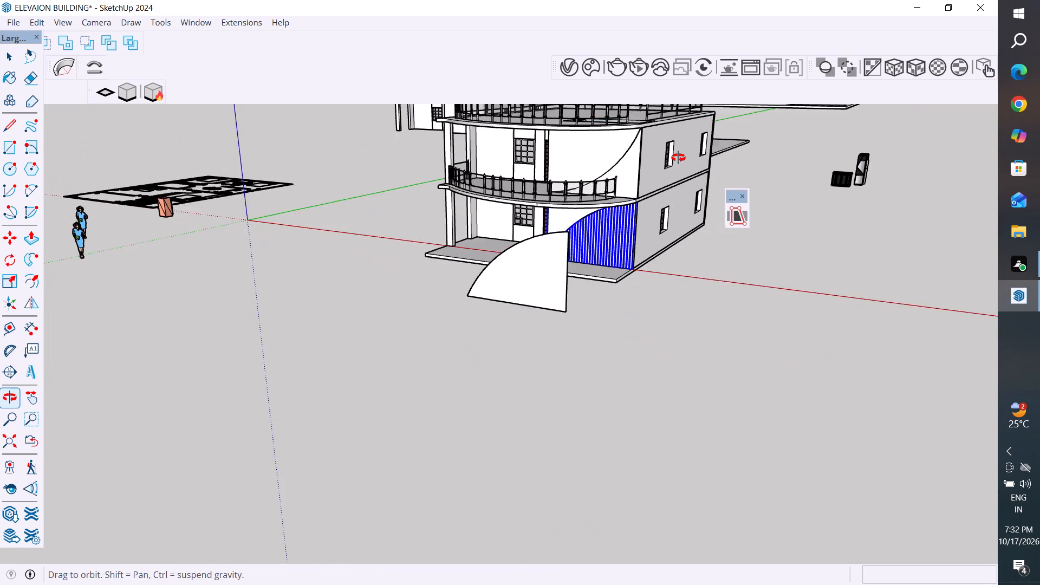
pyautogui.moveTo(678, 158); pyautogui.dragTo(690, 165, button='middle')
pyautogui.click(581, 147)
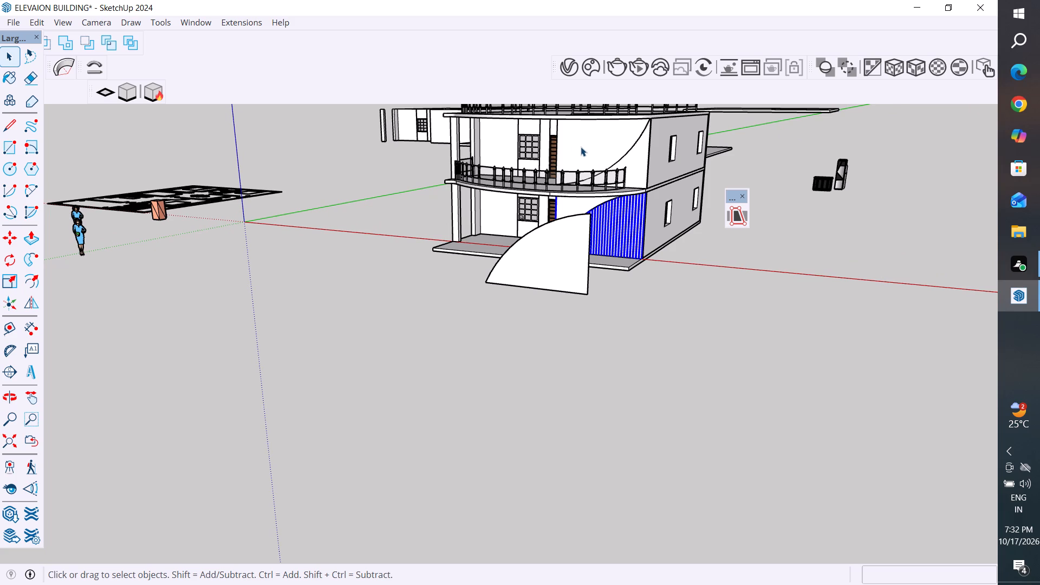
pyautogui.moveTo(723, 229); pyautogui.dragTo(706, 253, button='middle')
pyautogui.press('m')
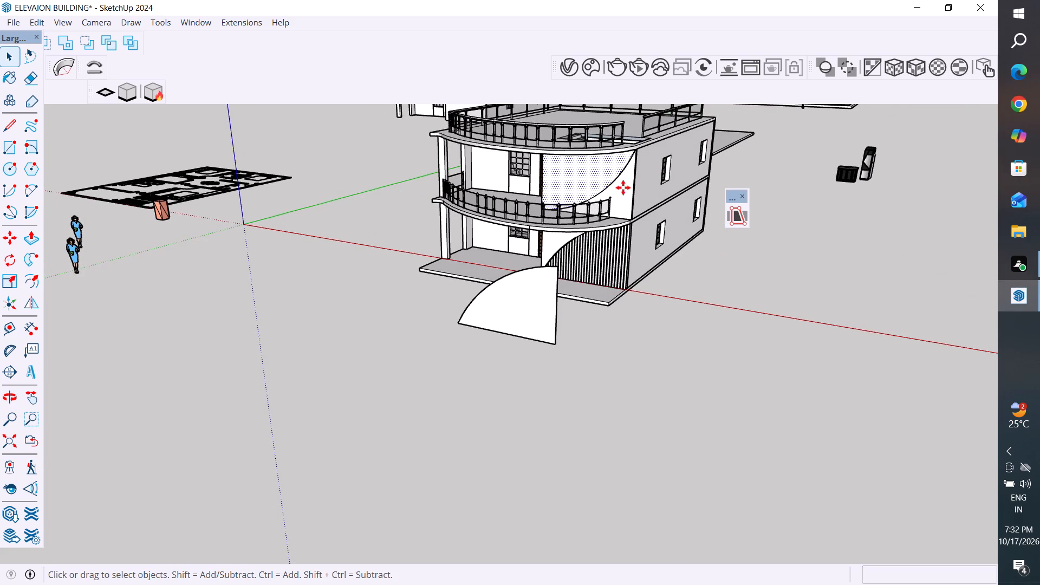
pyautogui.keyDown('ctrl'); pyautogui.click(635, 151); pyautogui.keyUp('ctrl')
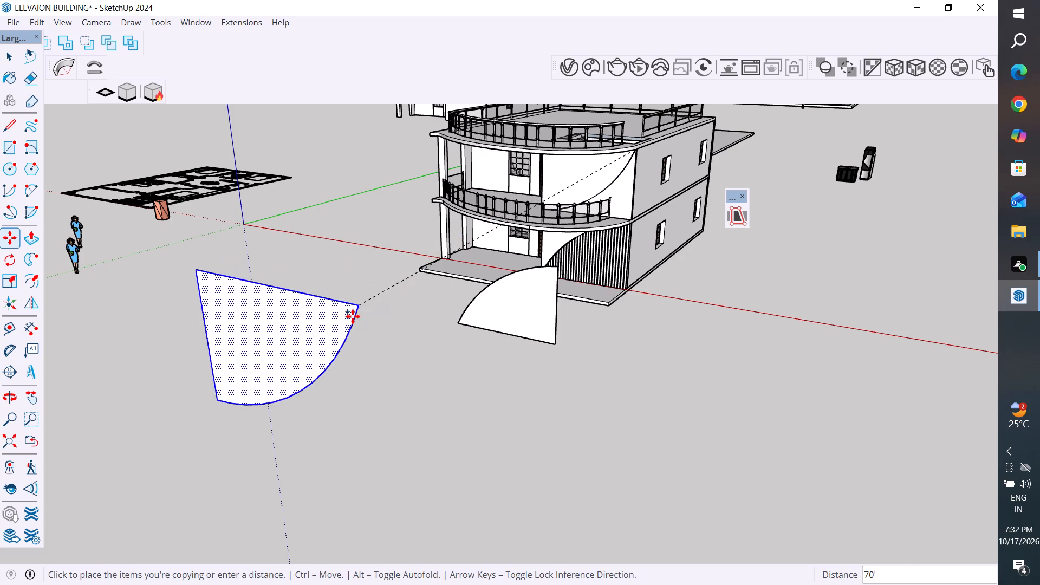
pyautogui.click(353, 316)
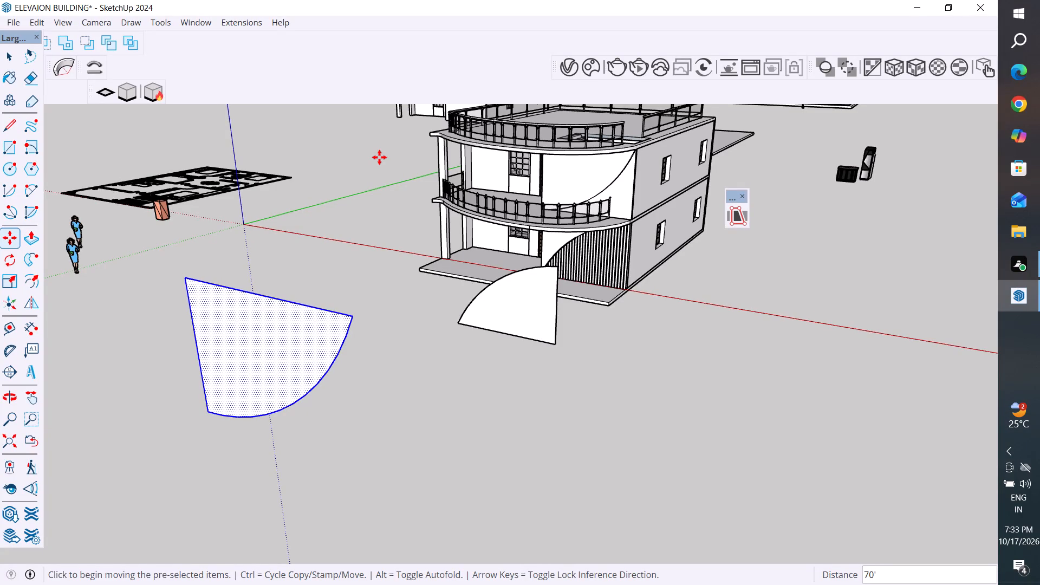
pyautogui.click(5, 50)
pyautogui.click(133, 390)
# Examine the copied upper-storey panel face alongside the separate ground-floor panel and the building.
pyautogui.scroll(-4, 367, 228)
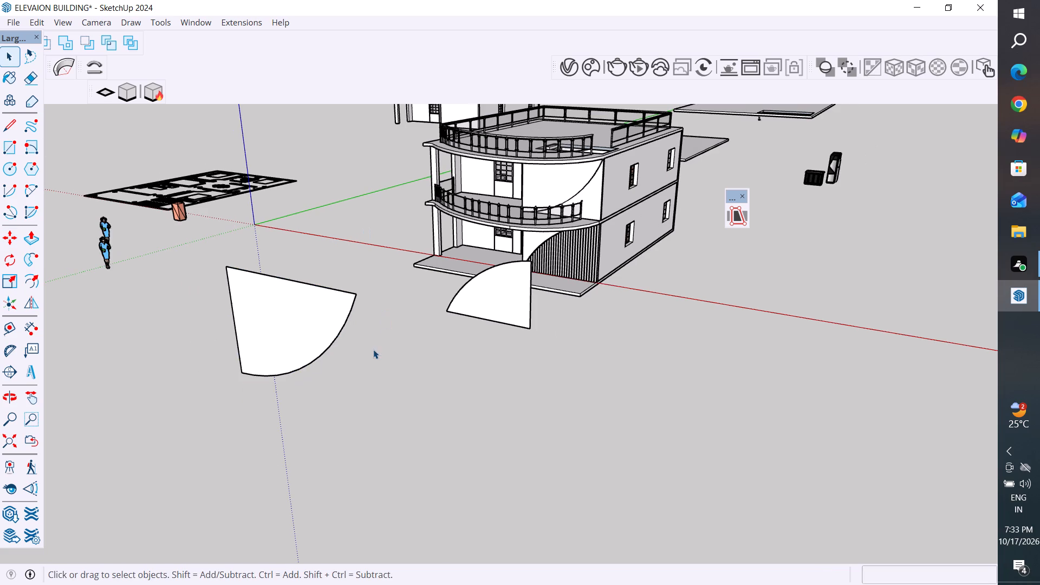
pyautogui.scroll(7, 258, 378)
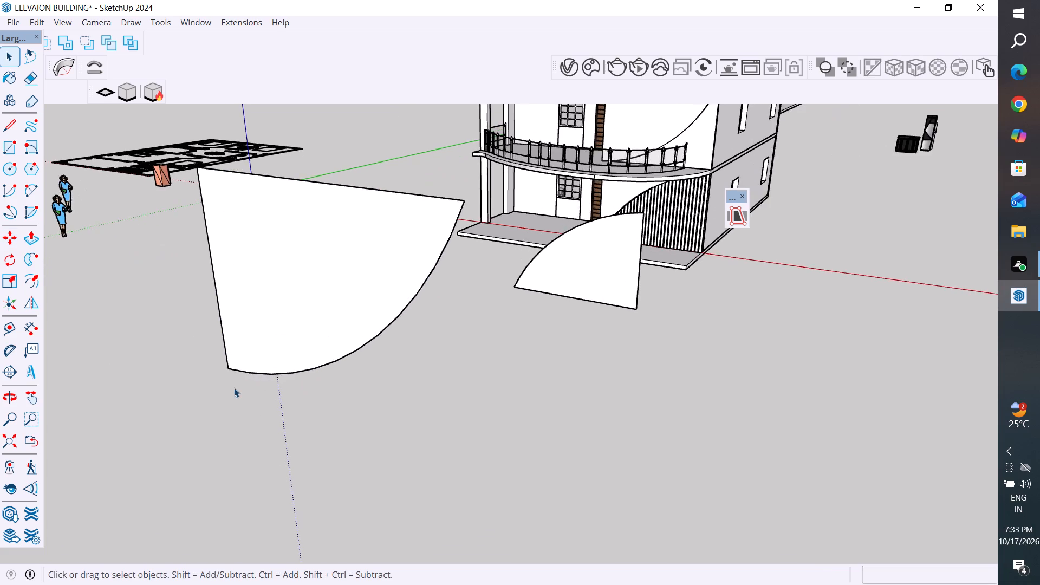
pyautogui.scroll(1, 234, 388)
pyautogui.moveTo(230, 385); pyautogui.dragTo(428, 404, button='middle')
pyautogui.scroll(-6, 343, 366)
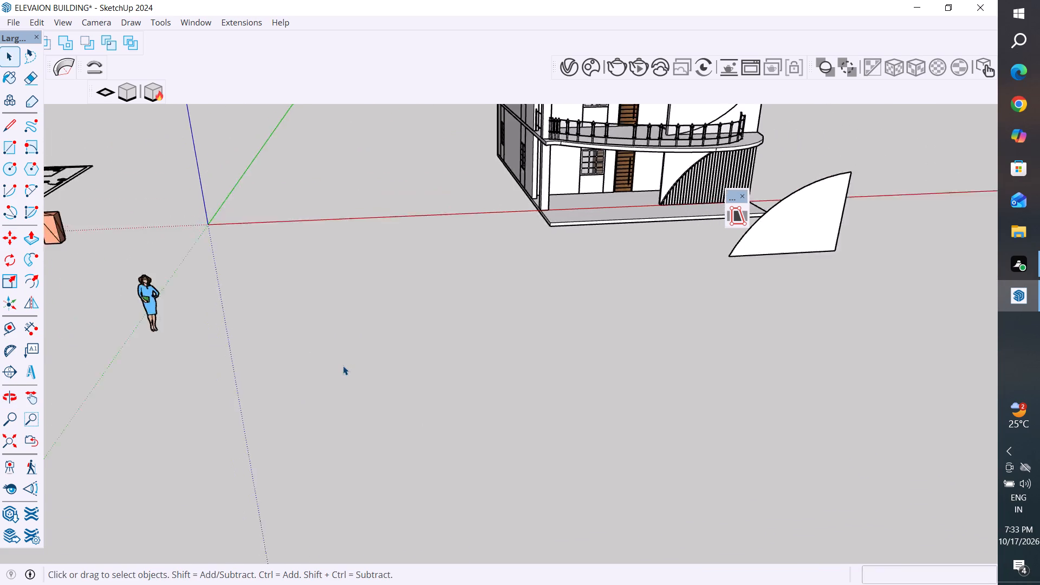
pyautogui.scroll(-12, 343, 366)
pyautogui.moveTo(415, 393); pyautogui.dragTo(527, 407, button='middle')
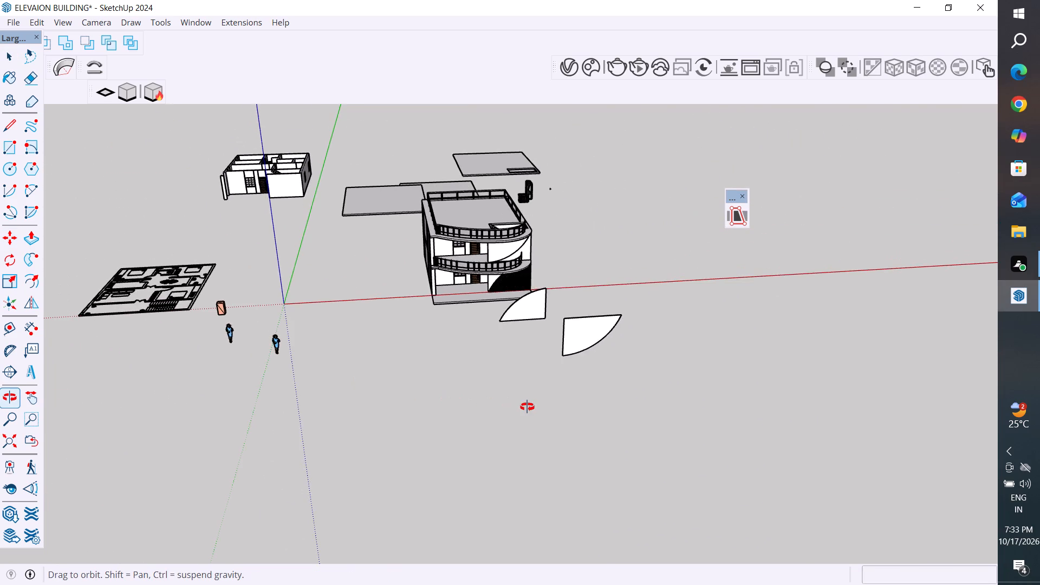
pyautogui.moveTo(527, 407); pyautogui.dragTo(597, 428, button='middle')
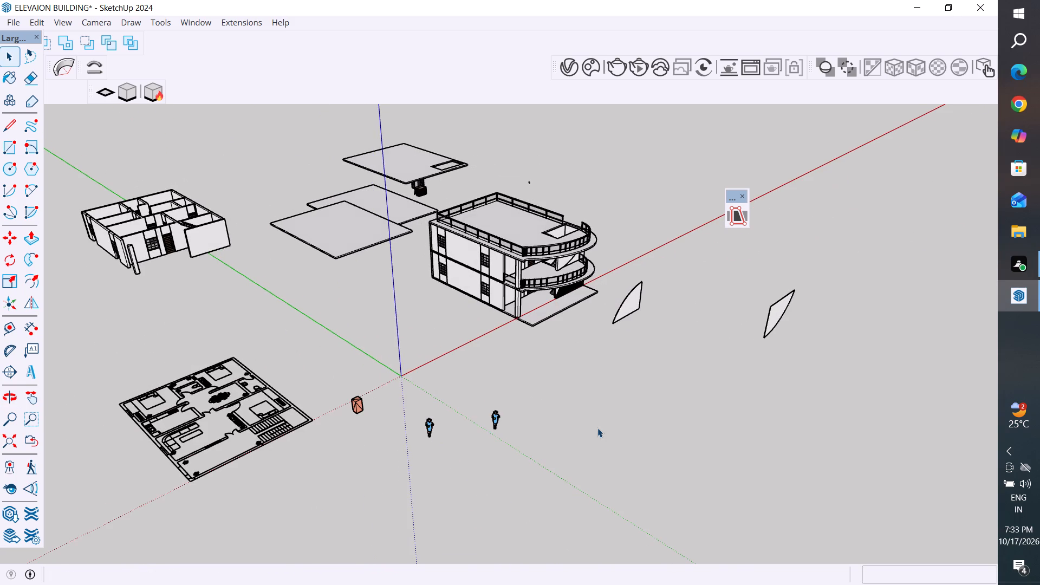
pyautogui.scroll(2, 867, 308)
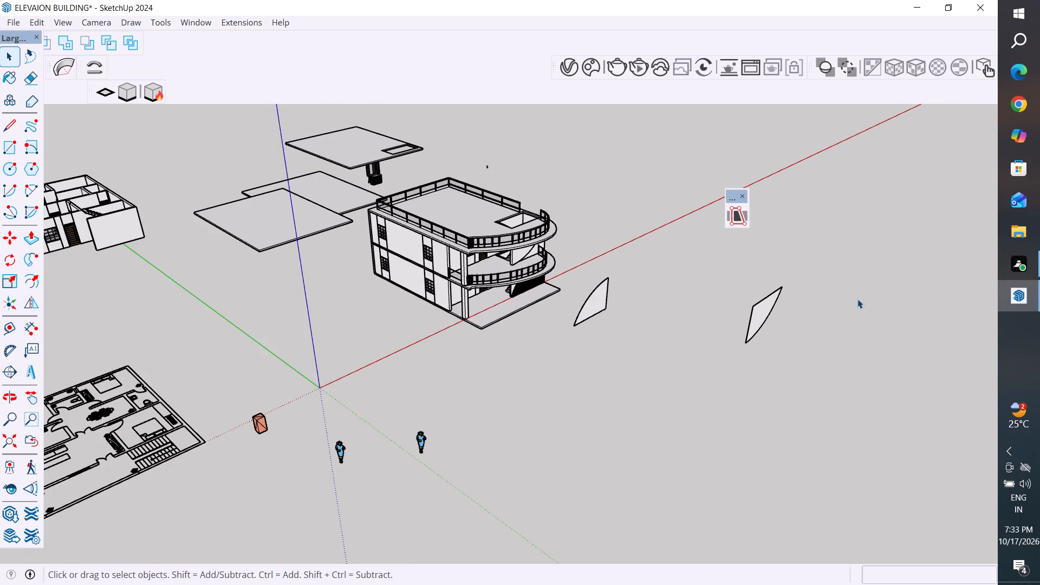
pyautogui.scroll(3, 776, 302)
pyautogui.moveTo(803, 317); pyautogui.dragTo(797, 316, button='middle')
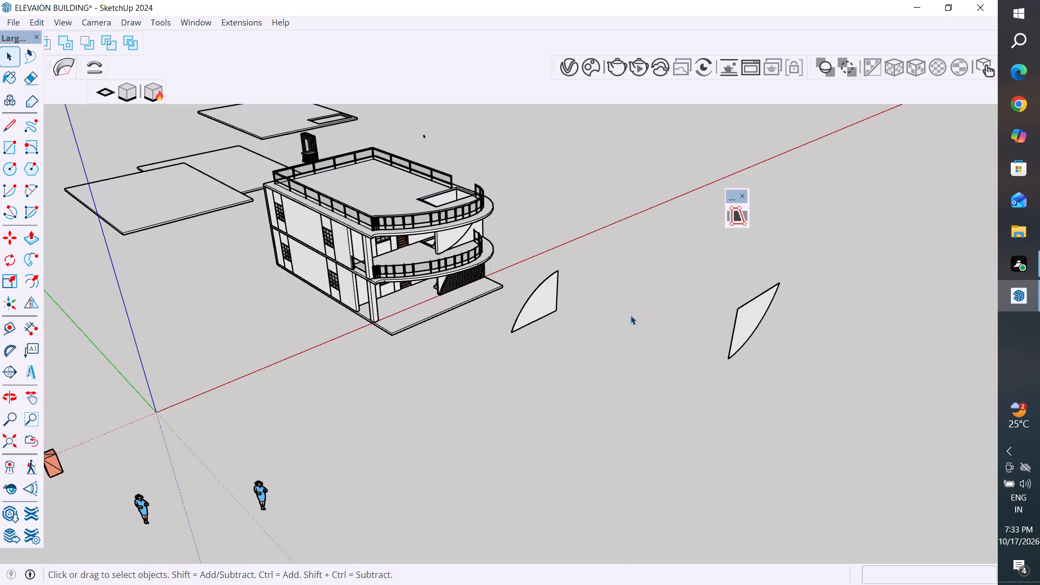
pyautogui.scroll(-2, 558, 334)
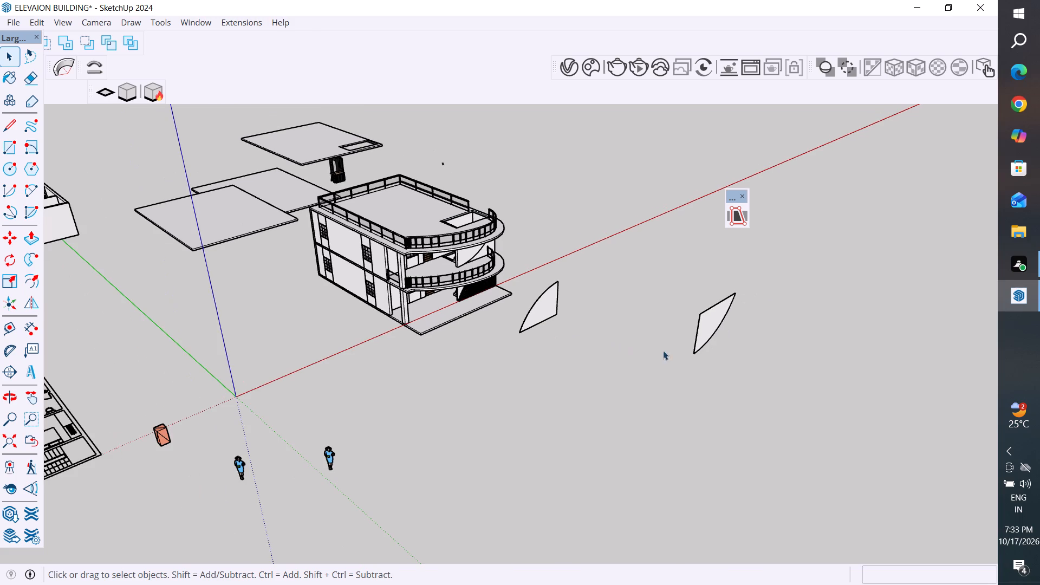
pyautogui.scroll(3, 739, 360)
pyautogui.moveTo(730, 361); pyautogui.dragTo(765, 389, button='middle')
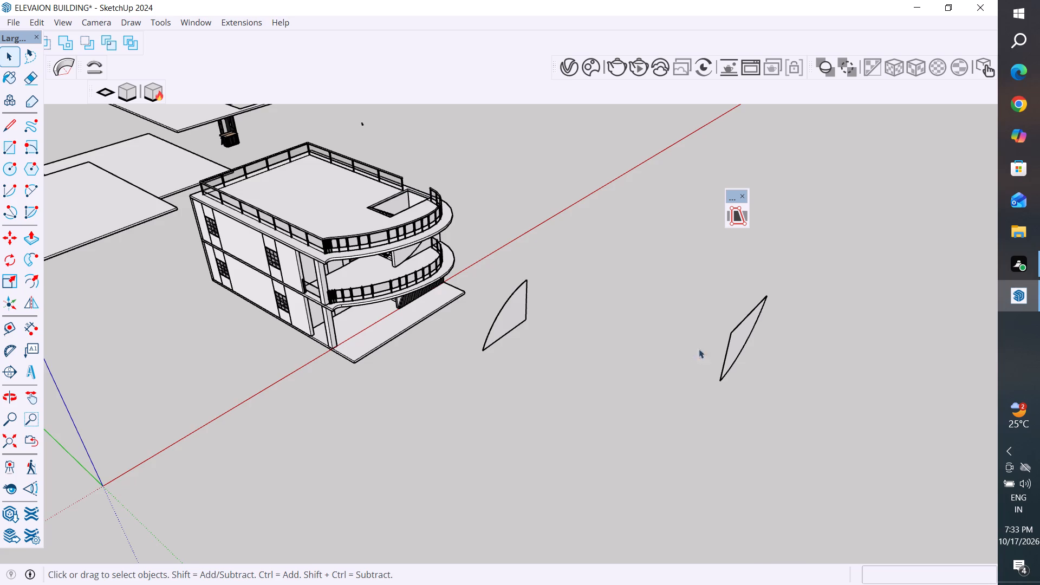
# Draw a short guide line about 1' 5" long outward from the lower corner of the copied upper-storey panel.
pyautogui.scroll(-3, 702, 316)
pyautogui.scroll(10, 757, 378)
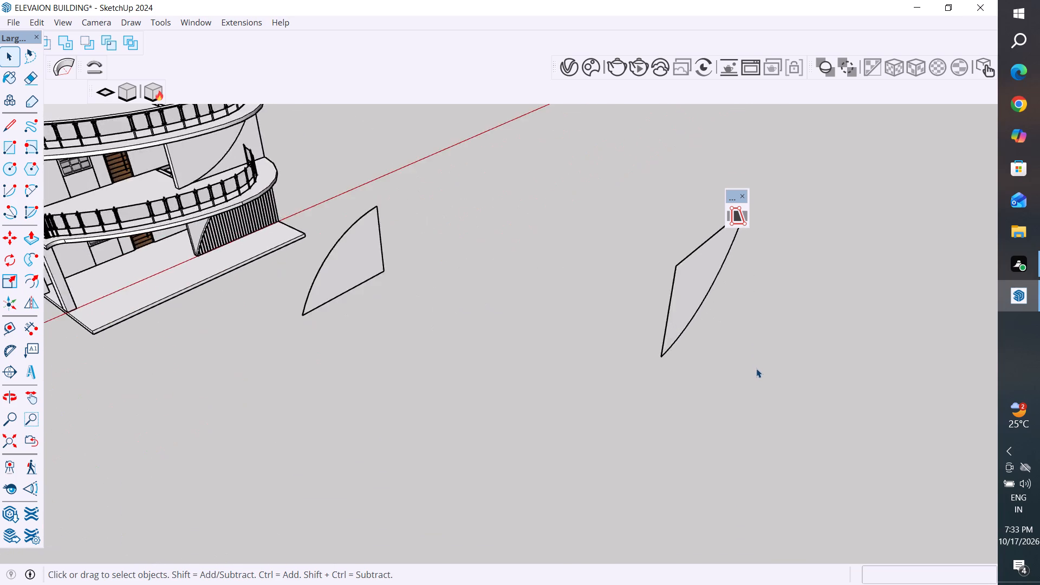
pyautogui.scroll(3, 756, 368)
pyautogui.moveTo(756, 368); pyautogui.dragTo(690, 398, button='middle')
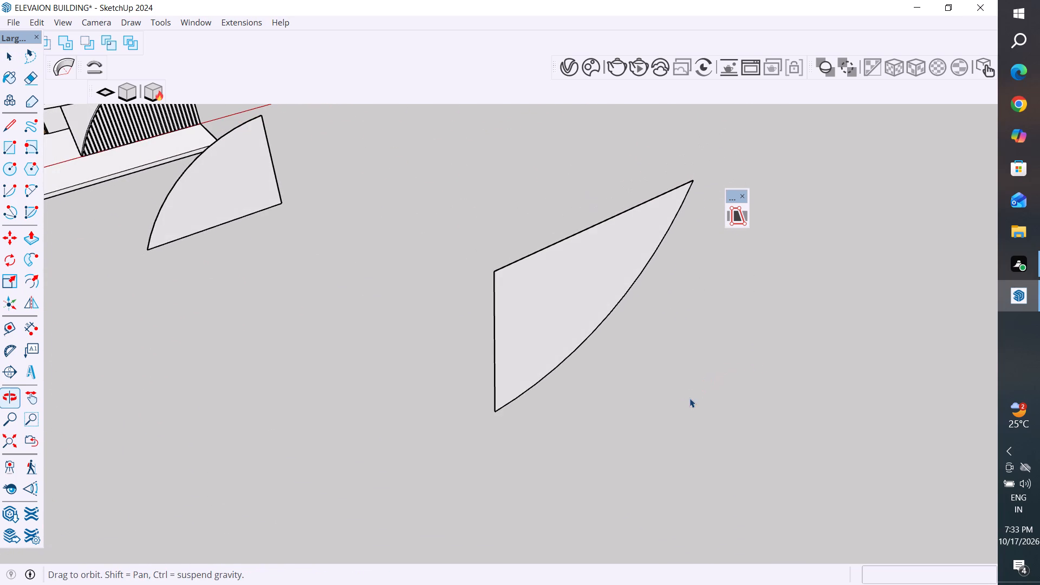
pyautogui.click(12, 119)
pyautogui.scroll(2, 518, 440)
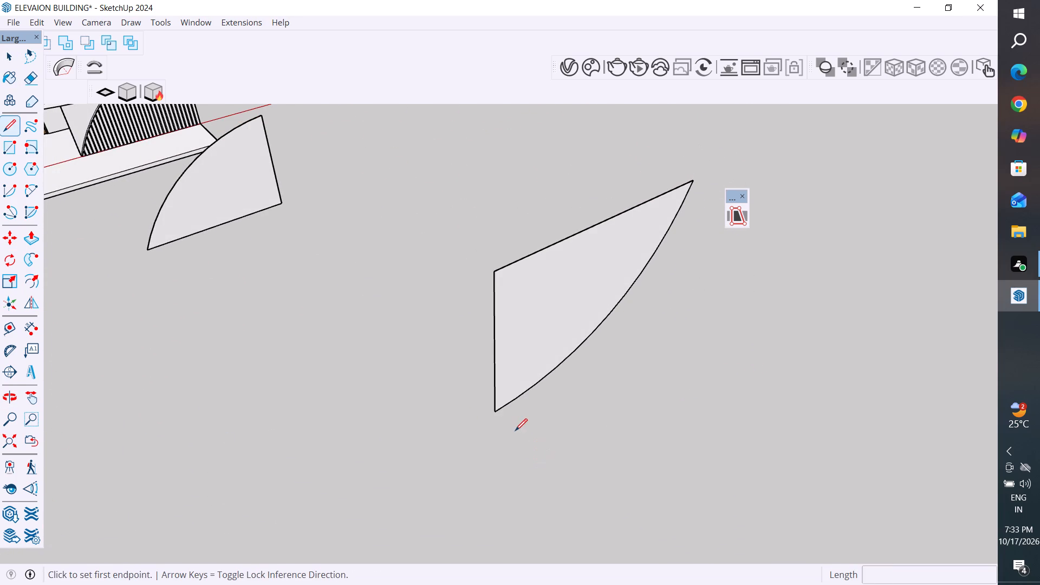
pyautogui.scroll(2, 515, 431)
pyautogui.click(486, 402)
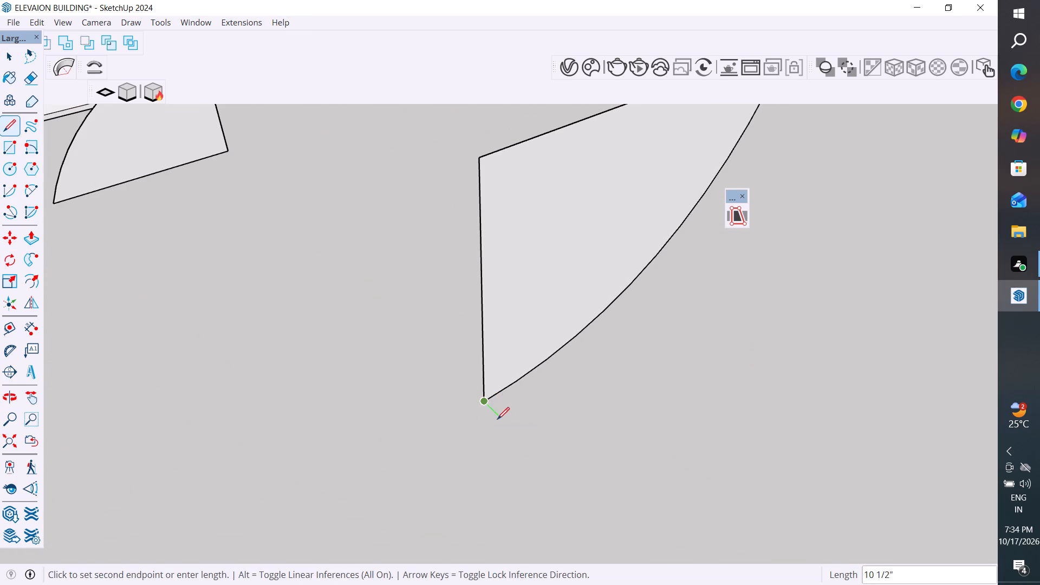
pyautogui.click(505, 427)
pyautogui.click(8, 59)
pyautogui.scroll(1, 550, 434)
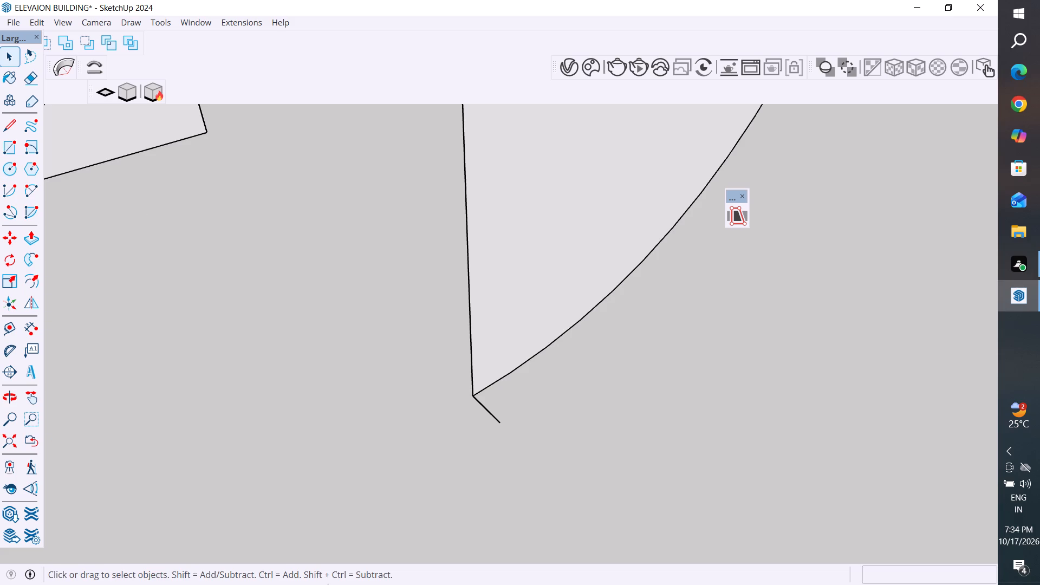
# Draw a flat rectangle about 7 7/16" by 5 3/8" from the free end of the guide line.
pyautogui.click(9, 153)
pyautogui.click(504, 422)
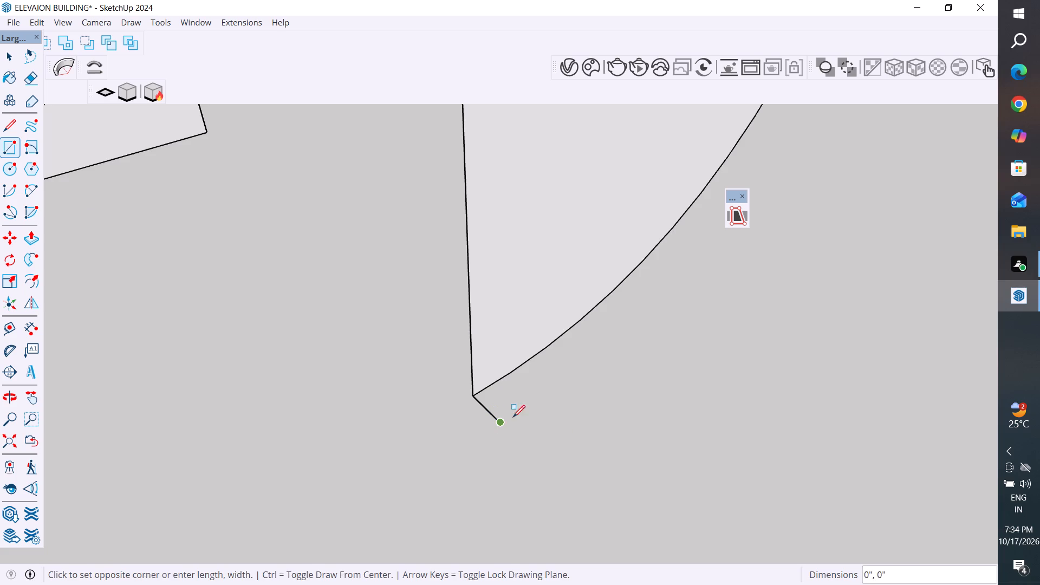
pyautogui.scroll(1, 536, 422)
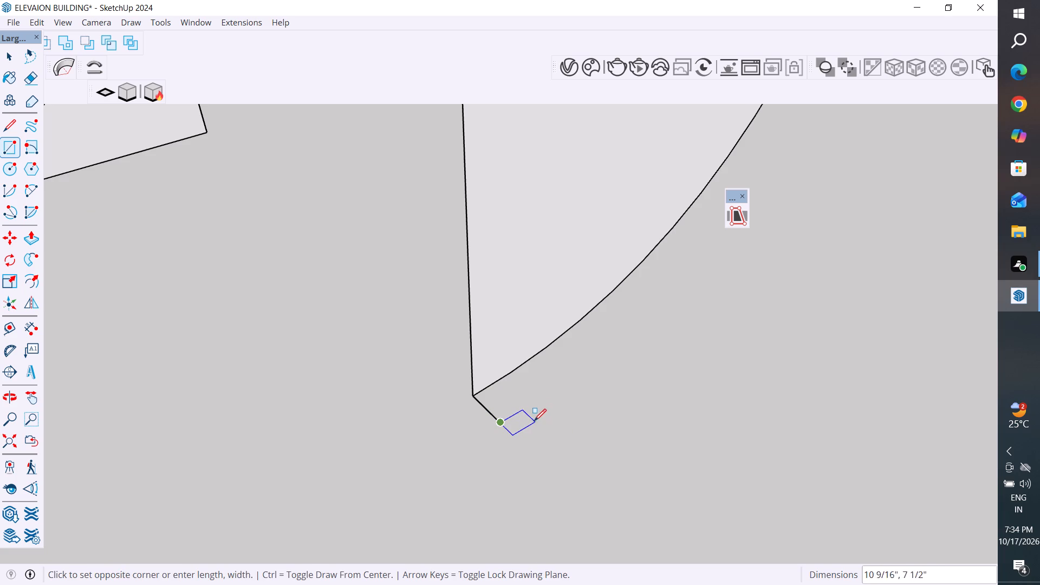
pyautogui.scroll(1, 534, 421)
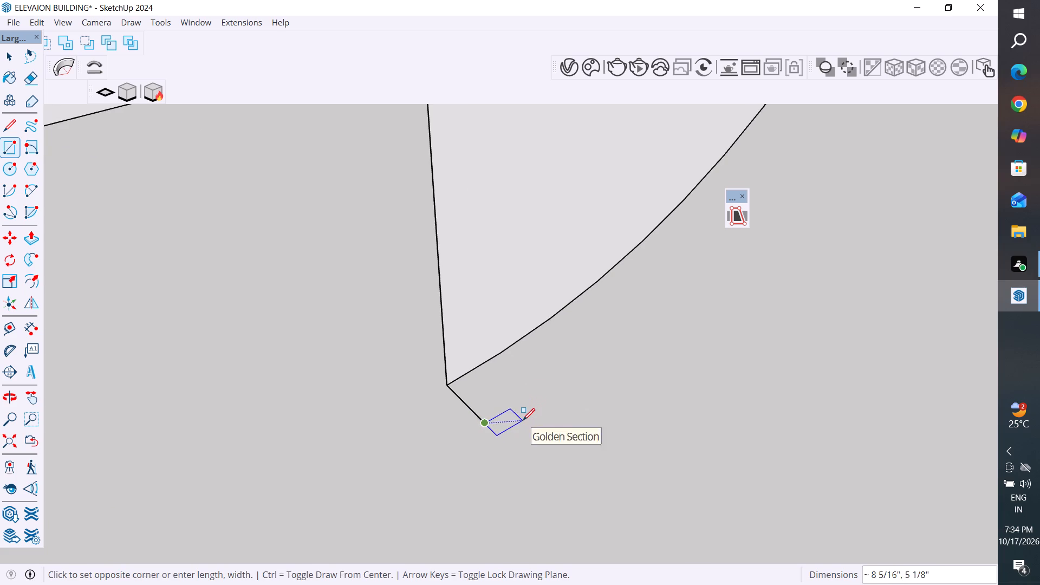
pyautogui.click(521, 423)
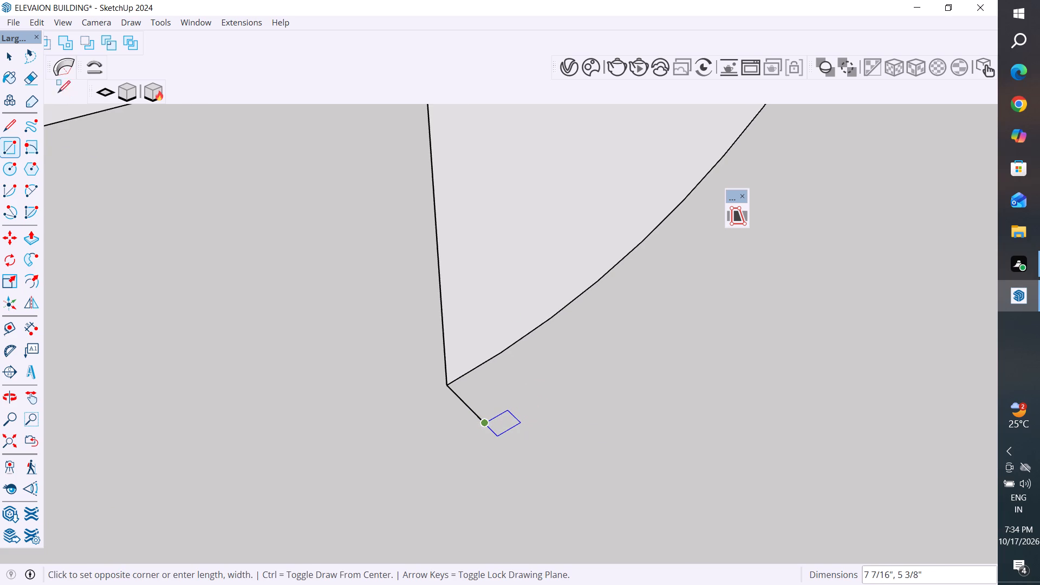
# Delete the guide line joining the panel corner to the small rectangle.
pyautogui.click(11, 60)
pyautogui.click(479, 419)
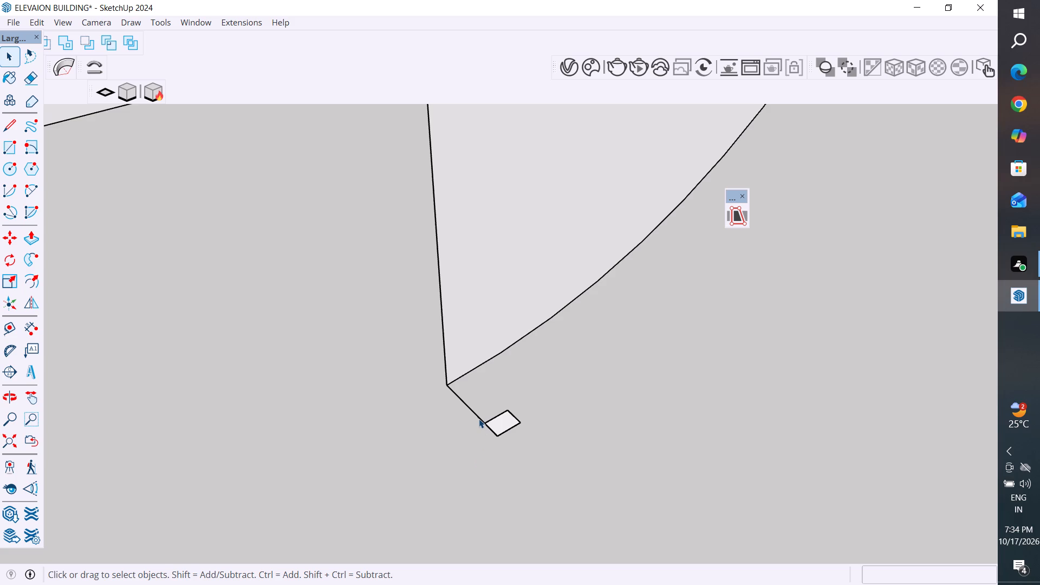
pyautogui.press('Delete')
# Push/Pull the small rectangle into a thin block about 1 11/16" thick.
pyautogui.click(31, 242)
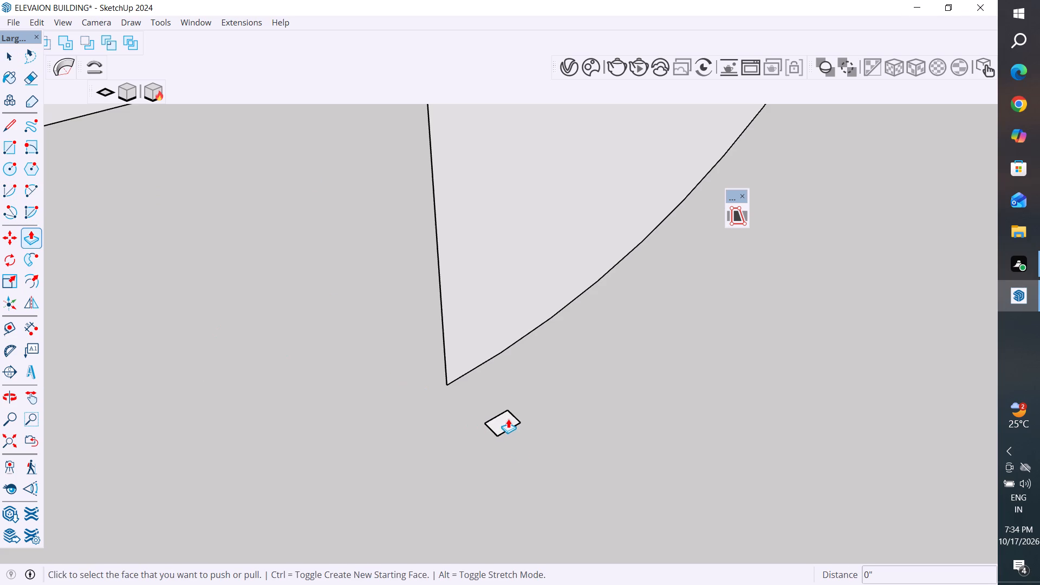
pyautogui.click(506, 417)
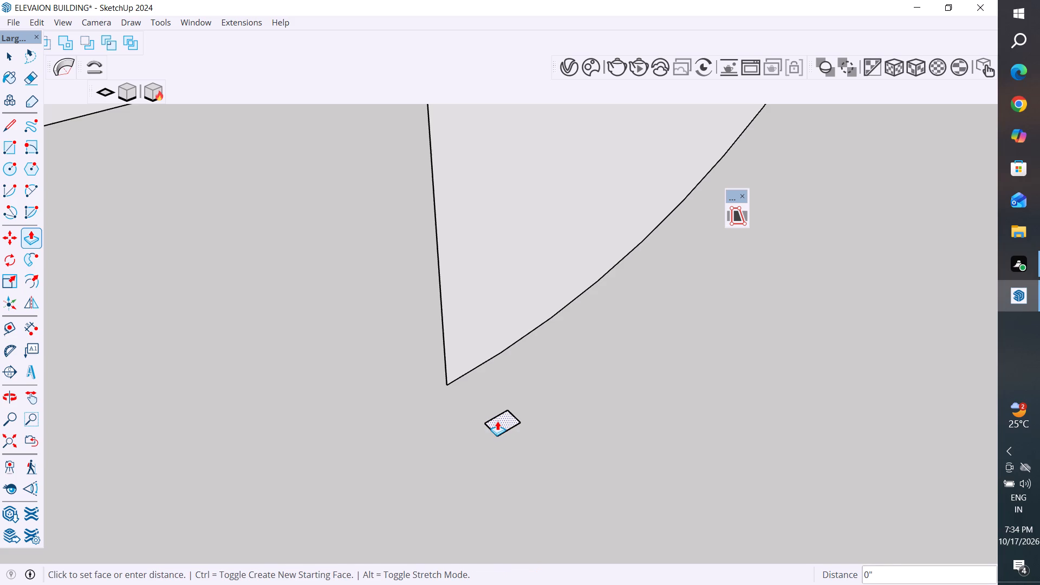
pyautogui.click(497, 421)
pyautogui.scroll(-4, 541, 457)
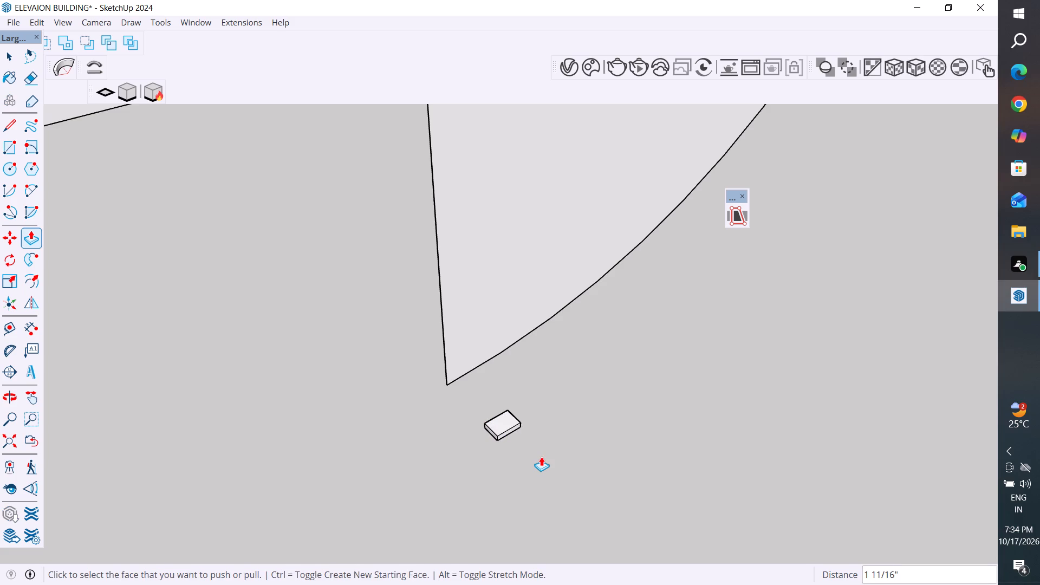
pyautogui.scroll(-6, 541, 457)
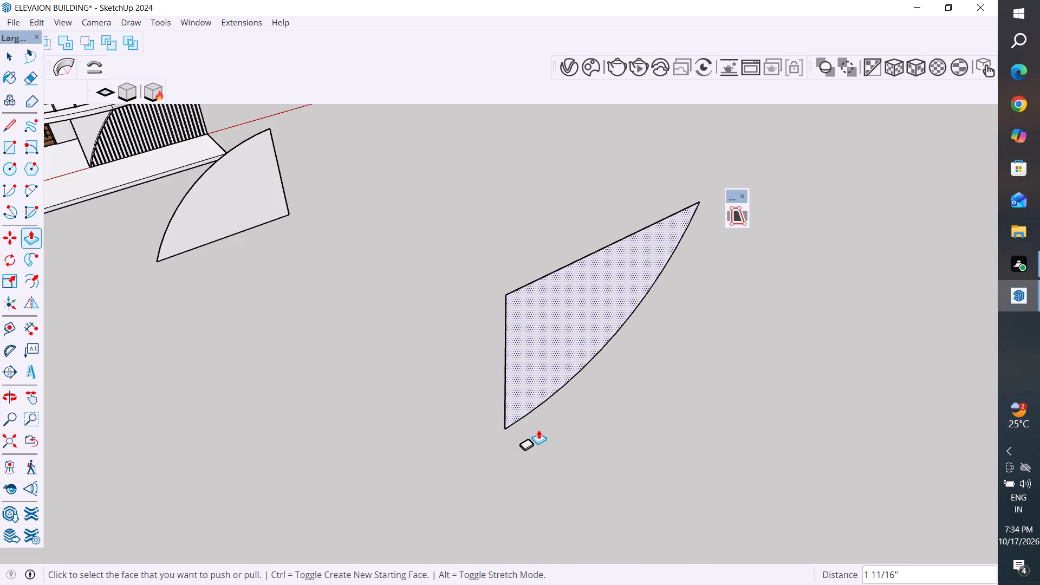
pyautogui.click(16, 55)
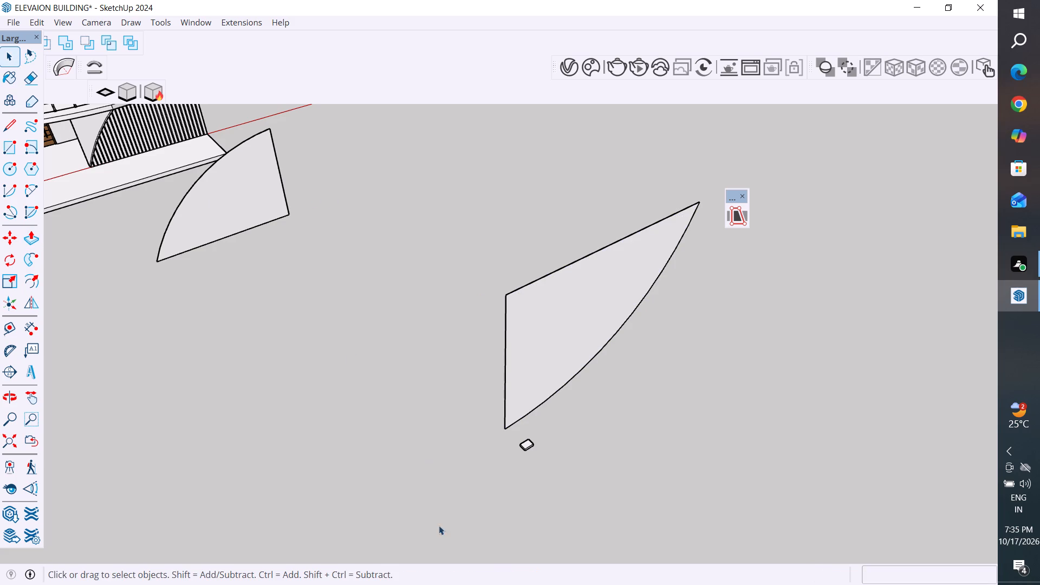
# Push/Pull the block's top face up 10', matching the copied panel's top edge, to form a slim post.
pyautogui.scroll(3, 536, 424)
pyautogui.scroll(-6, 505, 446)
pyautogui.moveTo(595, 287); pyautogui.dragTo(613, 240, button='middle')
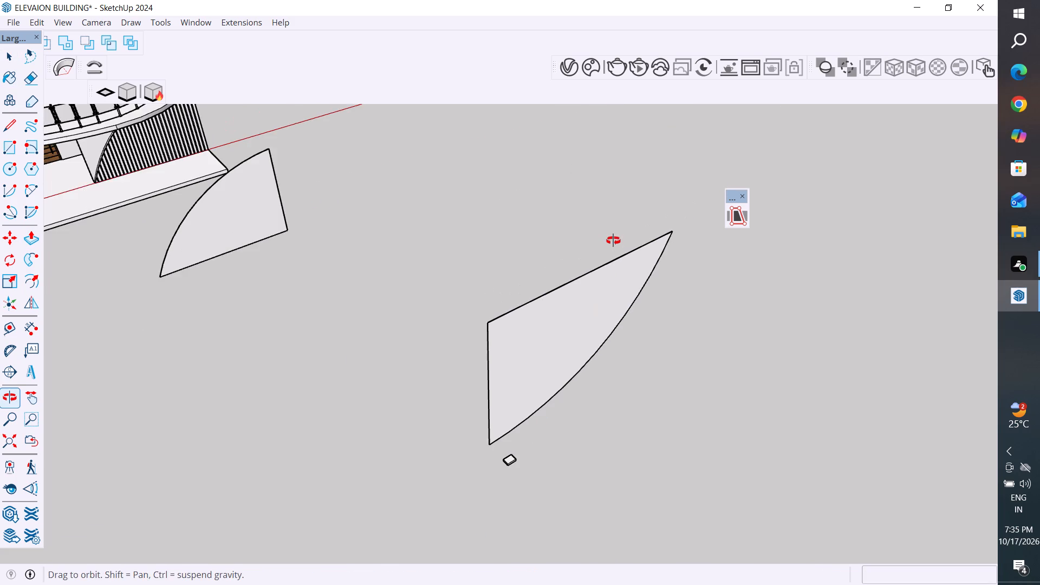
pyautogui.moveTo(613, 240); pyautogui.dragTo(613, 238, button='middle')
pyautogui.scroll(3, 613, 238)
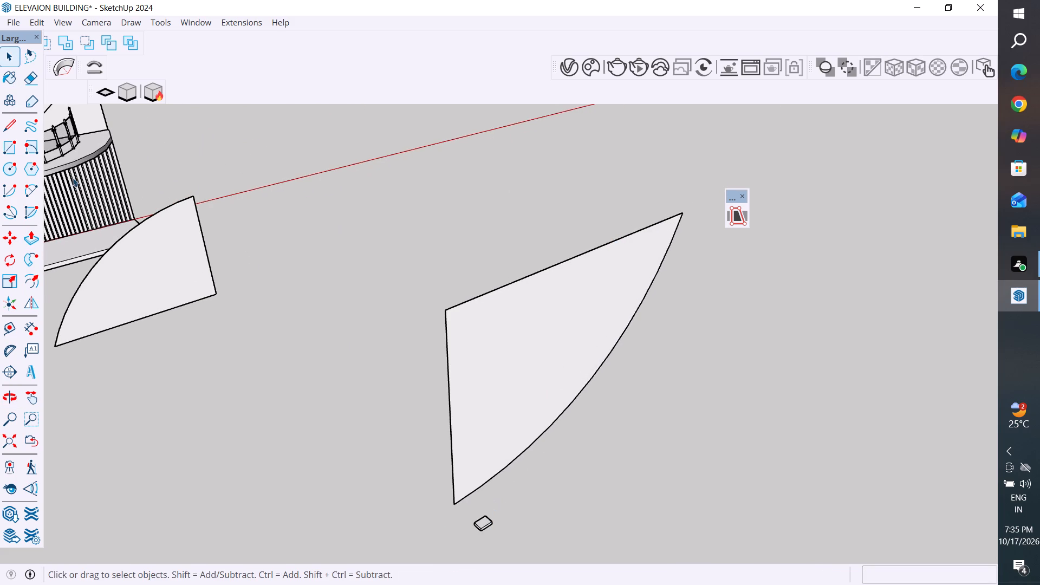
pyautogui.click(486, 522)
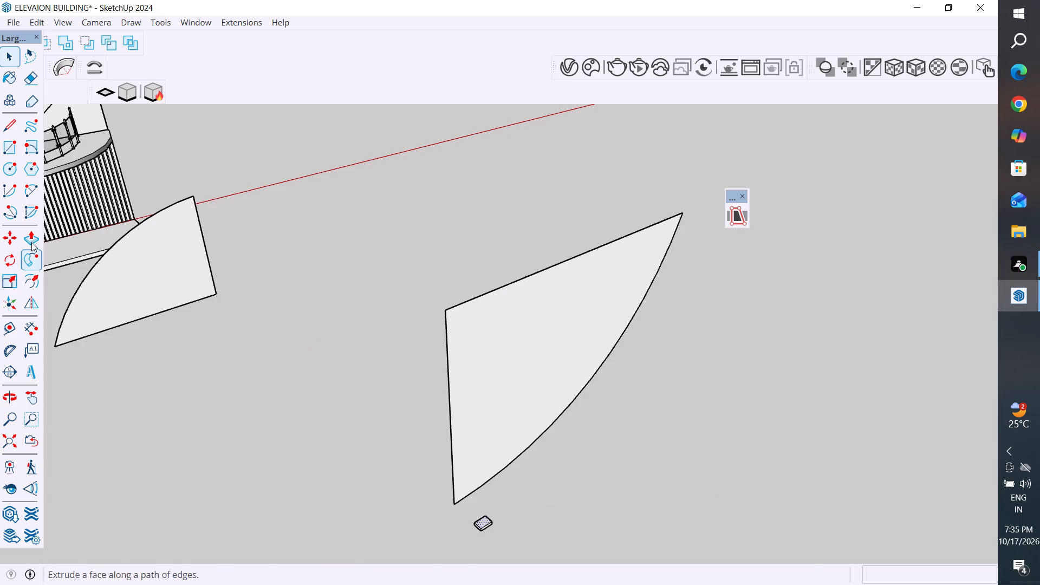
pyautogui.click(31, 242)
pyautogui.click(488, 516)
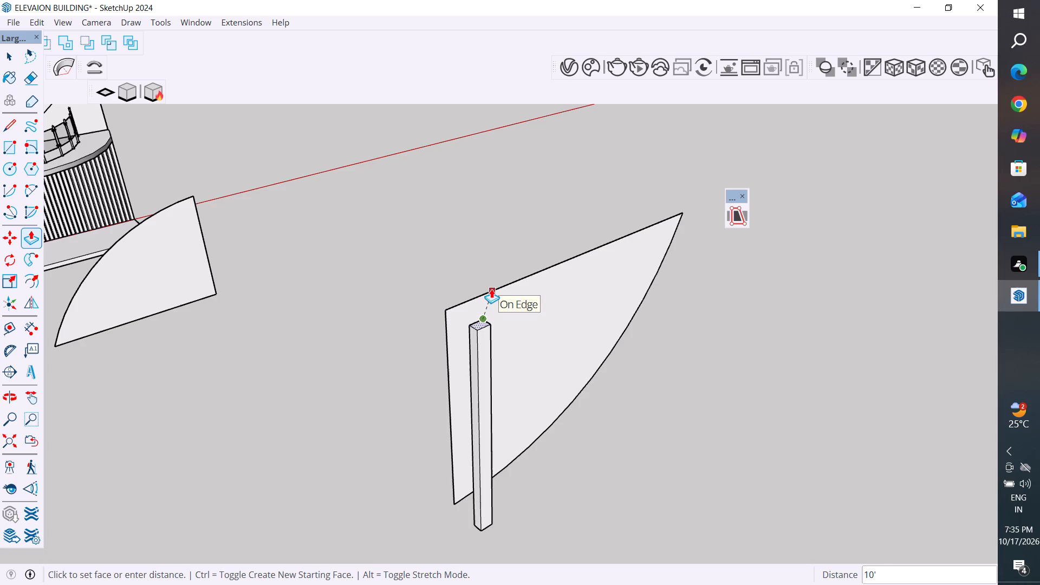
pyautogui.scroll(3, 491, 289)
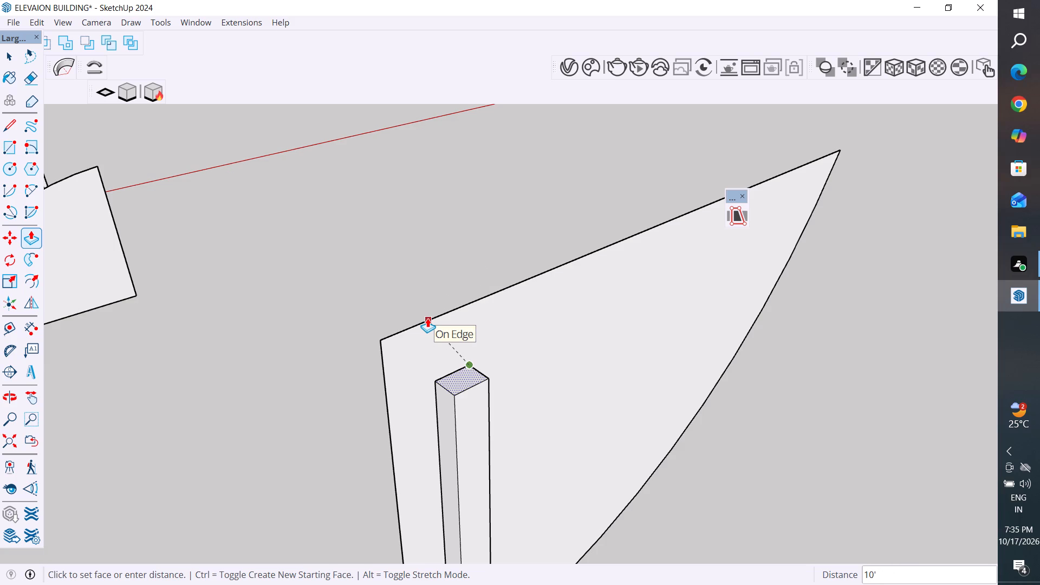
pyautogui.scroll(3, 427, 318)
pyautogui.scroll(-3, 427, 318)
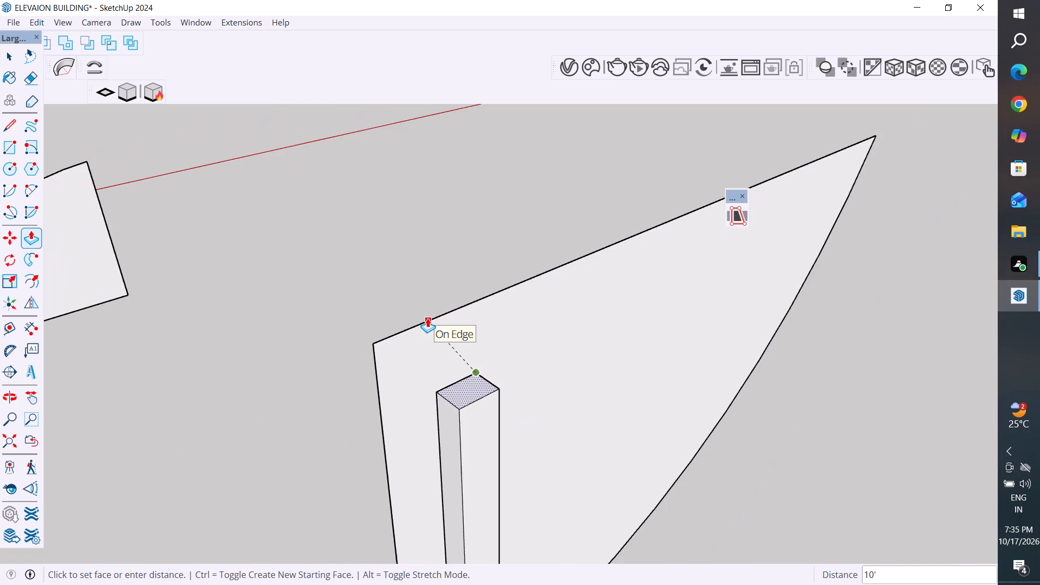
pyautogui.moveTo(427, 318); pyautogui.dragTo(606, 338, button='middle')
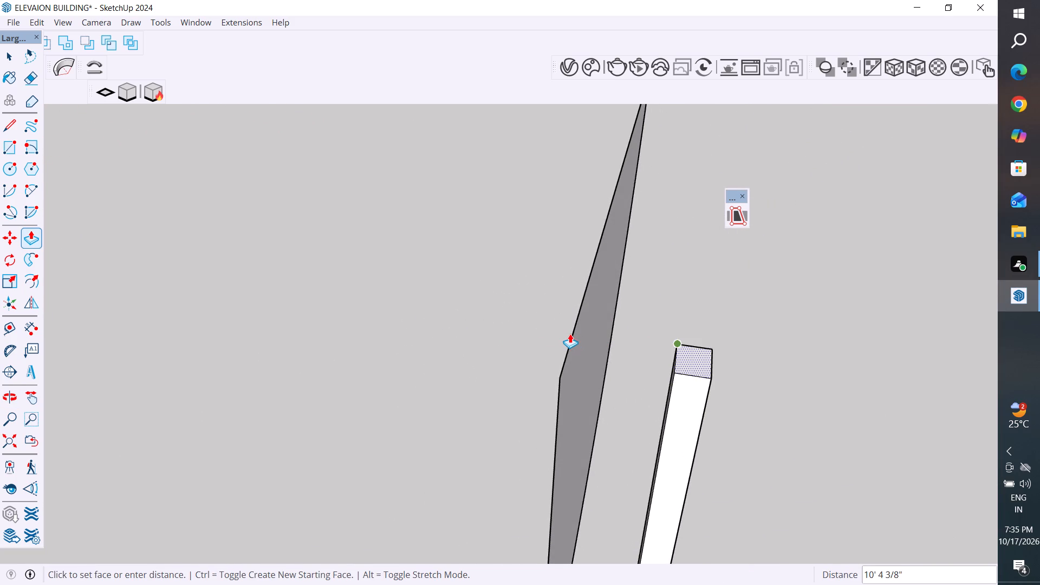
pyautogui.click(570, 334)
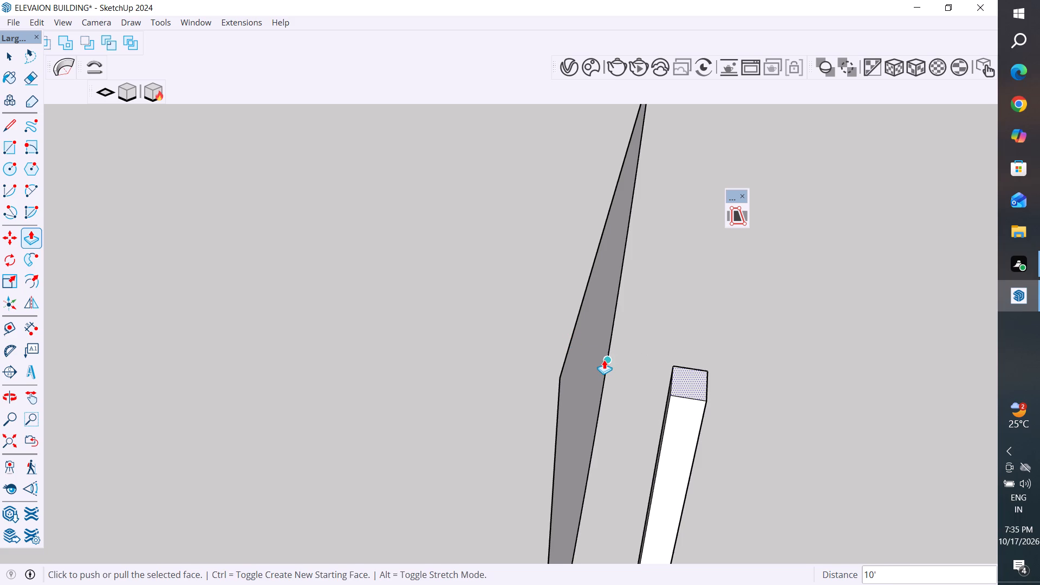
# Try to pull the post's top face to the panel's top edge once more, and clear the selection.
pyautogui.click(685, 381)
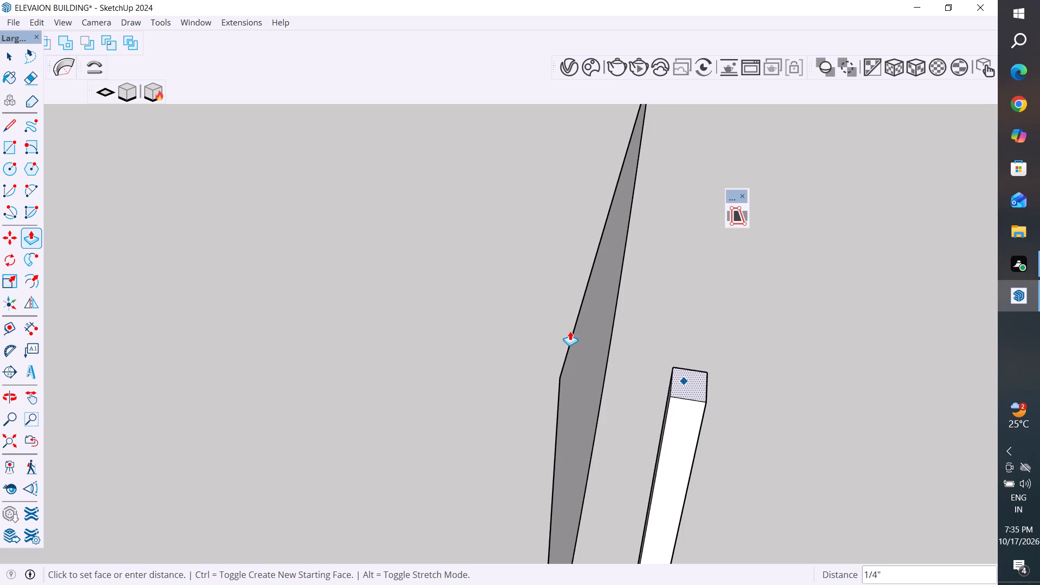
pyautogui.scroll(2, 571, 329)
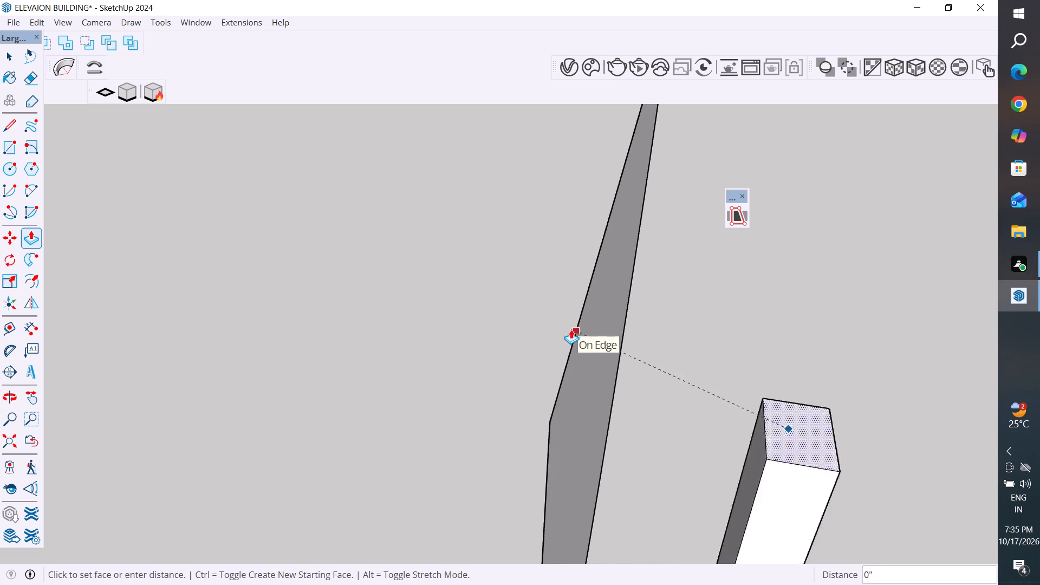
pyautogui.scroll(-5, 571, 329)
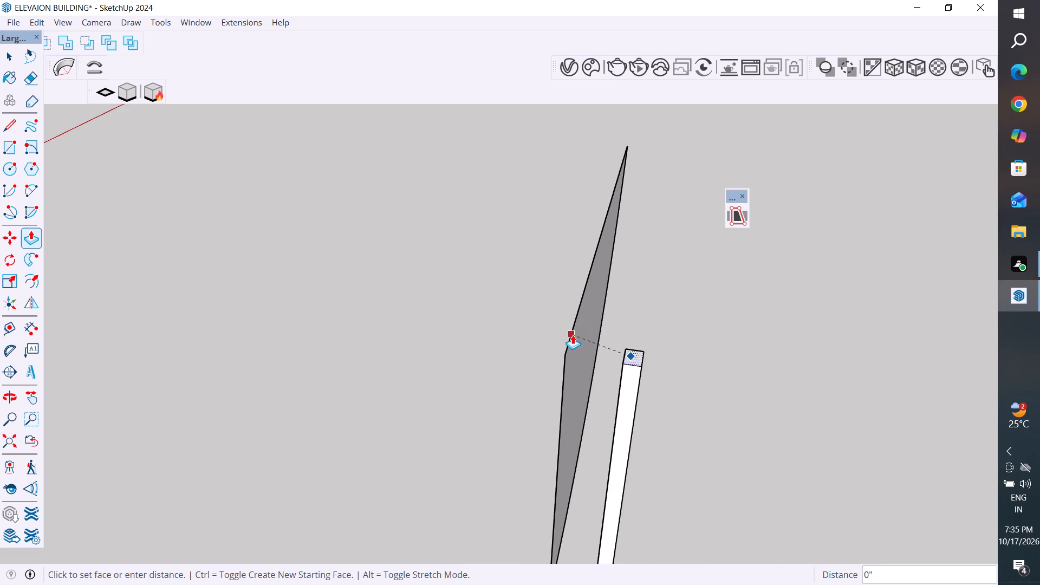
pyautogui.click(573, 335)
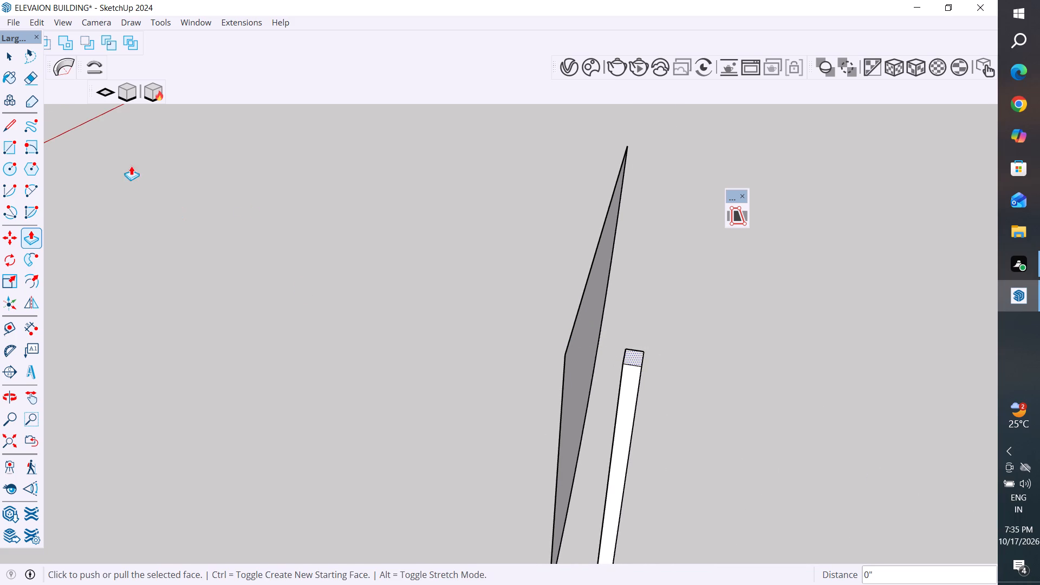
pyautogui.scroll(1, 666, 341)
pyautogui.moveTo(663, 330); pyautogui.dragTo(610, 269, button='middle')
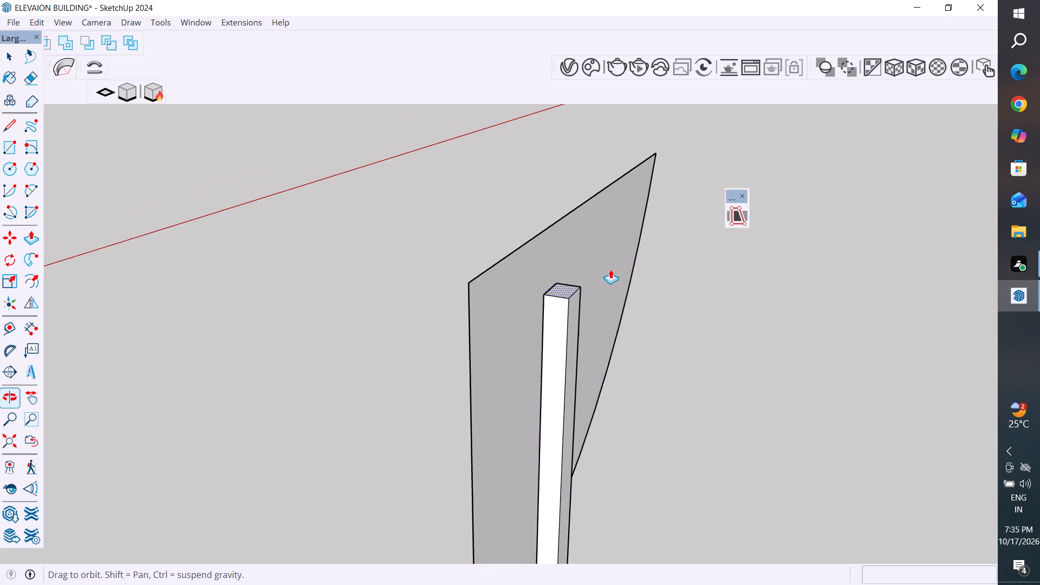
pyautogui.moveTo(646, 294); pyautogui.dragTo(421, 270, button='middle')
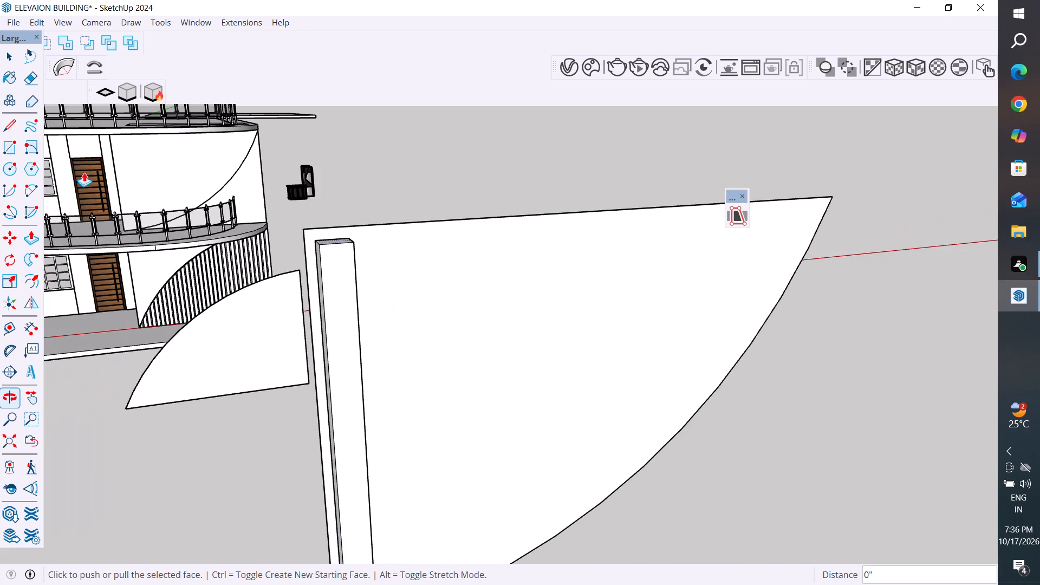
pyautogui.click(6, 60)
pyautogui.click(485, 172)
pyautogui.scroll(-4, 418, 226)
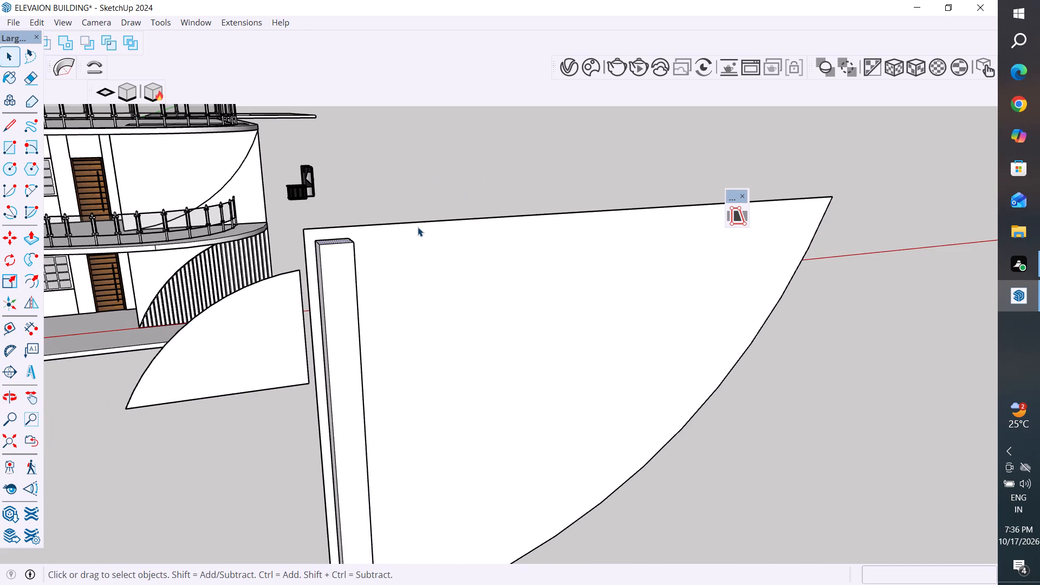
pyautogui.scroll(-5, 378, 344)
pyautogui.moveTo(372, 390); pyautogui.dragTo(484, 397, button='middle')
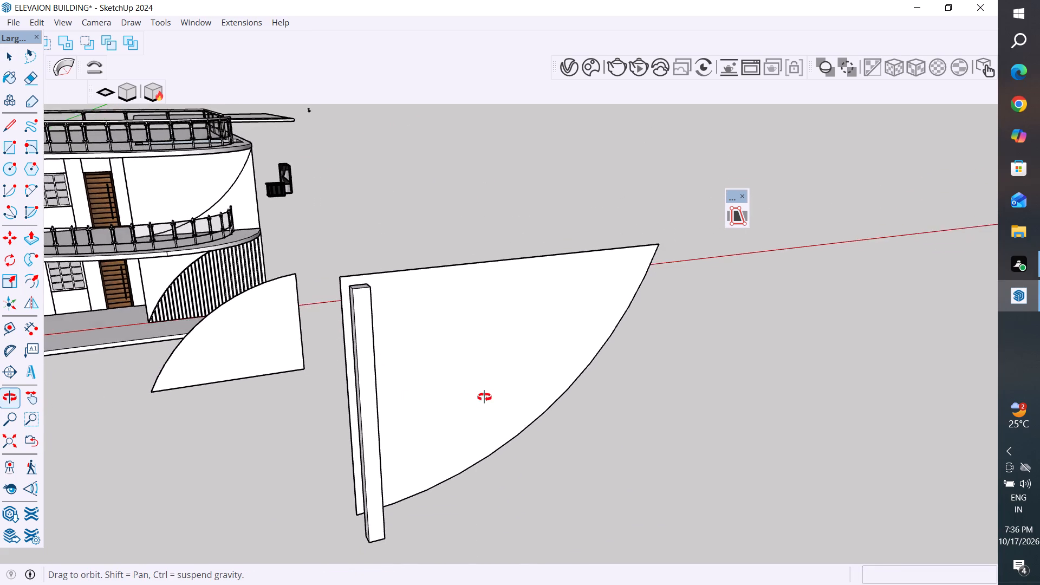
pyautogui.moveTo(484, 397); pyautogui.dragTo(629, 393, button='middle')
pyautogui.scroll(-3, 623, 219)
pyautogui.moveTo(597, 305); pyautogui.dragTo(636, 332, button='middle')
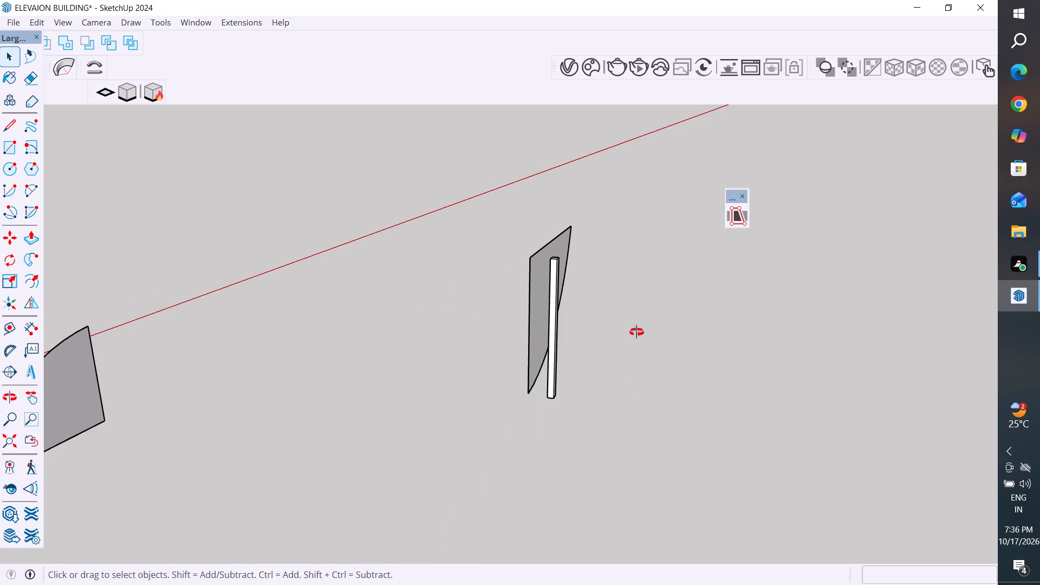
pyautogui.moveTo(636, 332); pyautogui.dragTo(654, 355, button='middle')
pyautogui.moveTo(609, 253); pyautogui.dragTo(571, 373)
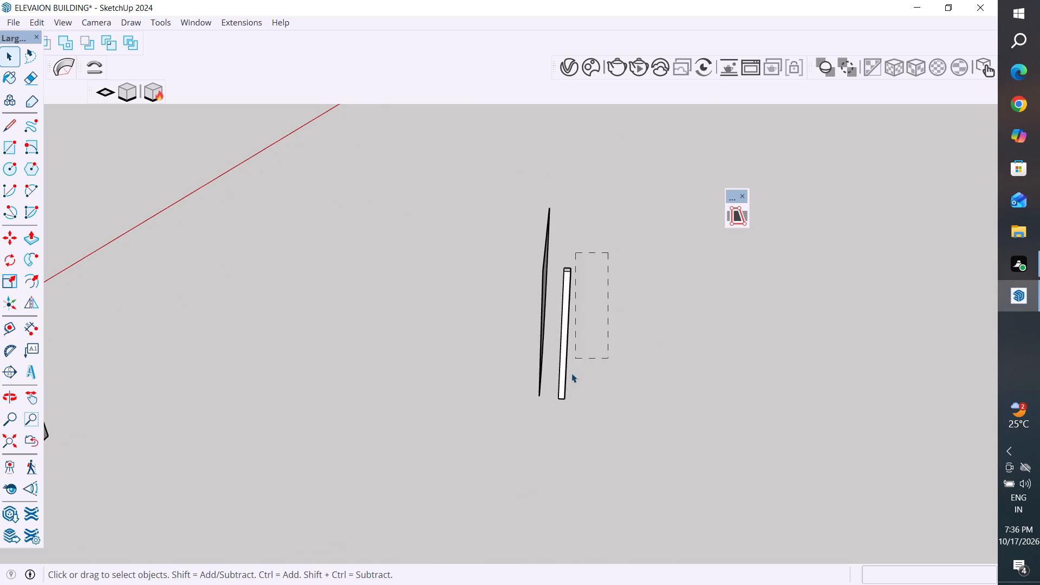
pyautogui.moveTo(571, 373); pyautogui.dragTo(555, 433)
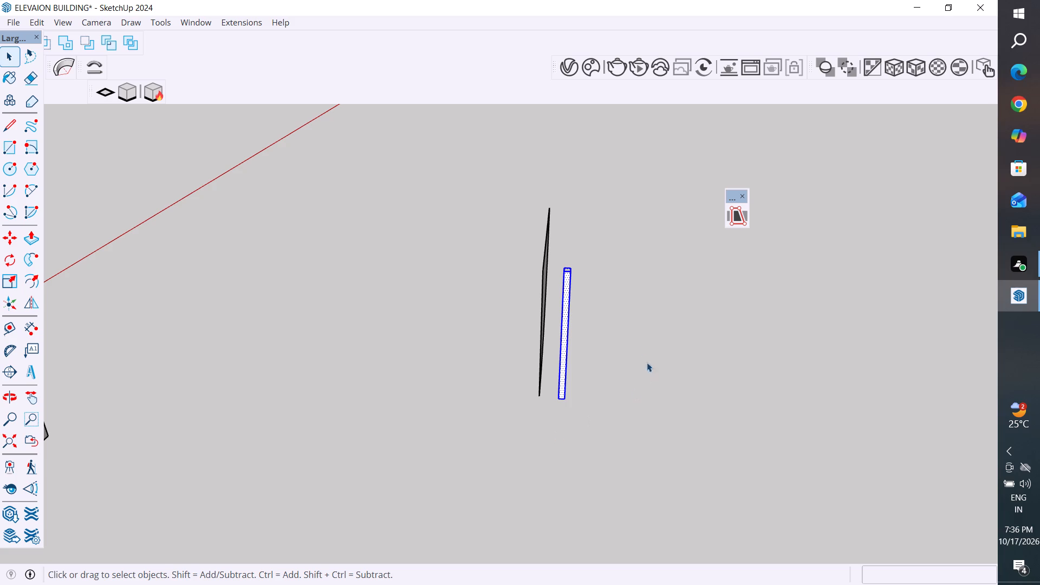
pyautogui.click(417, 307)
# Select all of the slim post's geometry and make it a group.
pyautogui.scroll(1, 660, 290)
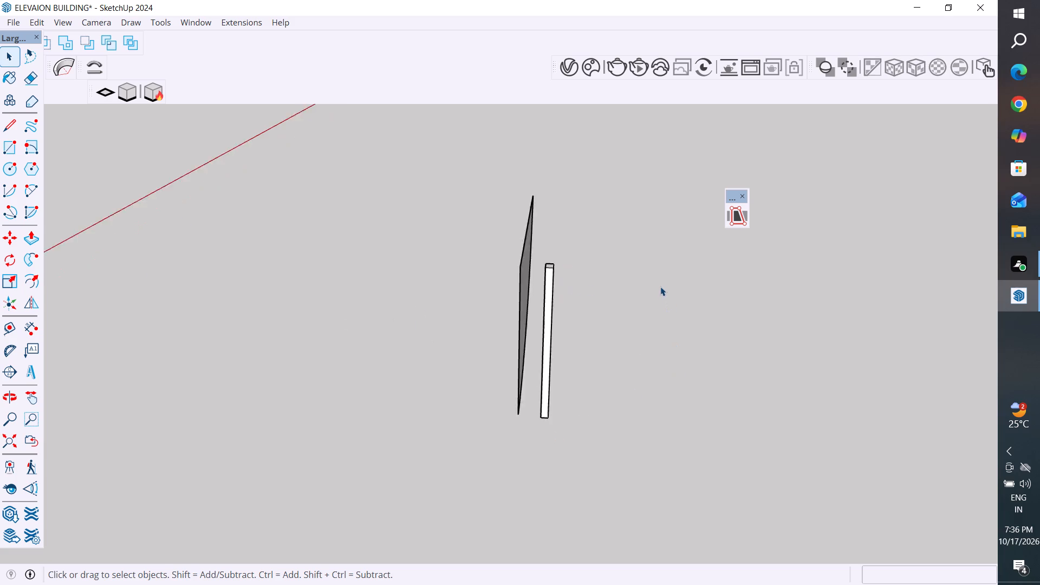
pyautogui.scroll(1, 660, 287)
pyautogui.moveTo(654, 317); pyautogui.dragTo(298, 391, button='middle')
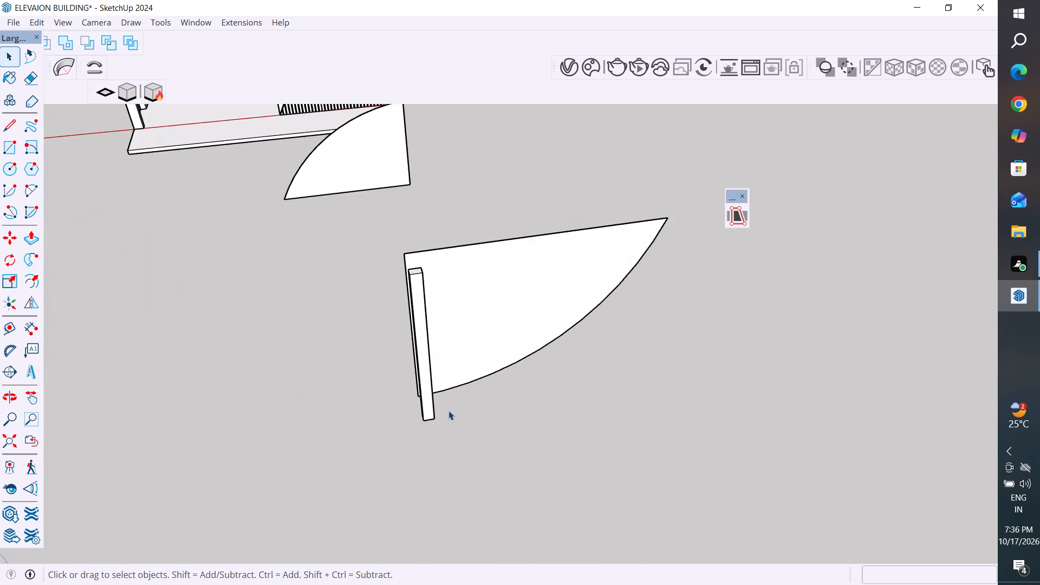
pyautogui.scroll(3, 448, 386)
pyautogui.moveTo(485, 409); pyautogui.dragTo(874, 496, button='middle')
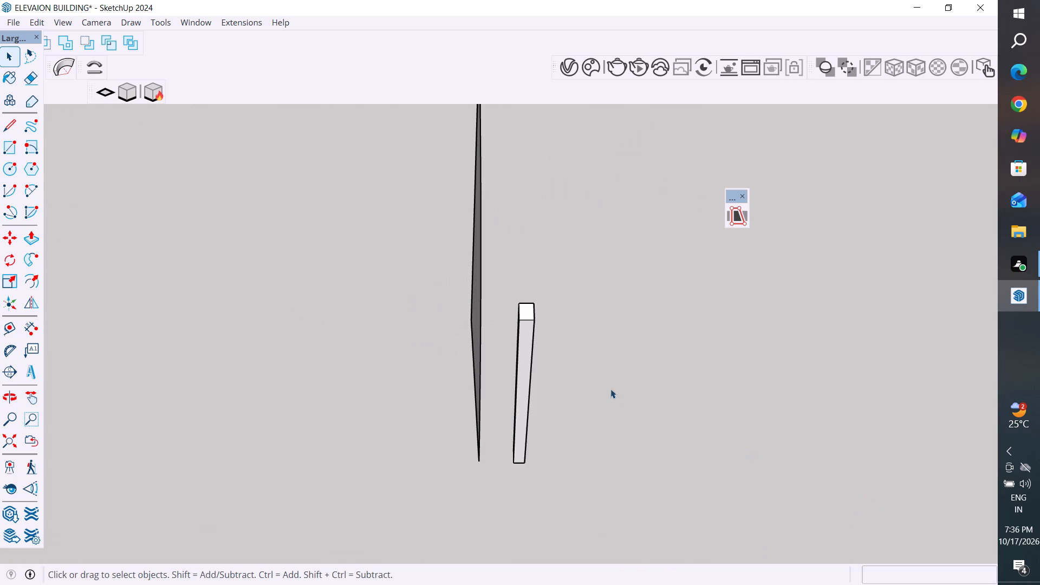
pyautogui.moveTo(558, 283); pyautogui.dragTo(511, 508)
pyautogui.moveTo(655, 446); pyautogui.dragTo(592, 440, button='middle')
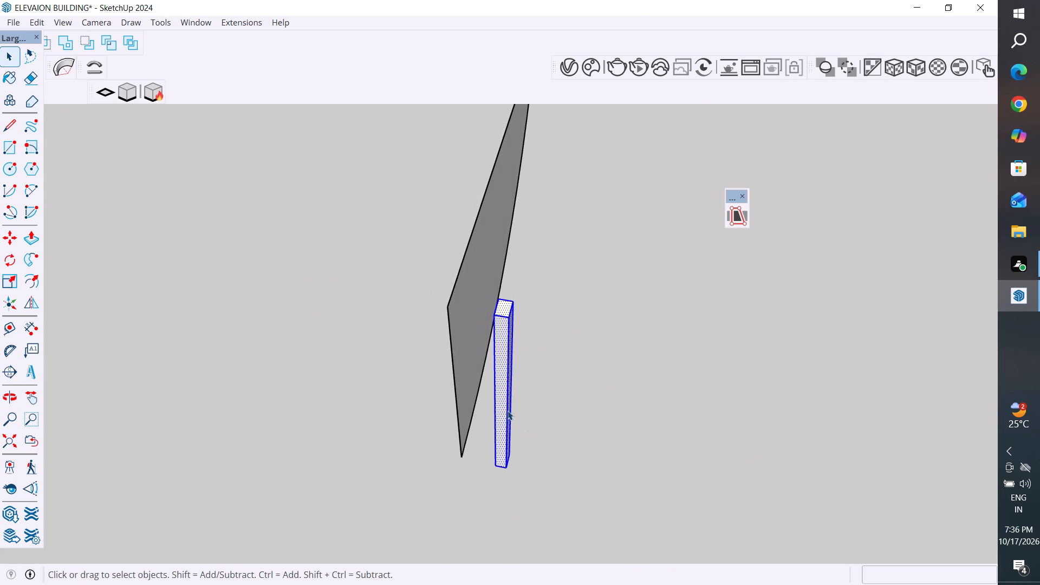
pyautogui.rightClick(504, 404)
pyautogui.click(570, 135)
# Copy the grouped post about 8 1/2" along the red axis, leaving a narrow gap beside the original at the panel's straight edge.
pyautogui.scroll(-5, 475, 432)
pyautogui.moveTo(756, 425); pyautogui.dragTo(328, 344, button='middle')
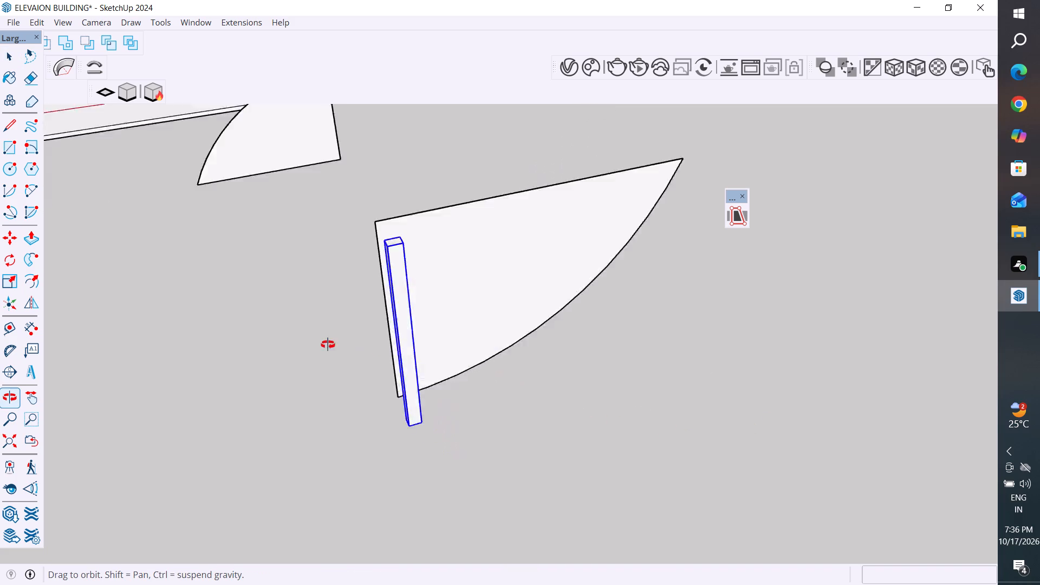
pyautogui.moveTo(328, 344); pyautogui.dragTo(276, 368, button='middle')
pyautogui.scroll(3, 399, 311)
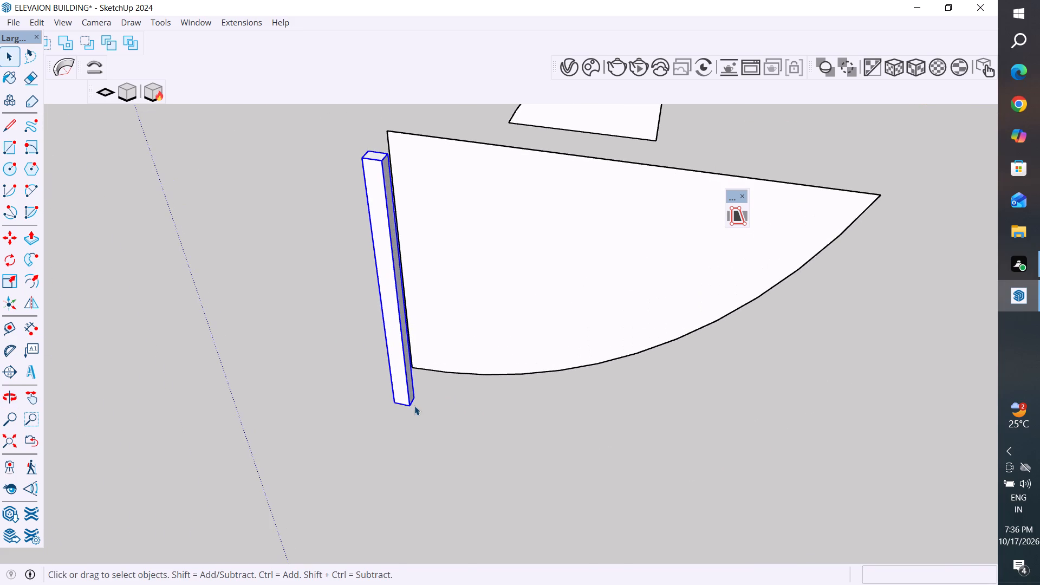
pyautogui.press('m')
pyautogui.click(413, 408)
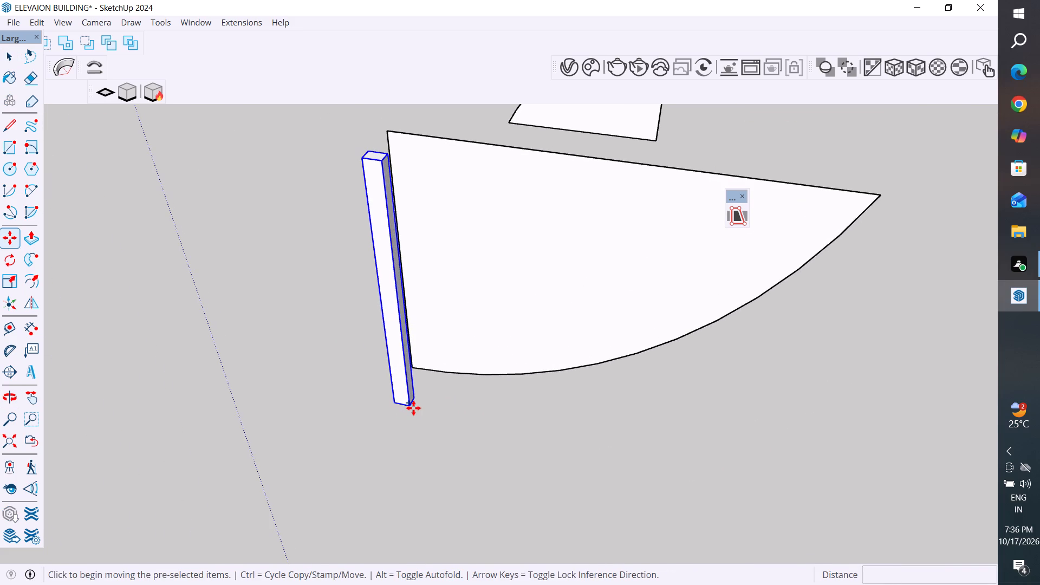
pyautogui.scroll(4, 431, 409)
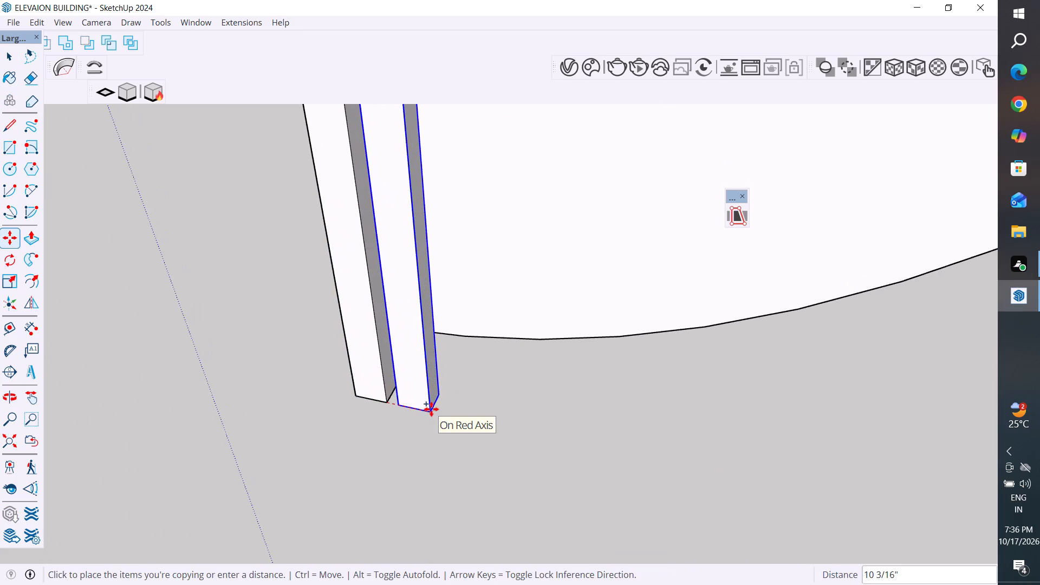
pyautogui.click(424, 409)
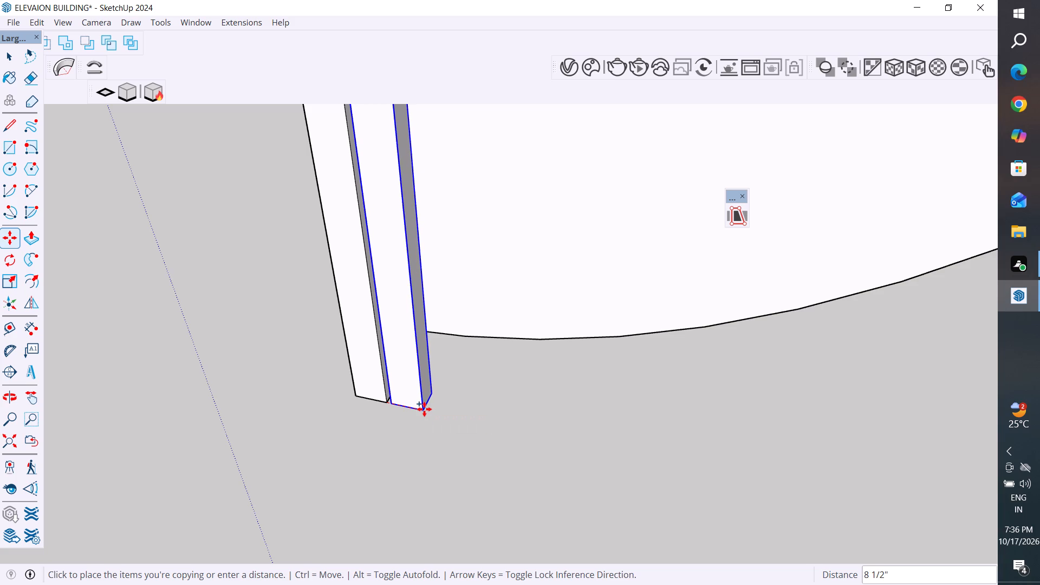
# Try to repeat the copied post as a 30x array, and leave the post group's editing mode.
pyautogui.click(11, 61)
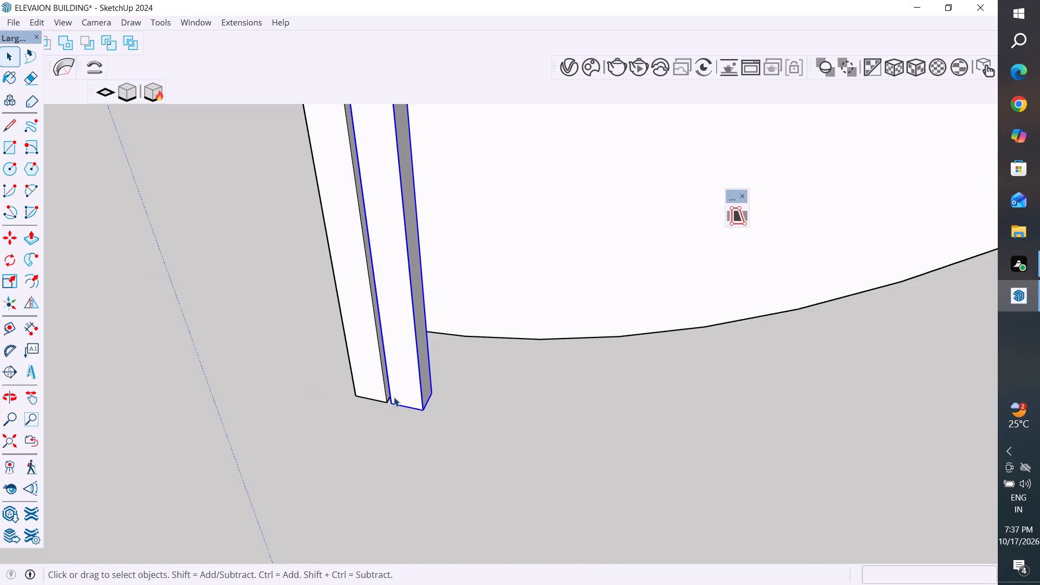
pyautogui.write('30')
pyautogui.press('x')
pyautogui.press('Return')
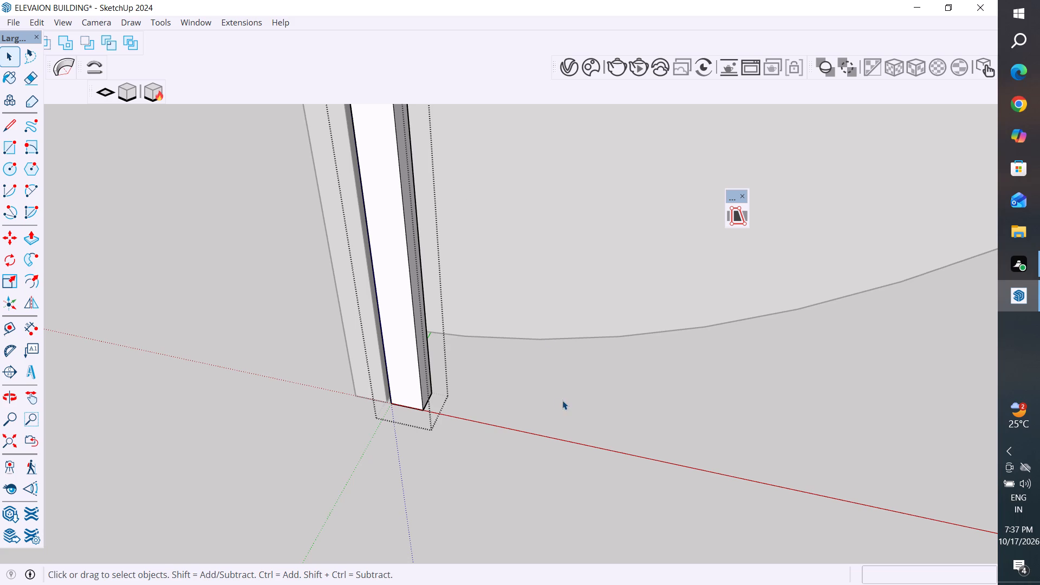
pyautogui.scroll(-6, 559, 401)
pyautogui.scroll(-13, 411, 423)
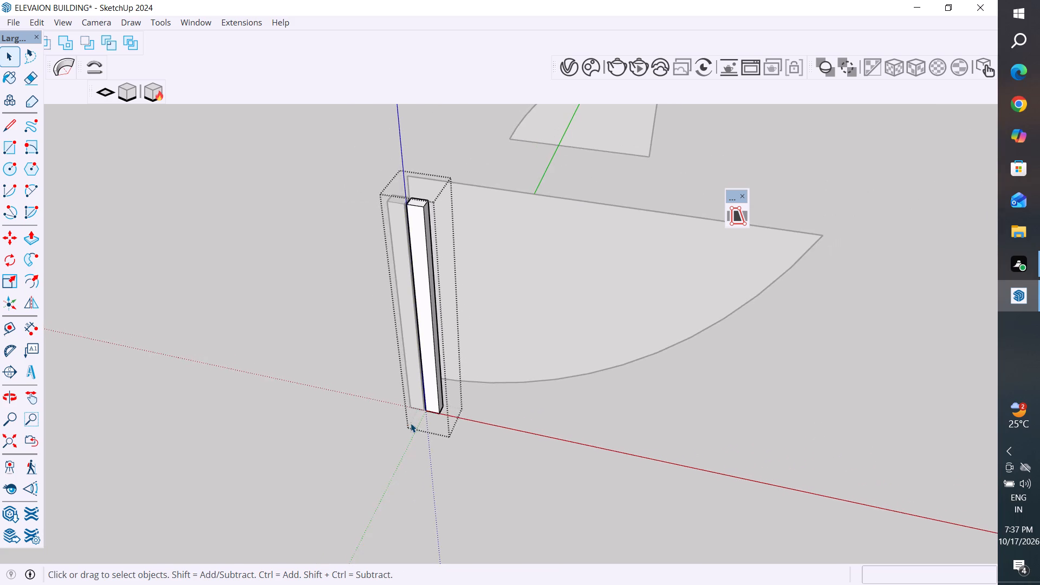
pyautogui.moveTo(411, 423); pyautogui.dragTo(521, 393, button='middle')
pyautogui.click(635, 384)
# Copy the second post about 8 3/8" along the red axis and repeat the copy as a 30x array across the curved panel.
pyautogui.scroll(5, 426, 425)
pyautogui.click(433, 428)
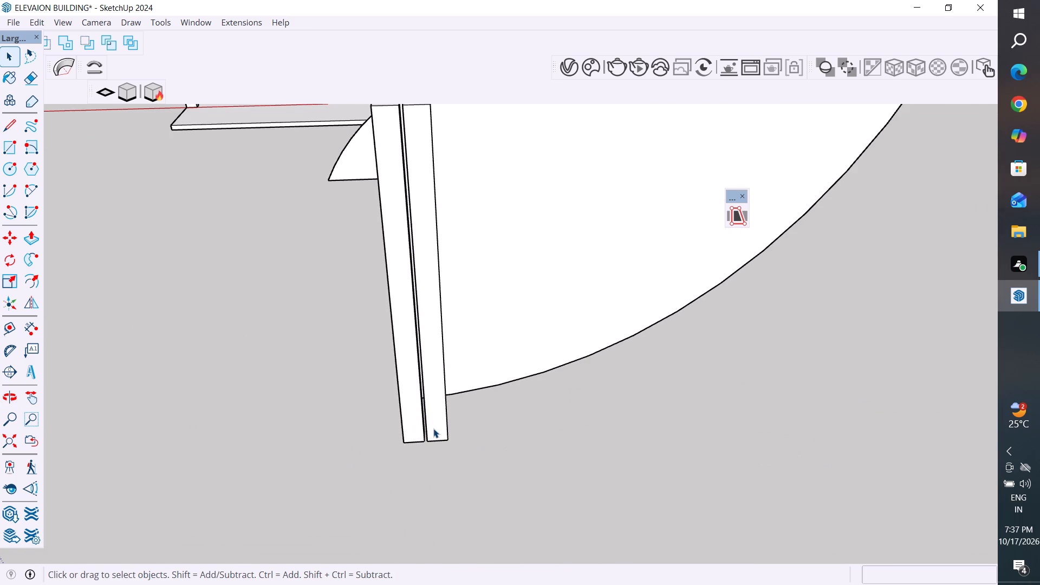
pyautogui.press('m')
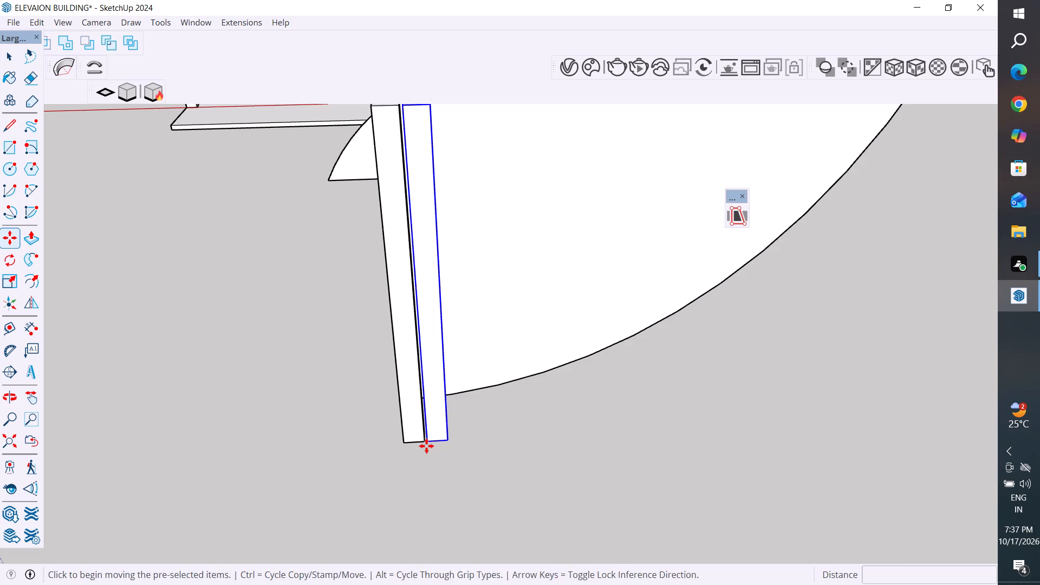
pyautogui.scroll(8, 426, 446)
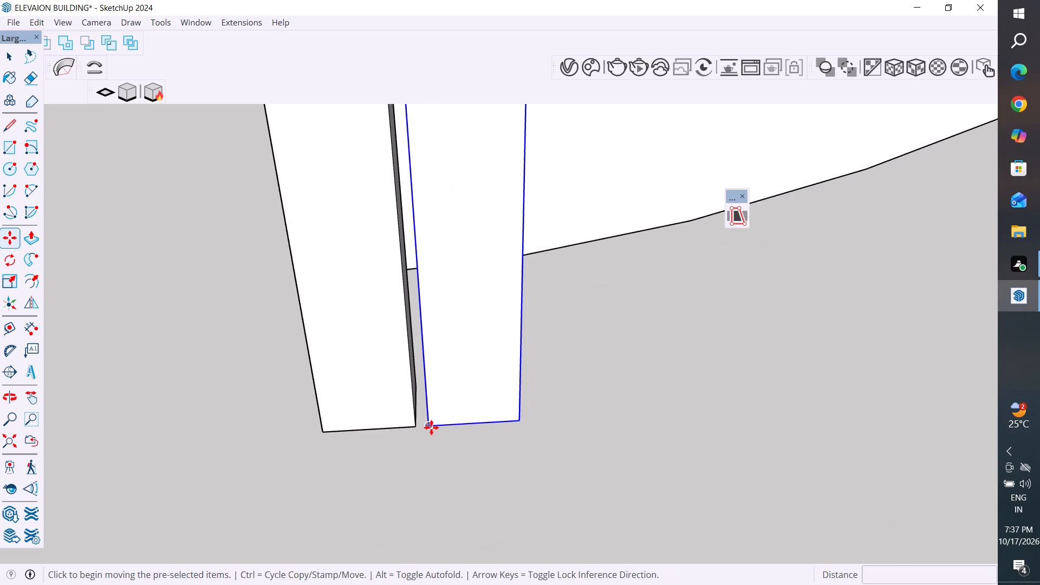
pyautogui.keyDown('ctrl'); pyautogui.click(431, 427); pyautogui.keyUp('ctrl')
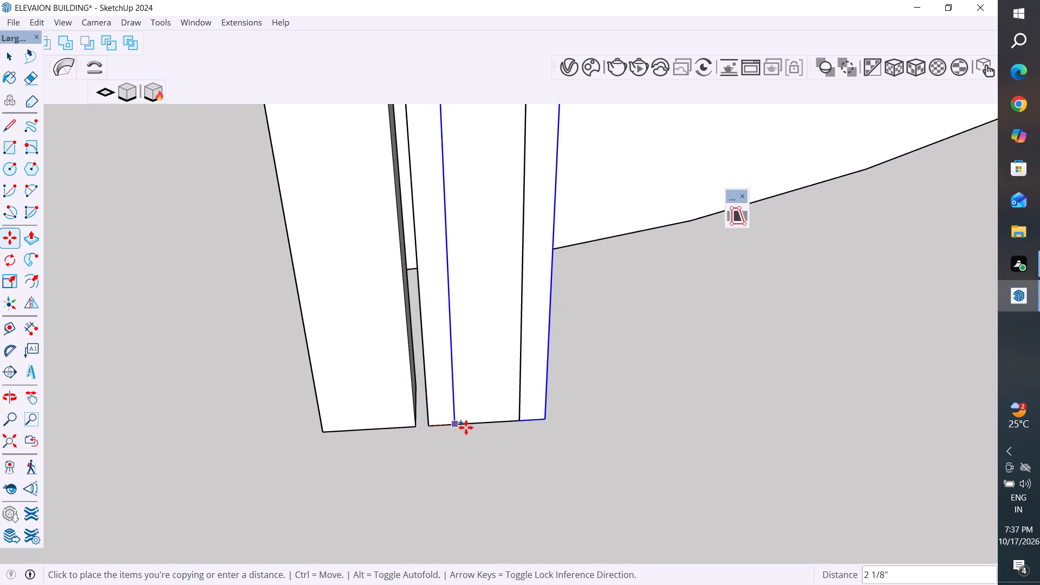
pyautogui.click(531, 424)
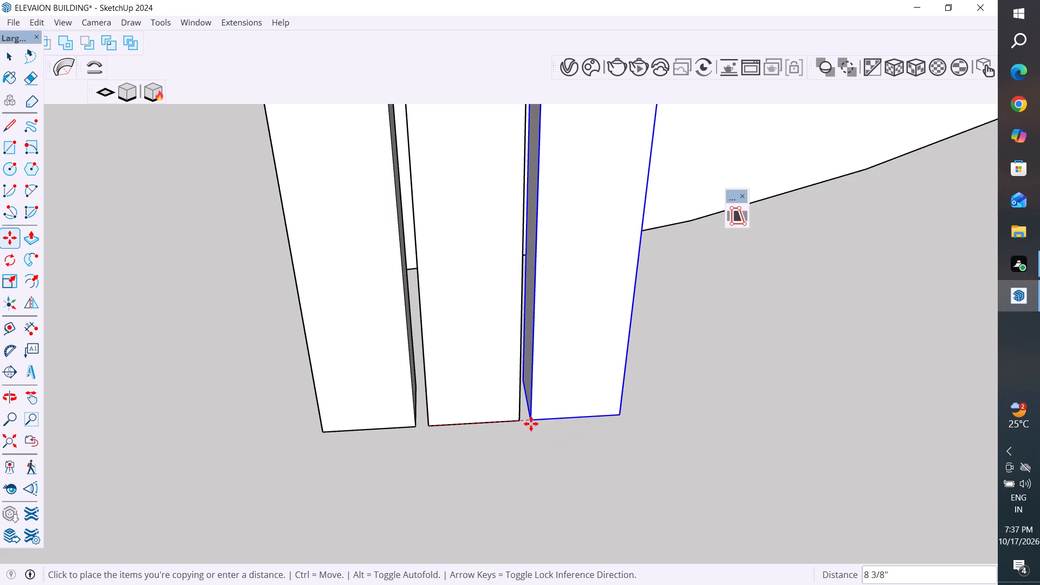
pyautogui.write('30')
pyautogui.press('x')
pyautogui.press('Return')
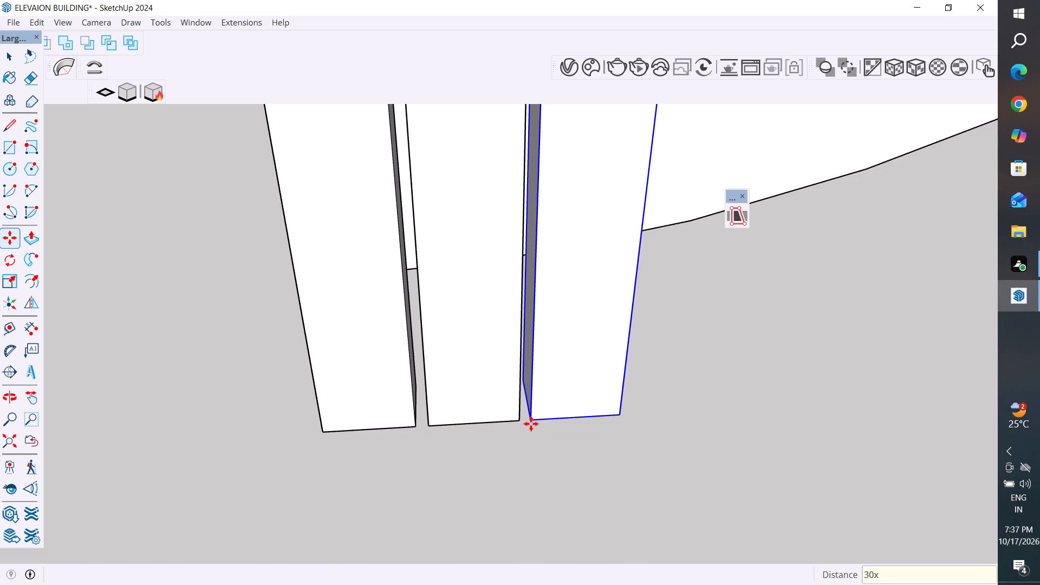
pyautogui.scroll(-8, 570, 490)
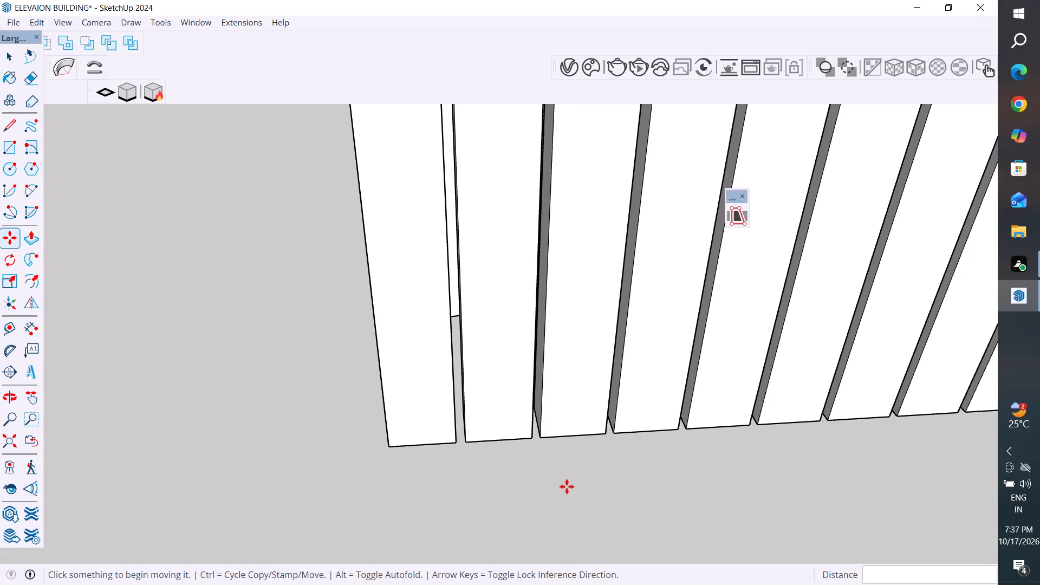
# Examine the row of posts against the copied curved panel and the building's front from both sides.
pyautogui.moveTo(567, 486); pyautogui.dragTo(587, 545)
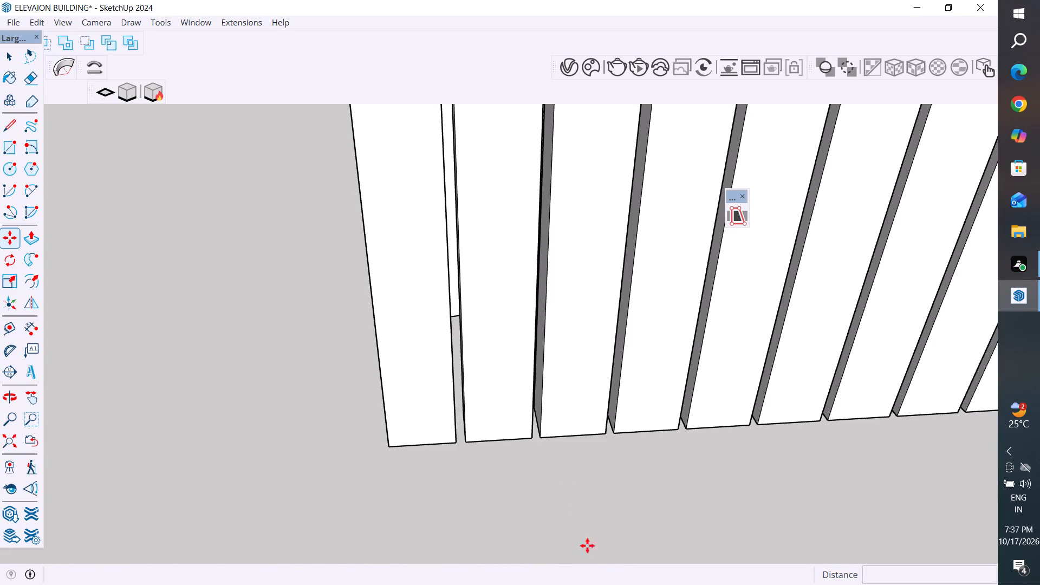
pyautogui.moveTo(587, 545); pyautogui.dragTo(890, 584)
pyautogui.scroll(-3, 513, 522)
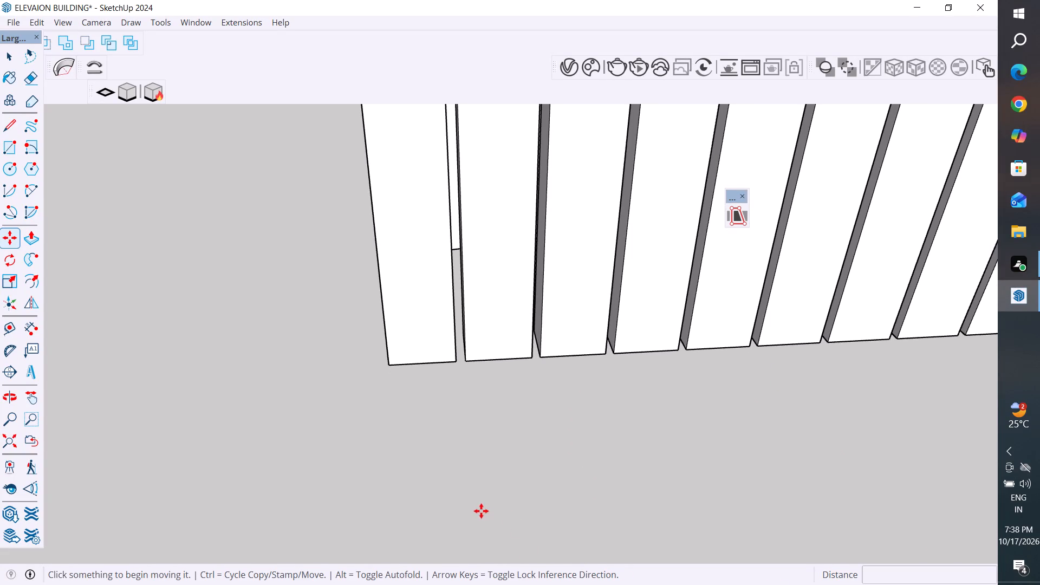
pyautogui.scroll(-12, 481, 511)
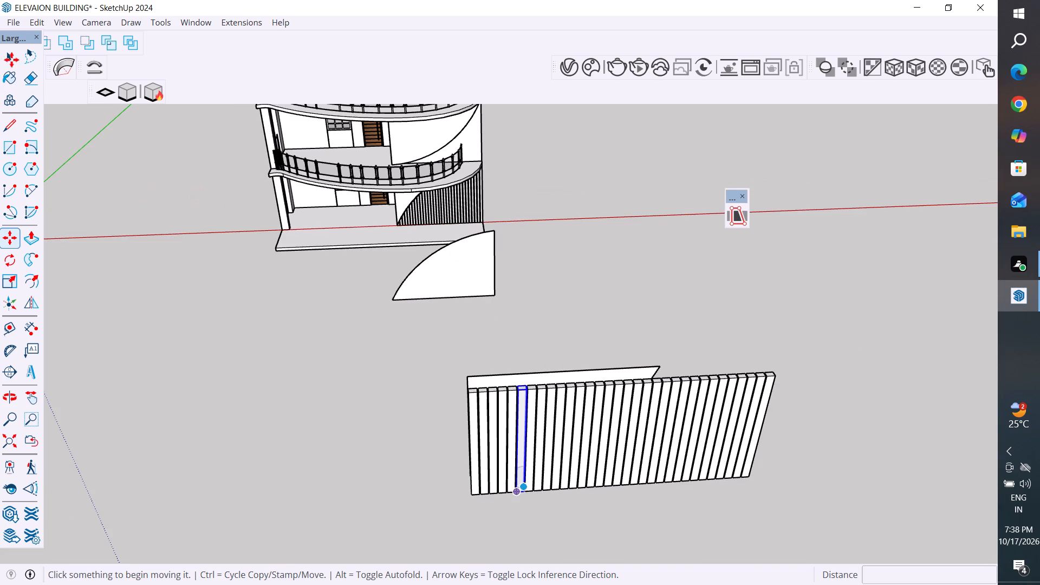
pyautogui.click(11, 60)
pyautogui.moveTo(714, 438); pyautogui.dragTo(541, 440, button='middle')
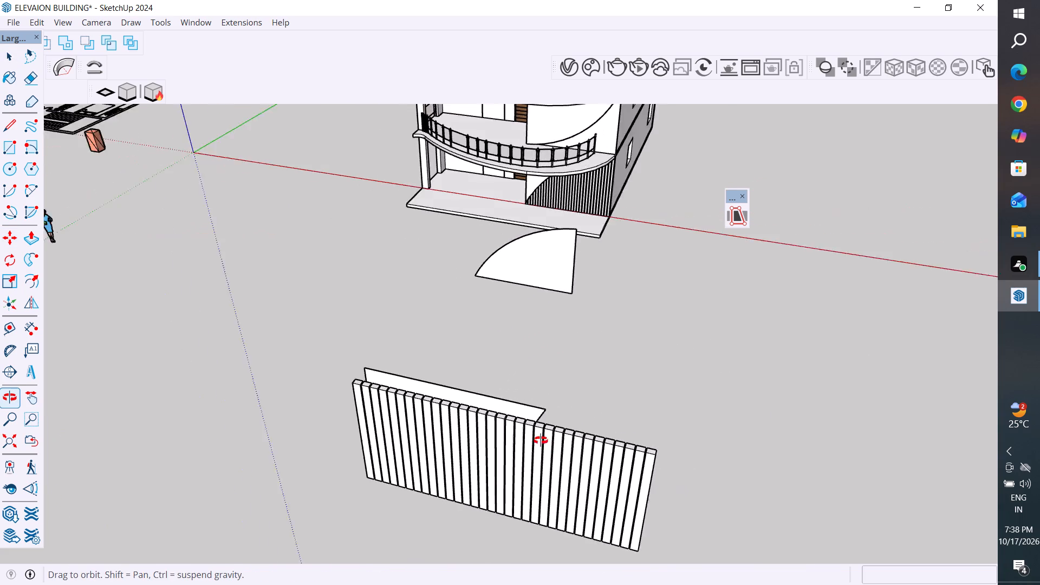
pyautogui.moveTo(541, 440); pyautogui.dragTo(382, 393, button='middle')
pyautogui.moveTo(492, 404); pyautogui.dragTo(420, 418, button='middle')
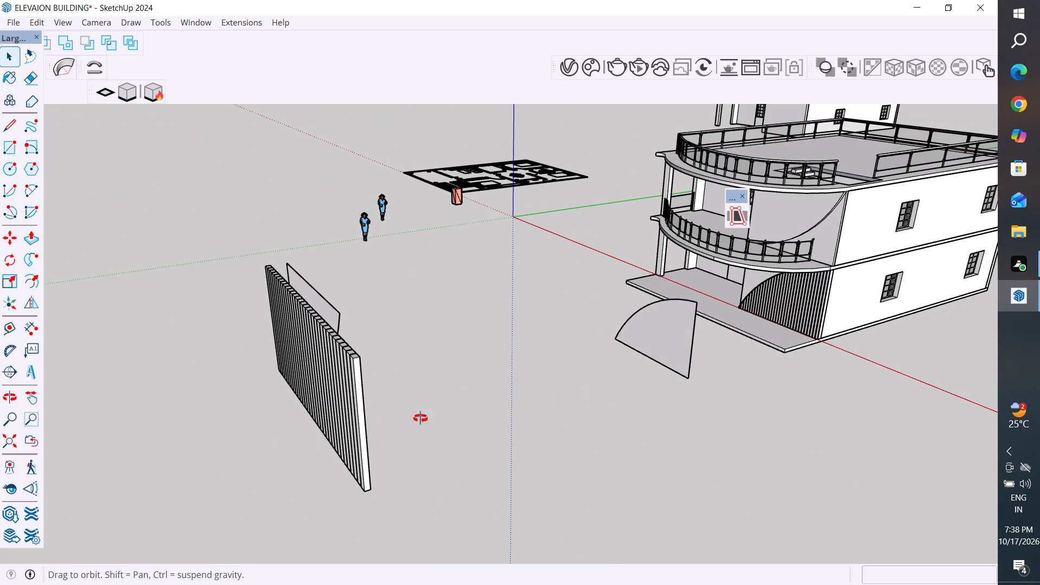
pyautogui.moveTo(420, 418); pyautogui.dragTo(386, 422, button='middle')
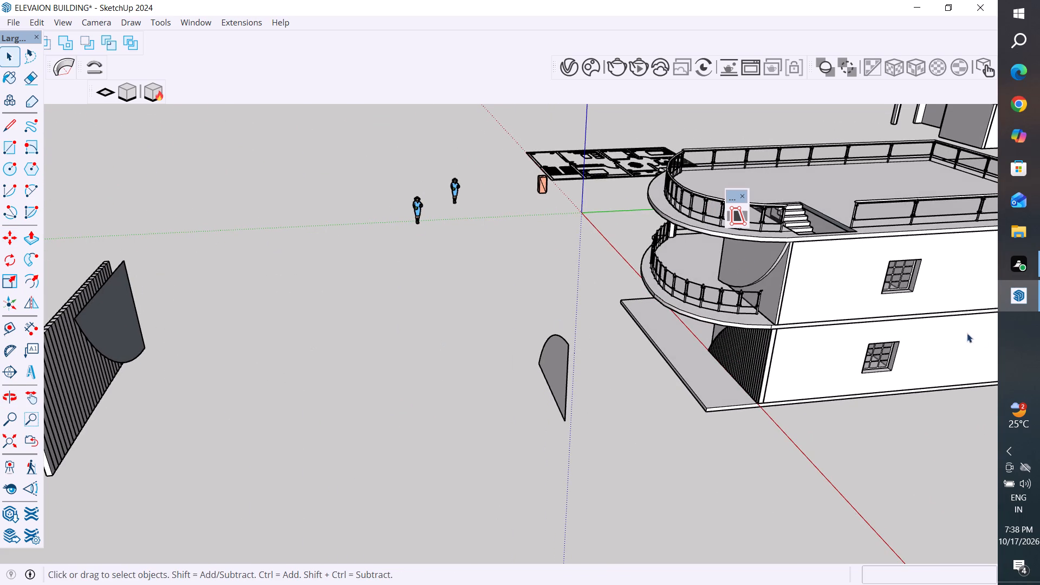
pyautogui.scroll(-2, 745, 278)
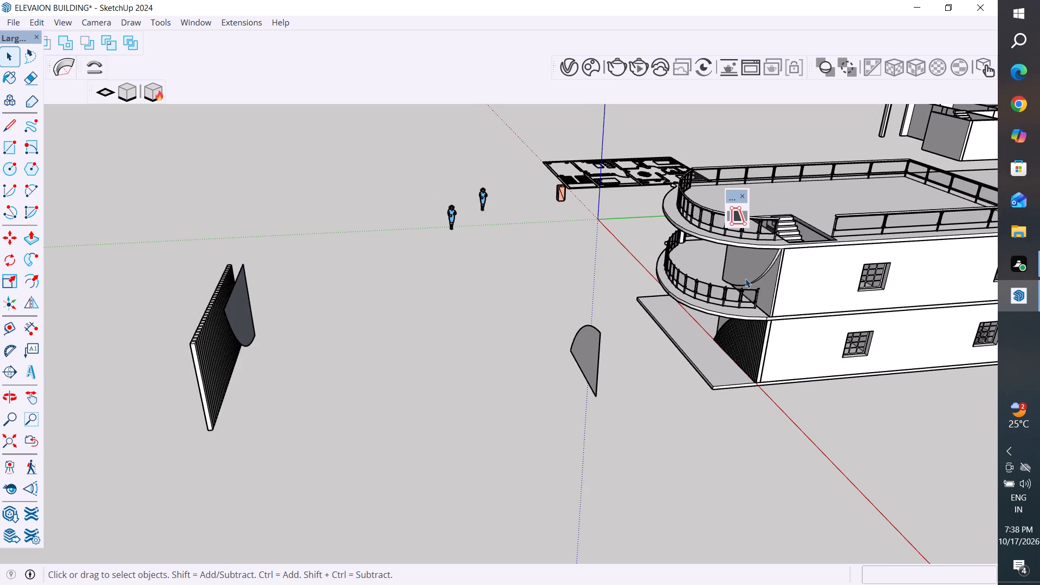
# Draw a reference line about 1' 5" long along the green axis from the copied panel's top corner to the row of posts.
pyautogui.scroll(3, 180, 297)
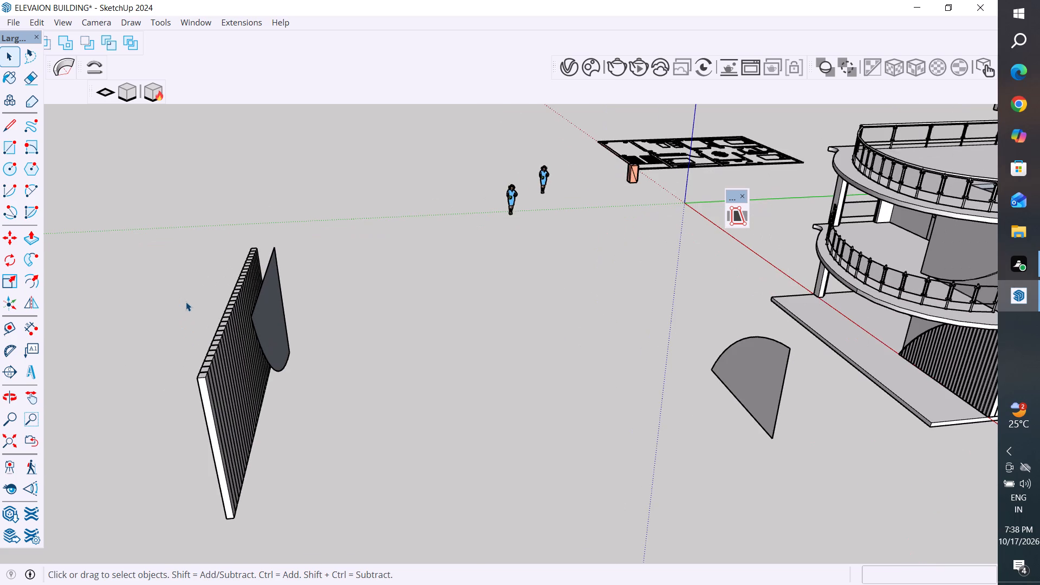
pyautogui.scroll(3, 245, 278)
pyautogui.moveTo(212, 349); pyautogui.dragTo(231, 340, button='middle')
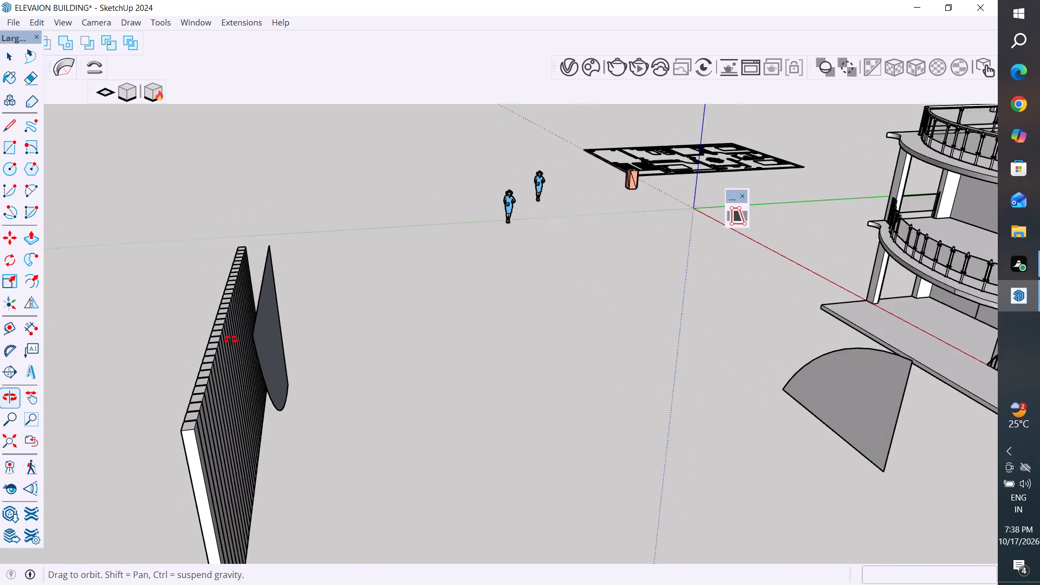
pyautogui.moveTo(231, 340); pyautogui.dragTo(277, 328, button='middle')
pyautogui.scroll(3, 236, 340)
pyautogui.moveTo(275, 342); pyautogui.dragTo(321, 340, button='middle')
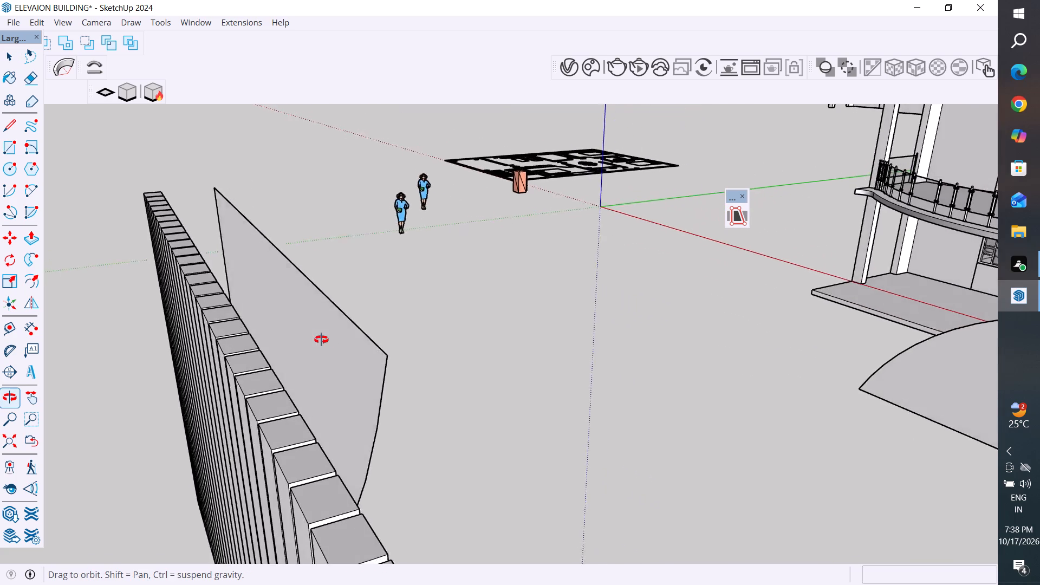
pyautogui.moveTo(321, 340); pyautogui.dragTo(439, 336, button='middle')
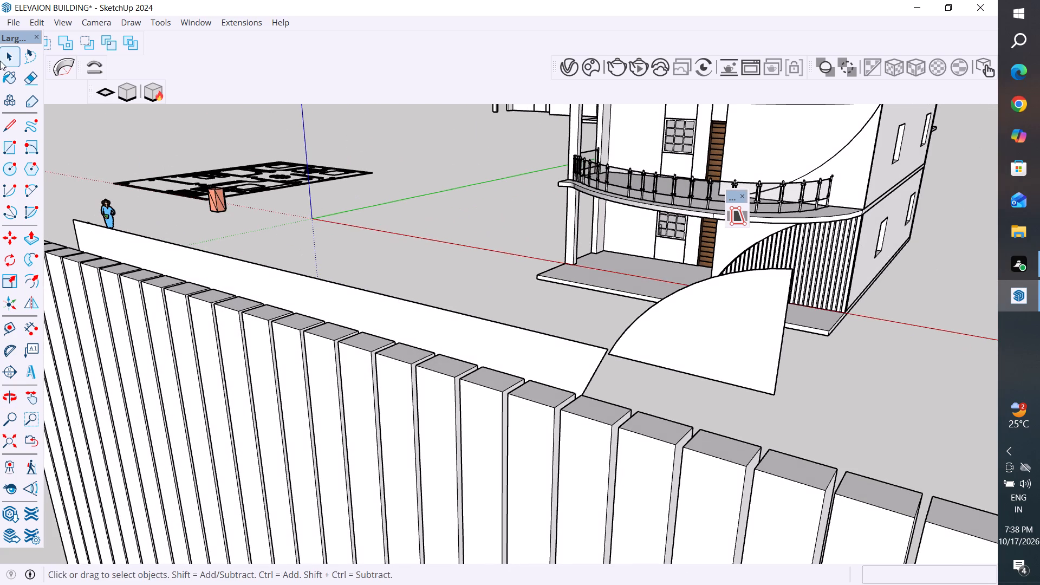
pyautogui.click(8, 124)
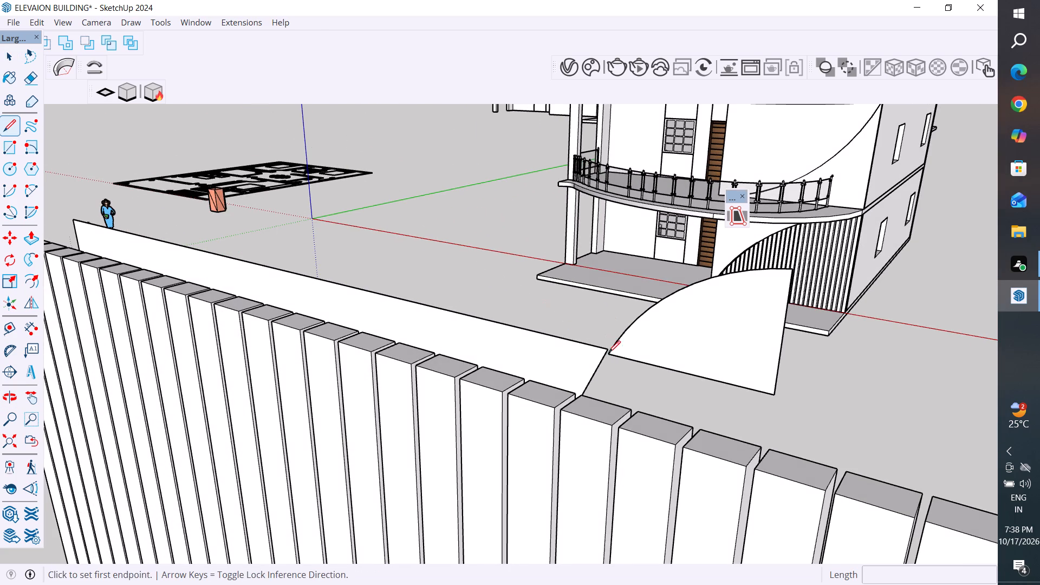
pyautogui.click(606, 351)
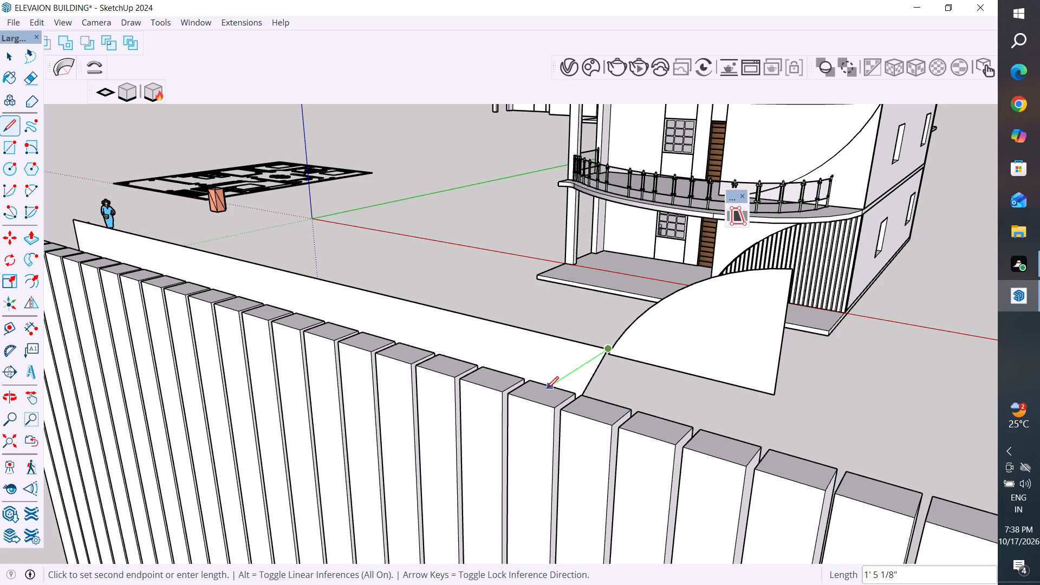
pyautogui.click(547, 388)
pyautogui.click(9, 57)
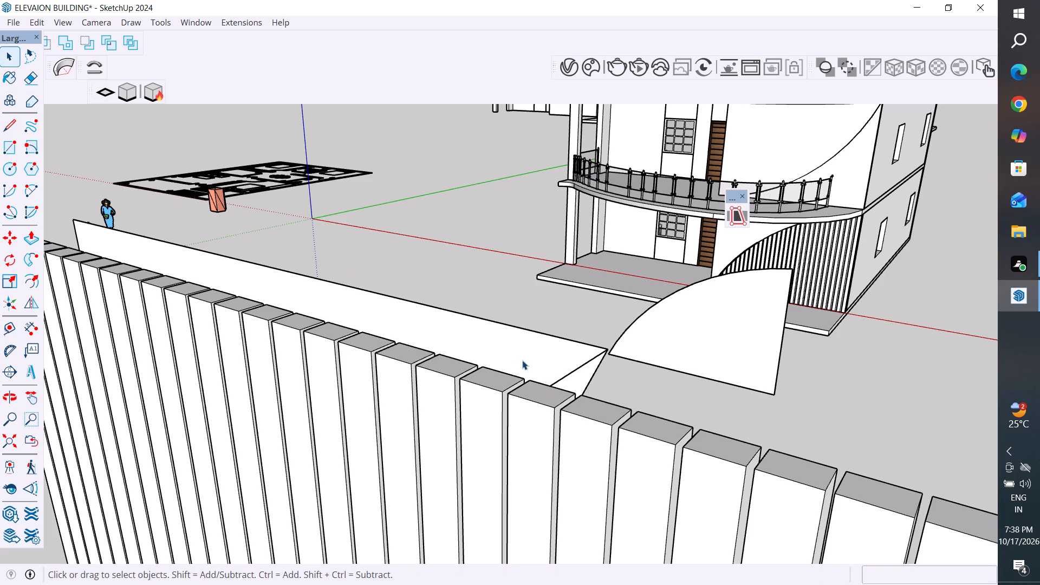
# Delete the surplus posts that extend past the reference line at the panel's pointed end.
pyautogui.scroll(-3, 524, 362)
pyautogui.moveTo(539, 374); pyautogui.dragTo(719, 409, button='middle')
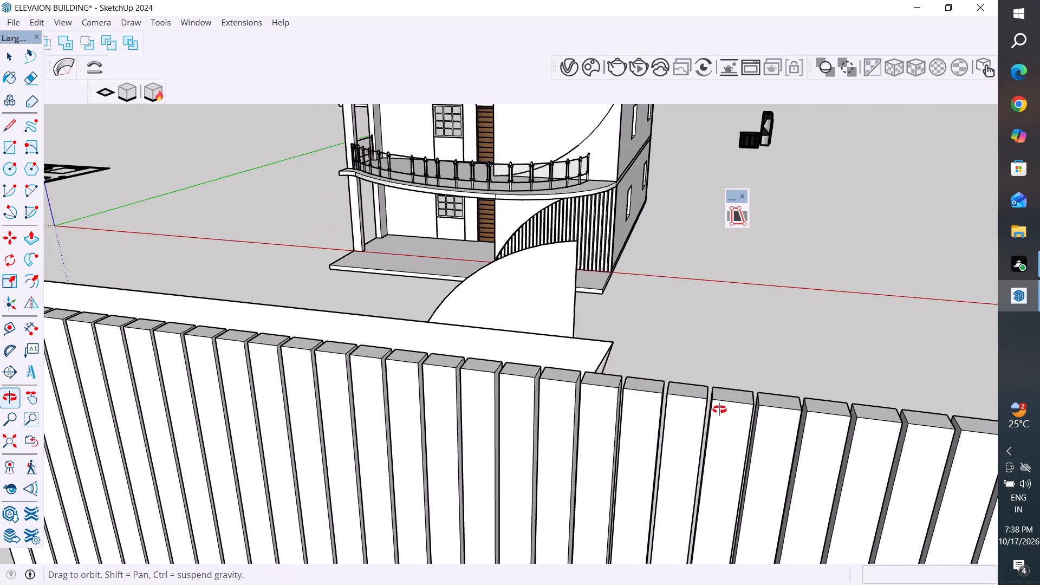
pyautogui.moveTo(719, 409); pyautogui.dragTo(736, 424, button='middle')
pyautogui.click(642, 394)
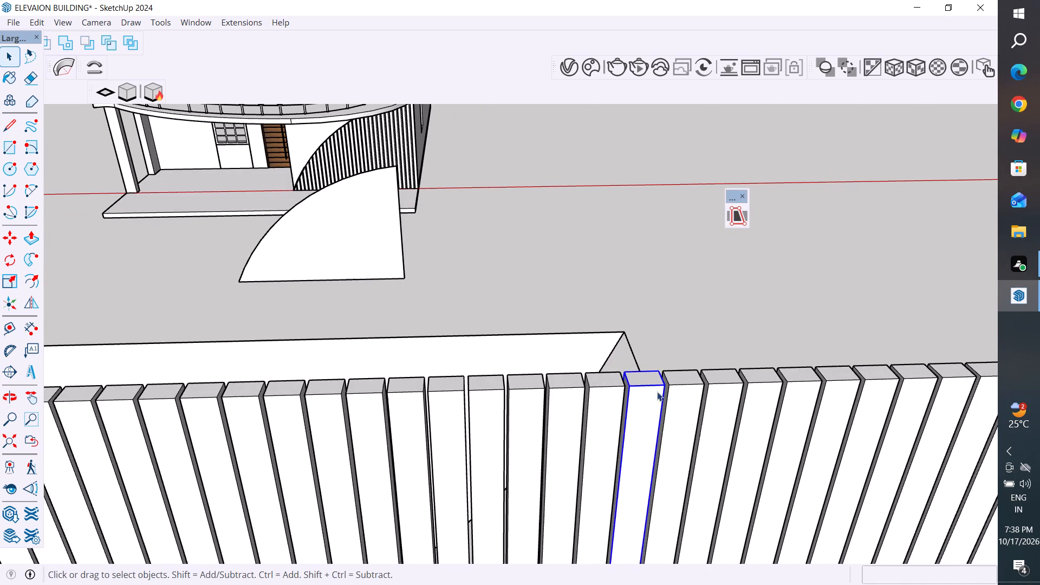
pyautogui.click(688, 389)
pyautogui.scroll(-3, 611, 402)
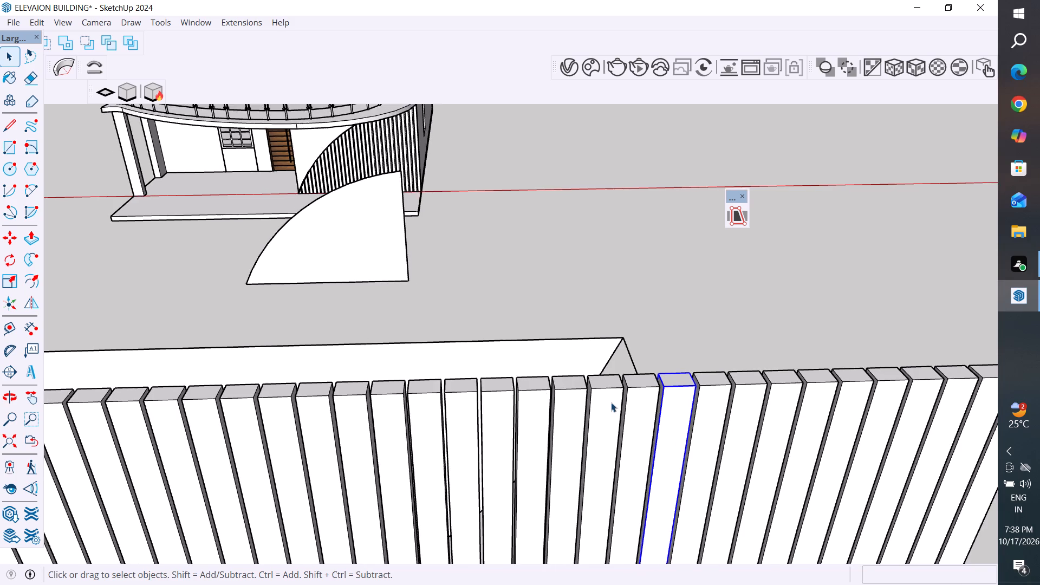
pyautogui.scroll(-2, 611, 402)
pyautogui.scroll(-5, 586, 354)
pyautogui.moveTo(797, 343); pyautogui.dragTo(697, 420)
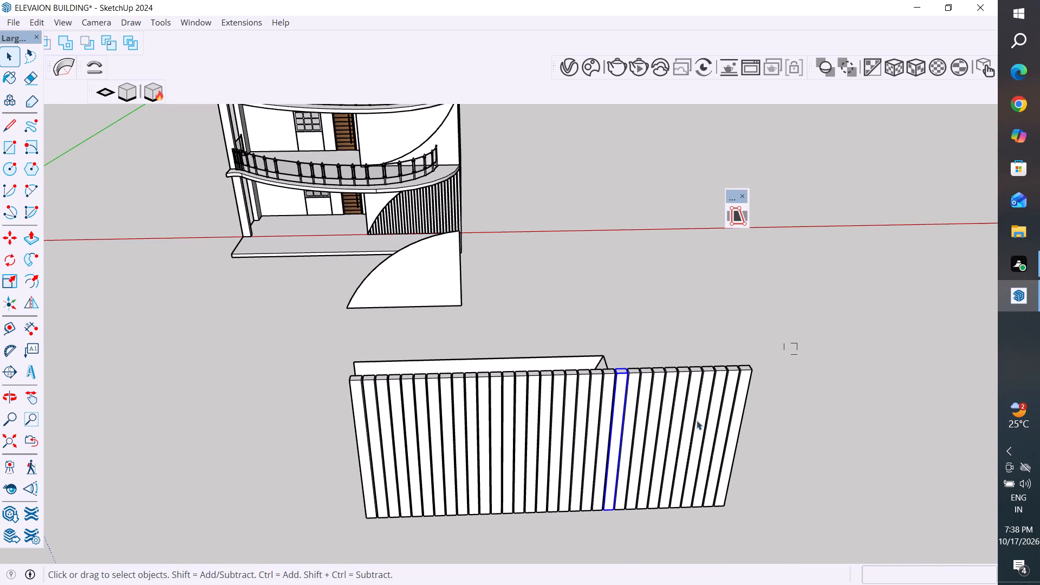
pyautogui.moveTo(697, 420); pyautogui.dragTo(621, 501)
pyautogui.press('Delete')
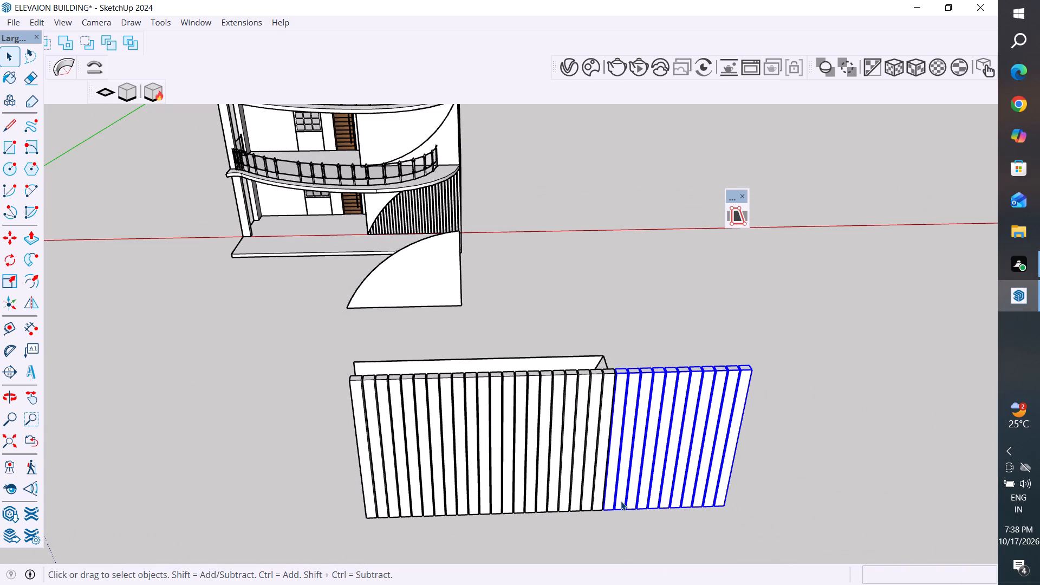
# Delete the reference line between the panel's corner and the posts.
pyautogui.moveTo(421, 422); pyautogui.dragTo(798, 381, button='middle')
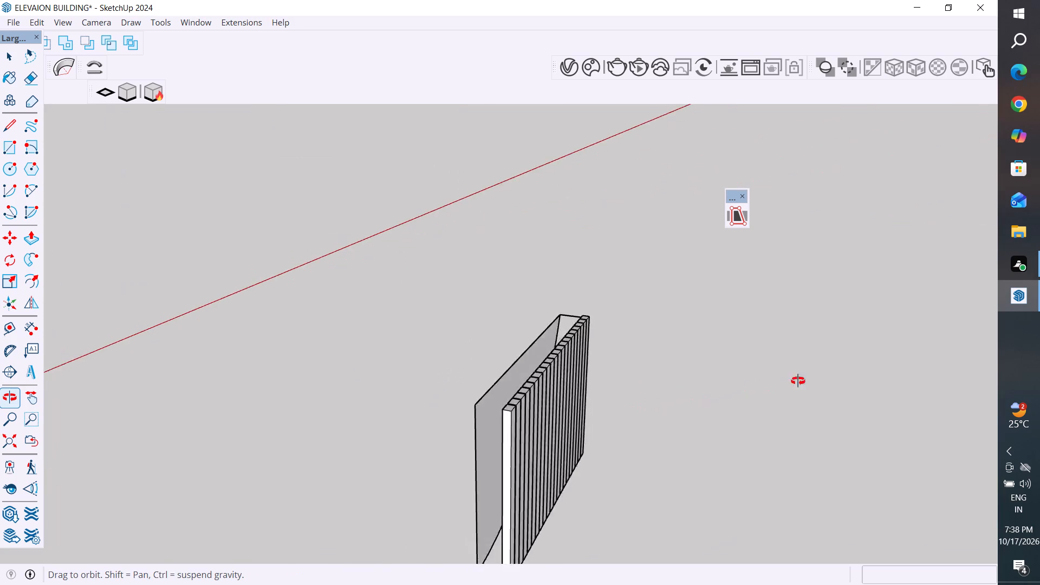
pyautogui.moveTo(798, 381); pyautogui.dragTo(846, 365, button='middle')
pyautogui.click(547, 317)
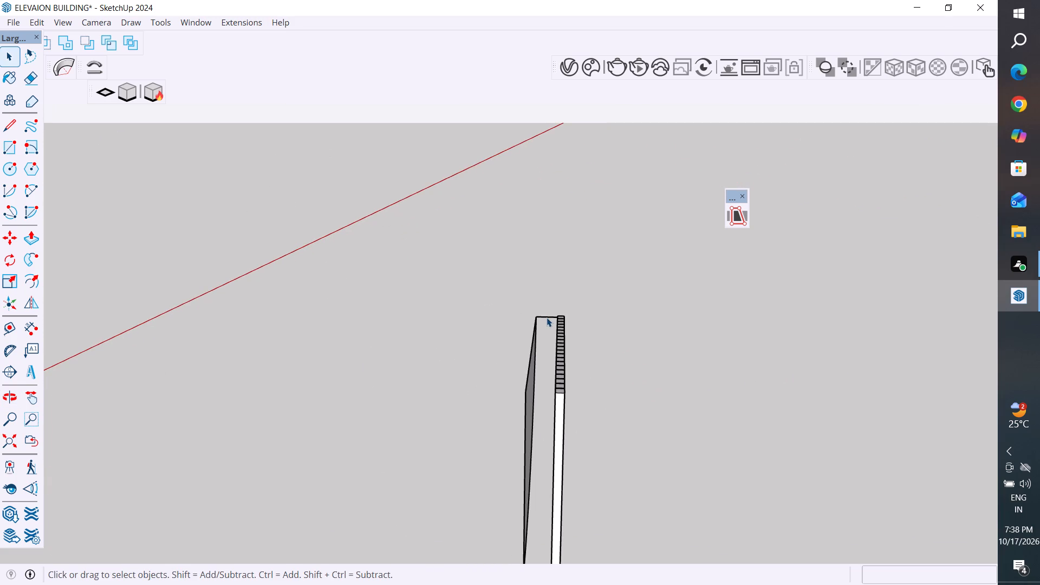
pyautogui.press('Delete')
# Group all the remaining posts in the row without including the copied curved panel.
pyautogui.moveTo(635, 288); pyautogui.dragTo(617, 359)
pyautogui.moveTo(617, 359); pyautogui.dragTo(552, 548)
pyautogui.scroll(-3, 553, 258)
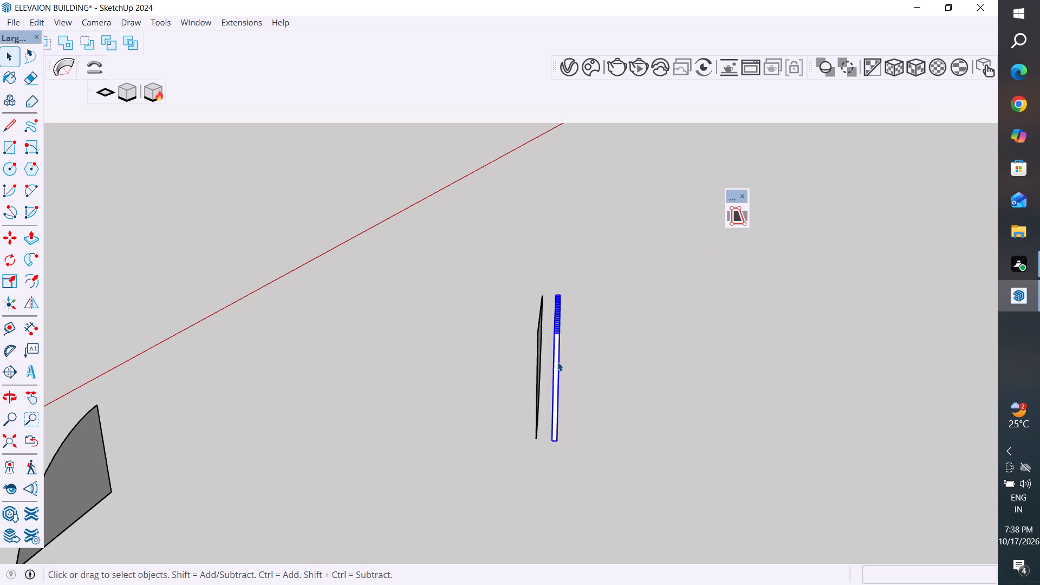
pyautogui.rightClick(557, 362)
pyautogui.click(616, 145)
# Trim the grouped posts to the outline of the copied curved panel, using the panel's face as the trimming face.
pyautogui.moveTo(600, 389); pyautogui.dragTo(569, 342, button='middle')
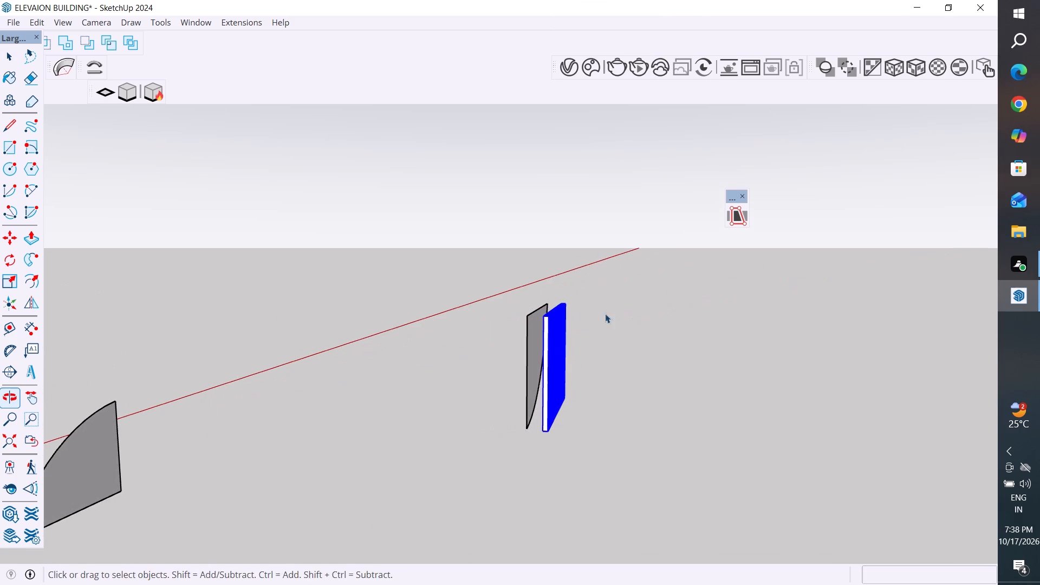
pyautogui.click(733, 218)
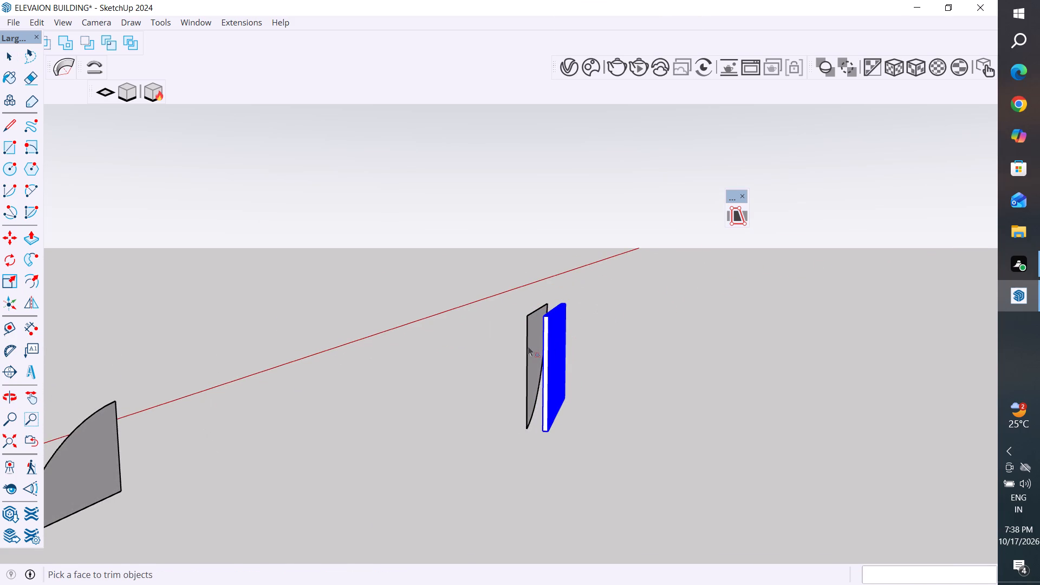
pyautogui.scroll(6, 523, 339)
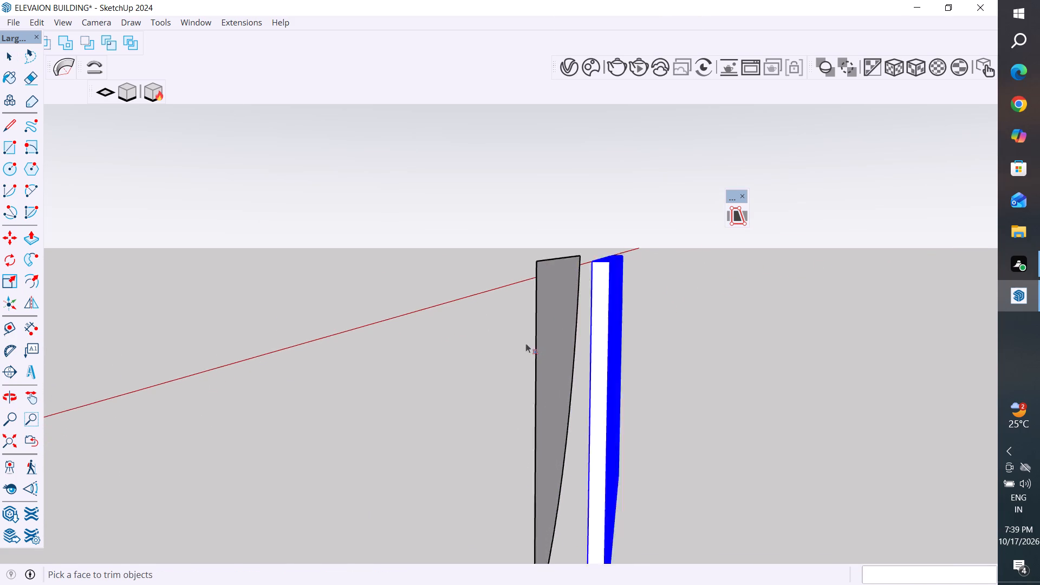
pyautogui.moveTo(619, 336); pyautogui.dragTo(576, 363, button='middle')
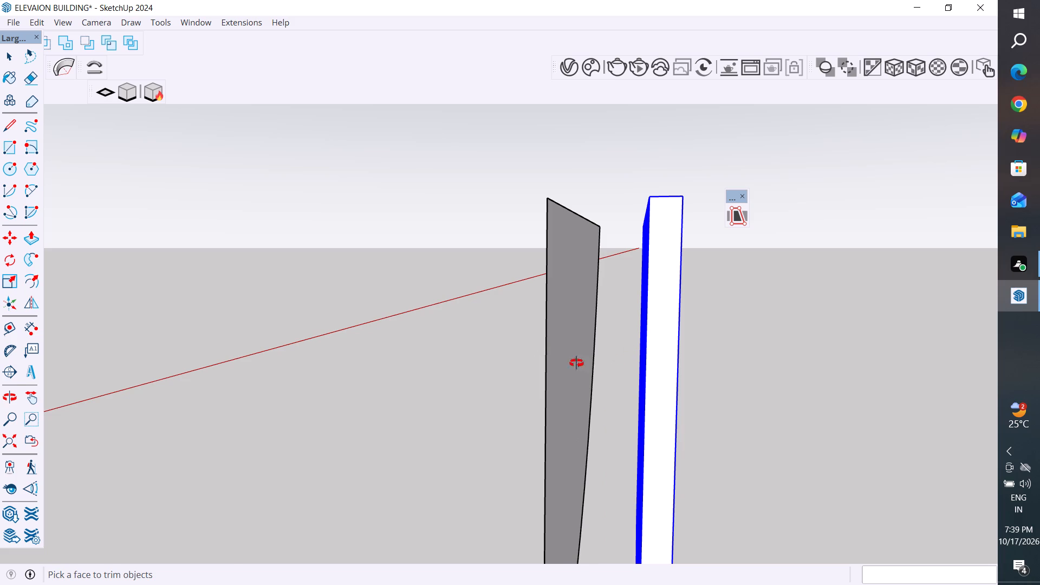
pyautogui.moveTo(576, 363); pyautogui.dragTo(521, 401, button='middle')
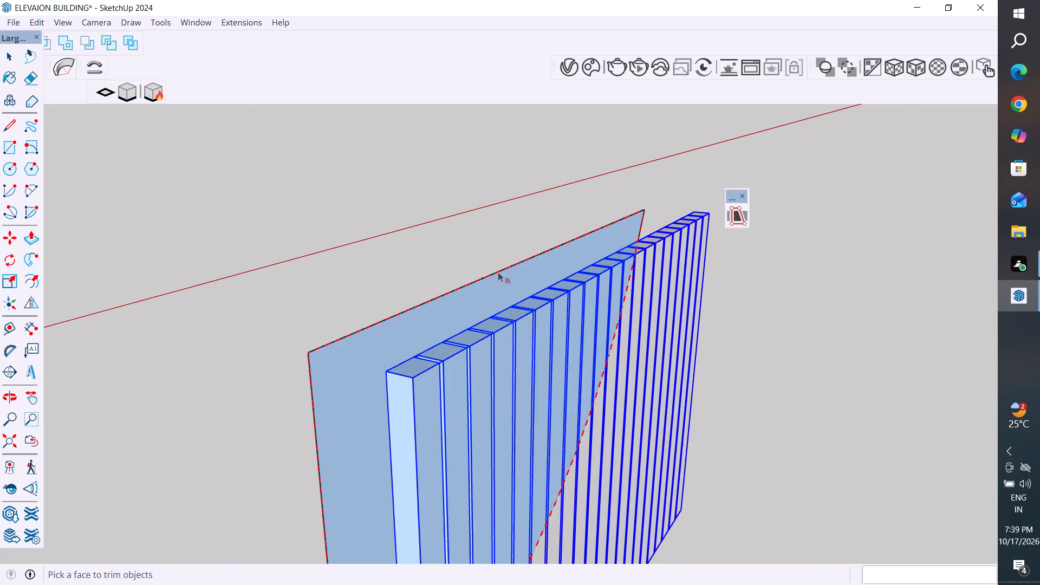
pyautogui.click(499, 269)
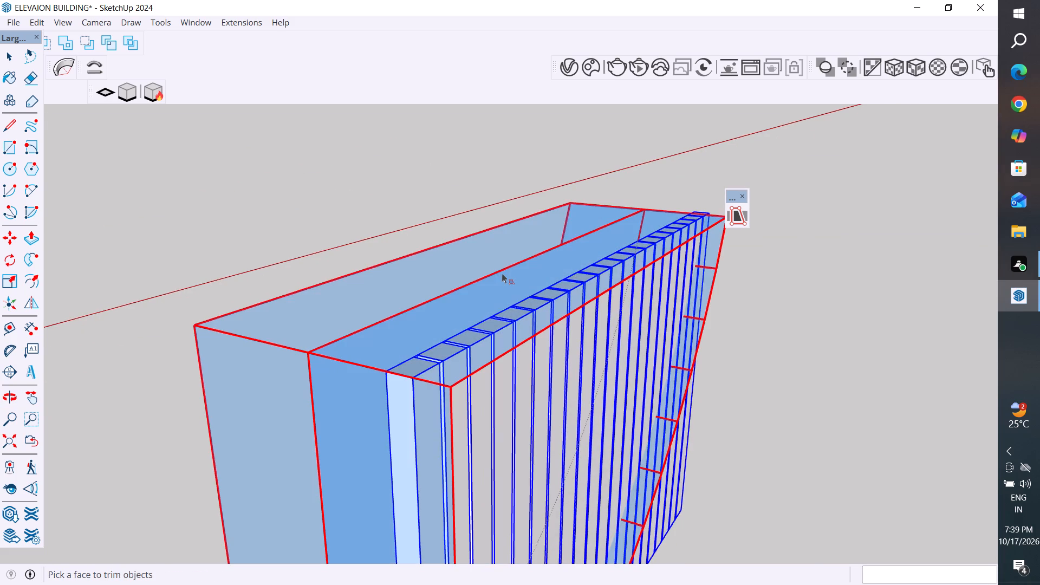
pyautogui.press('Return')
pyautogui.scroll(-7, 478, 282)
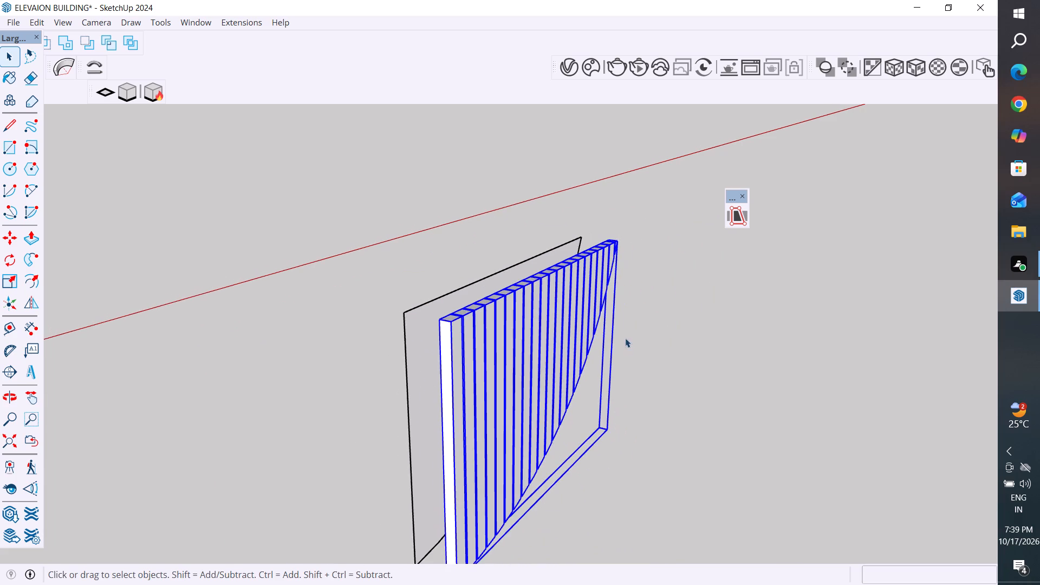
# Move the trimmed post screen by its top end corner onto the top corner of the upper storey's curved front panel, beneath the roof slab.
pyautogui.moveTo(626, 340); pyautogui.dragTo(341, 398, button='middle')
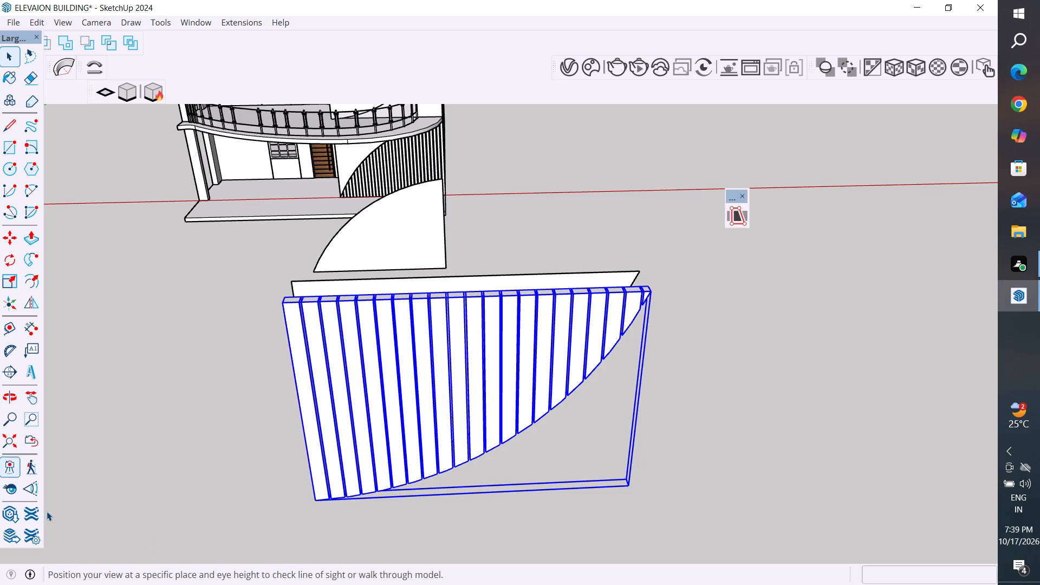
pyautogui.scroll(-4, 675, 445)
pyautogui.moveTo(641, 447); pyautogui.dragTo(845, 443, button='middle')
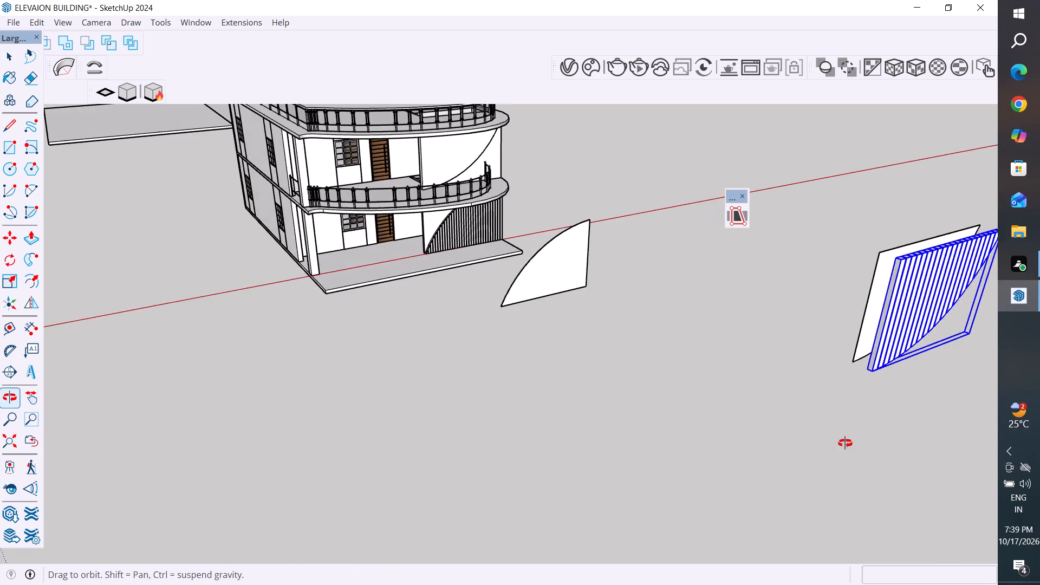
pyautogui.moveTo(845, 443); pyautogui.dragTo(827, 444, button='middle')
pyautogui.scroll(-4, 366, 426)
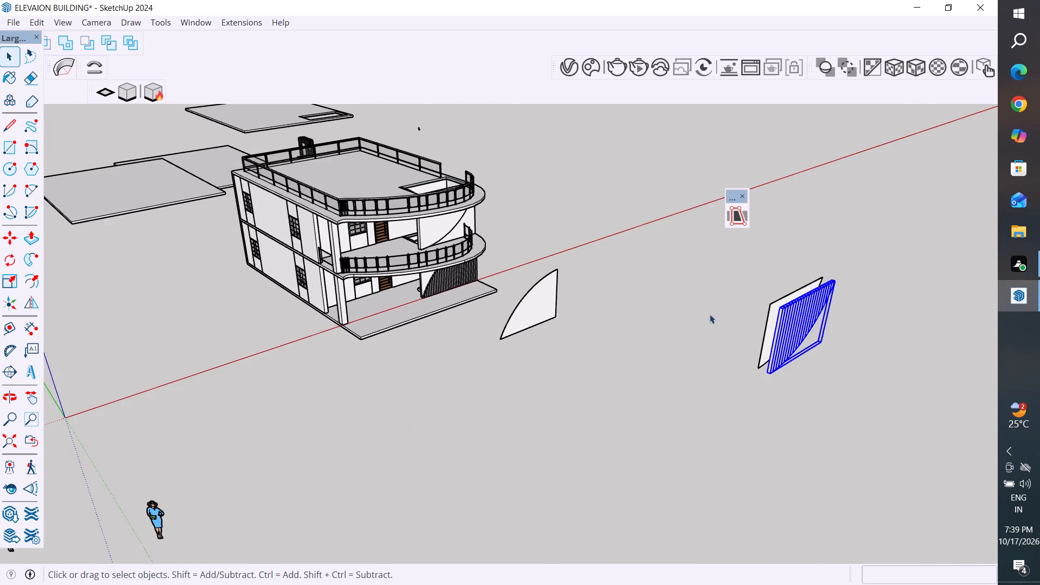
pyautogui.scroll(3, 743, 311)
pyautogui.scroll(3, 820, 317)
pyautogui.click(770, 336)
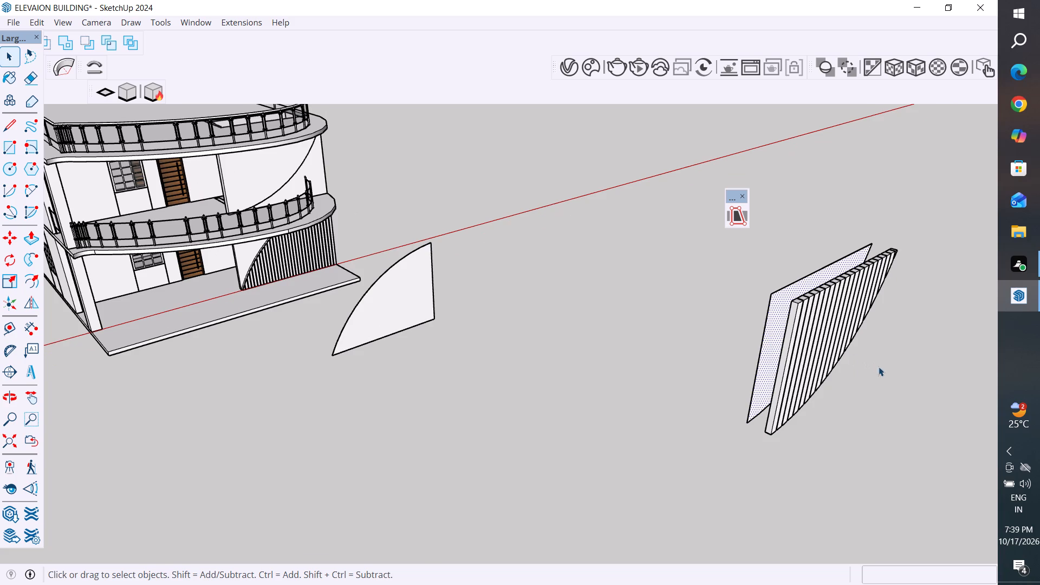
pyautogui.click(793, 359)
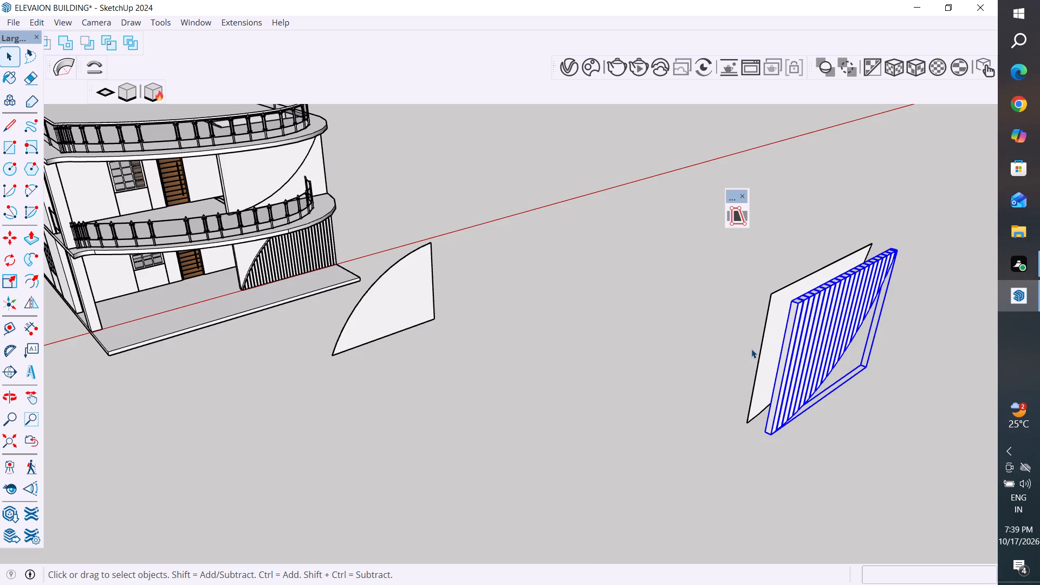
pyautogui.press('m')
pyautogui.scroll(2, 790, 294)
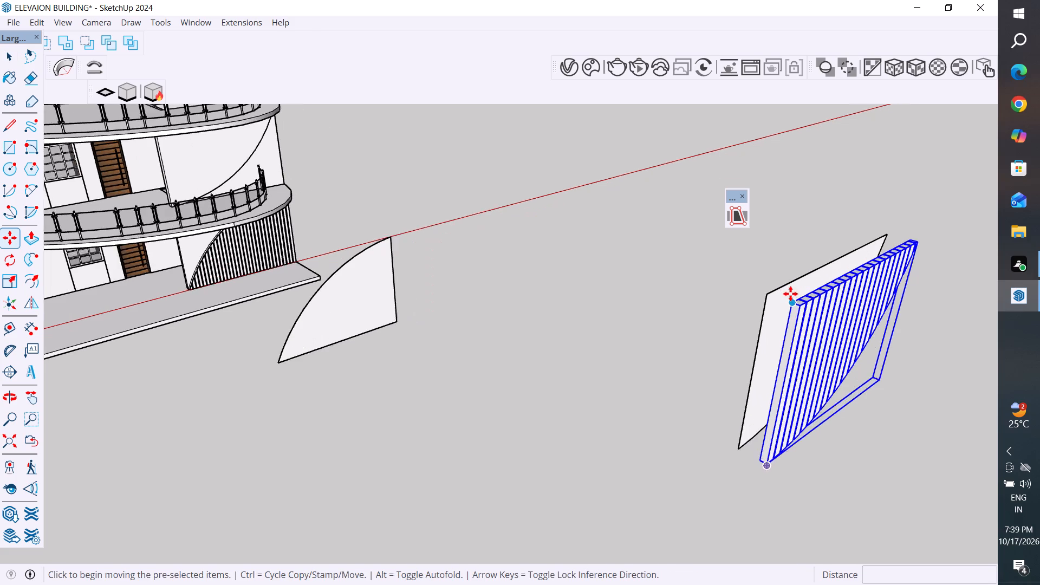
pyautogui.scroll(2, 790, 294)
pyautogui.click(792, 307)
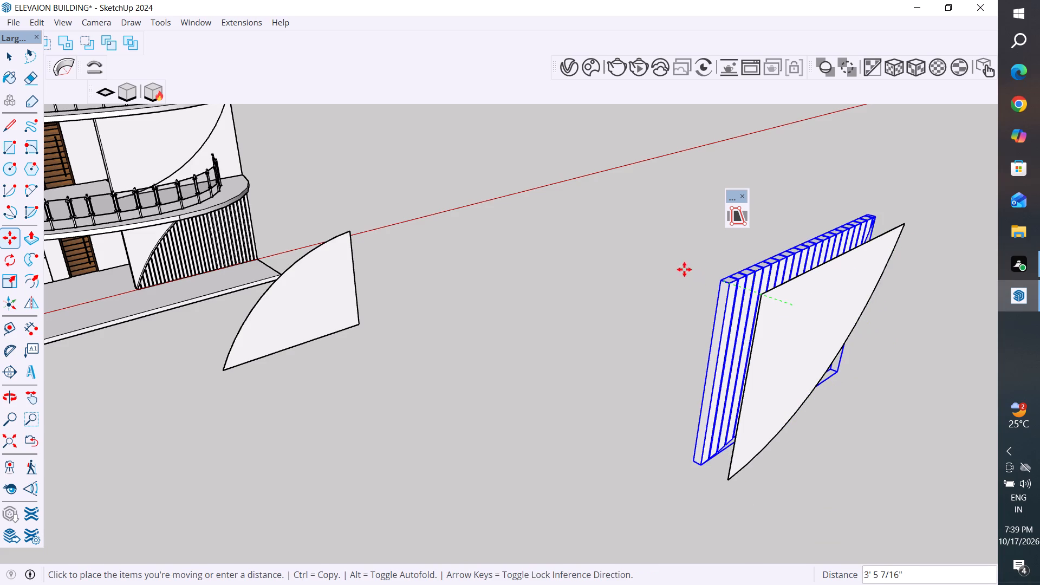
pyautogui.scroll(-9, 736, 259)
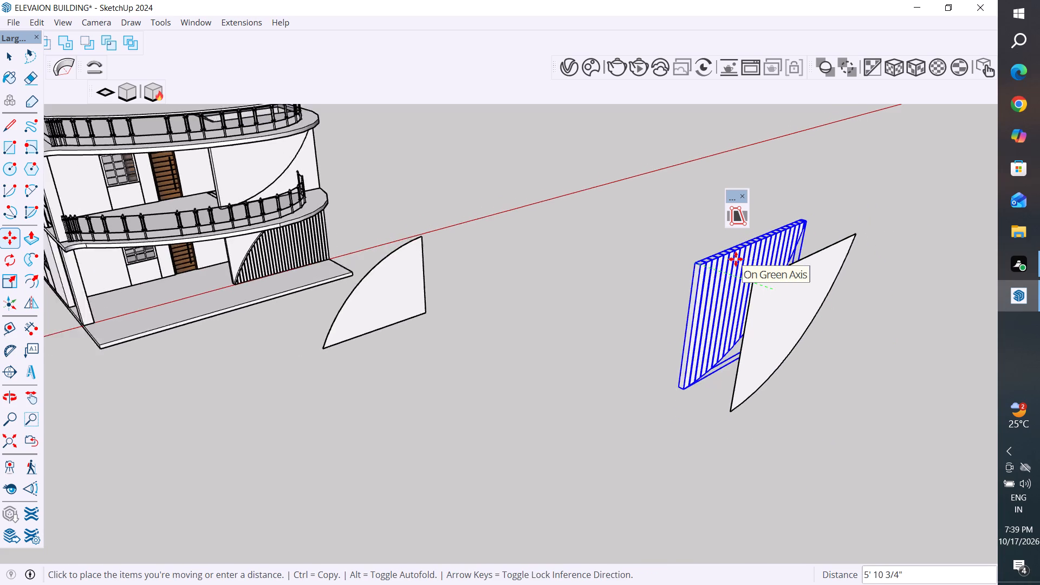
pyautogui.scroll(-2, 736, 259)
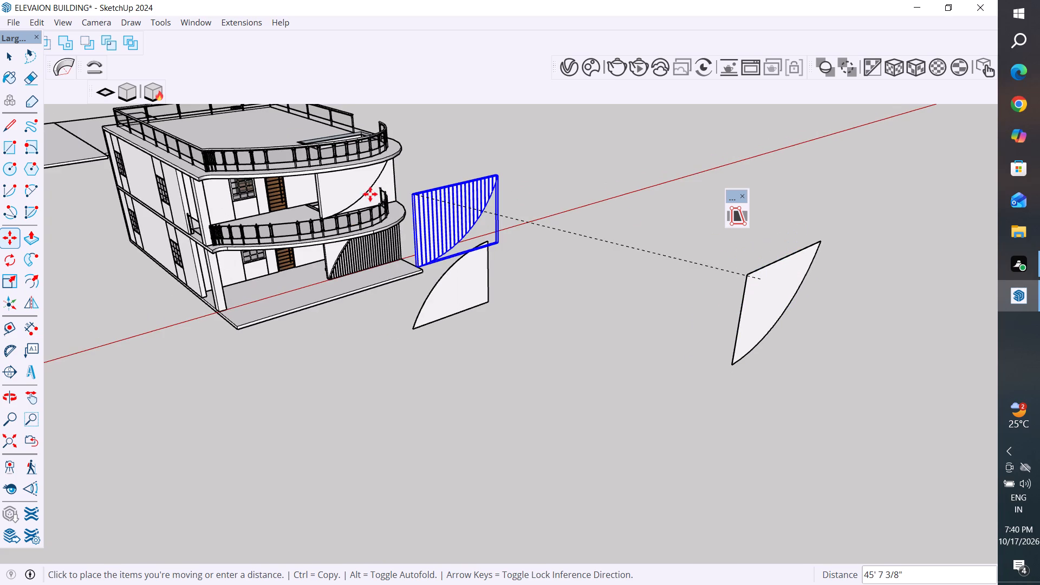
pyautogui.scroll(6, 290, 165)
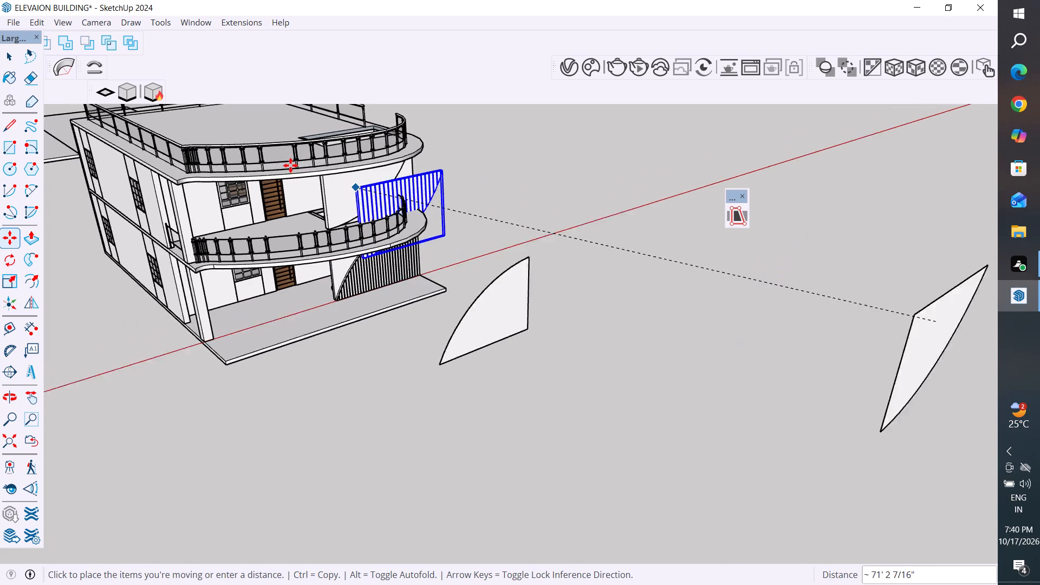
pyautogui.scroll(5, 290, 165)
pyautogui.moveTo(304, 158); pyautogui.dragTo(263, 99, button='middle')
pyautogui.scroll(3, 352, 219)
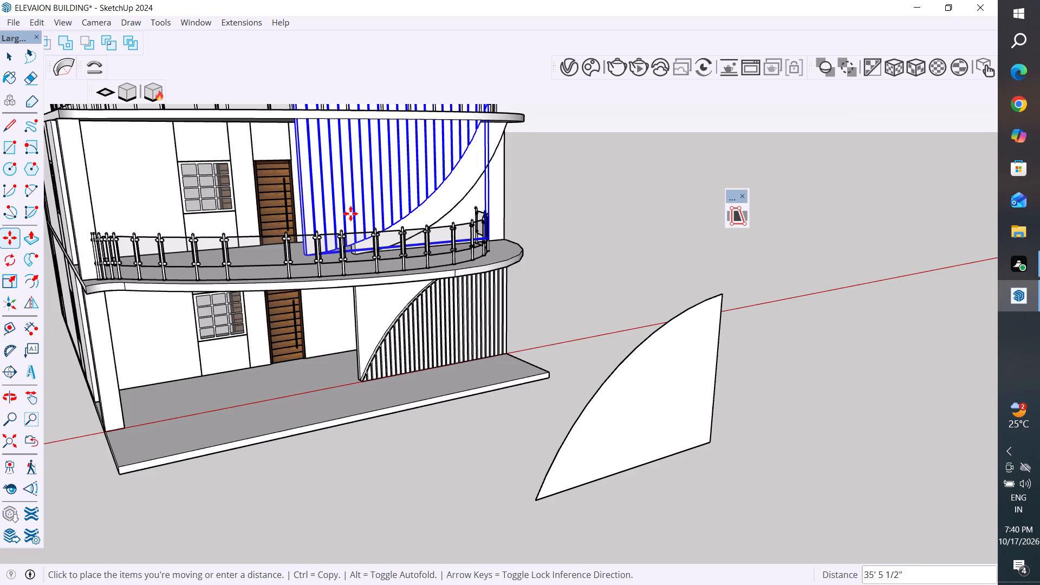
pyautogui.scroll(4, 350, 206)
pyautogui.scroll(-3, 342, 273)
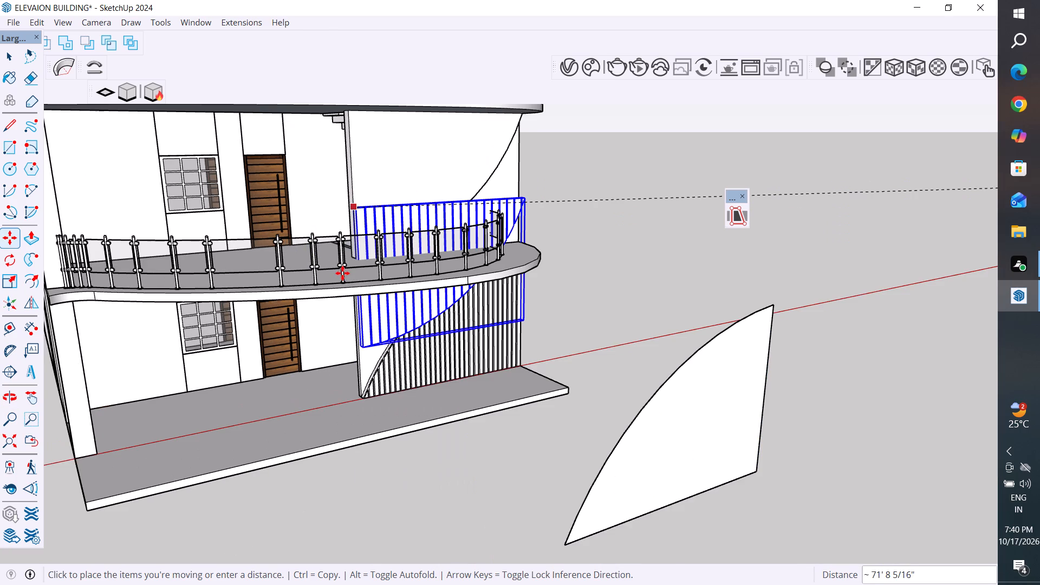
pyautogui.scroll(-3, 342, 273)
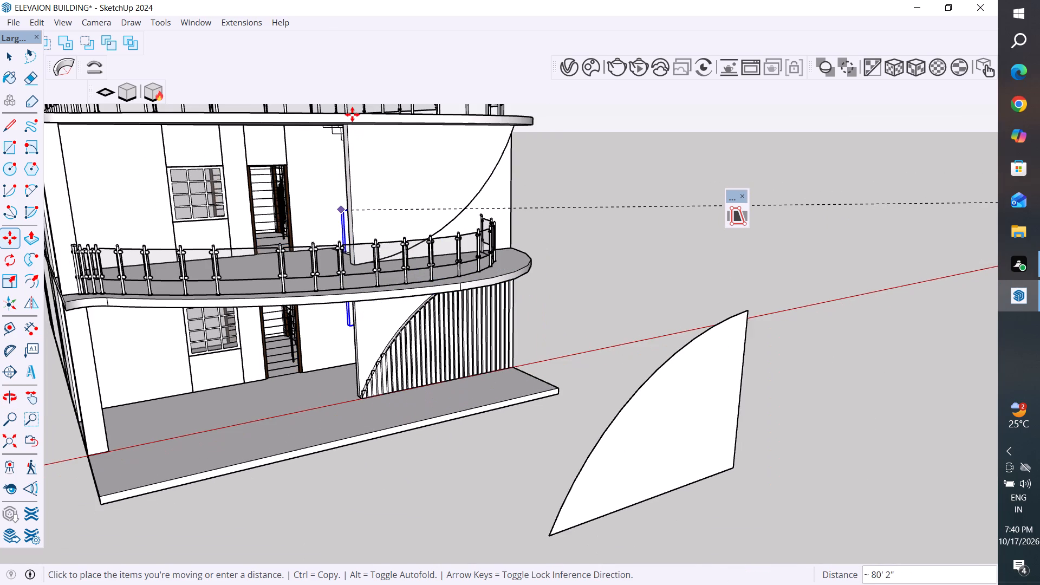
pyautogui.scroll(3, 352, 114)
pyautogui.moveTo(352, 114); pyautogui.dragTo(395, 141, button='middle')
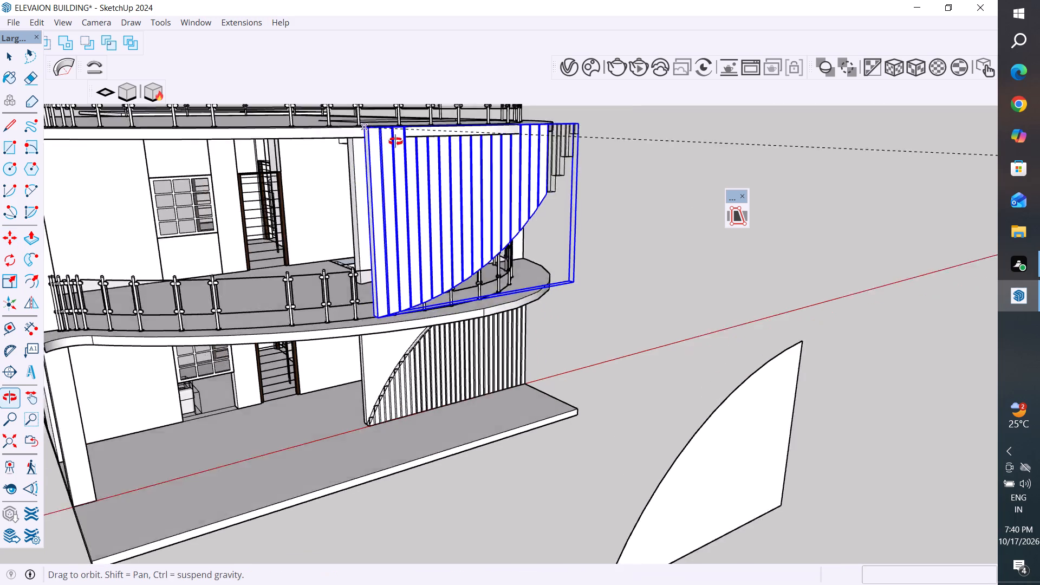
pyautogui.moveTo(395, 141); pyautogui.dragTo(538, 112, button='middle')
pyautogui.scroll(-5, 486, 287)
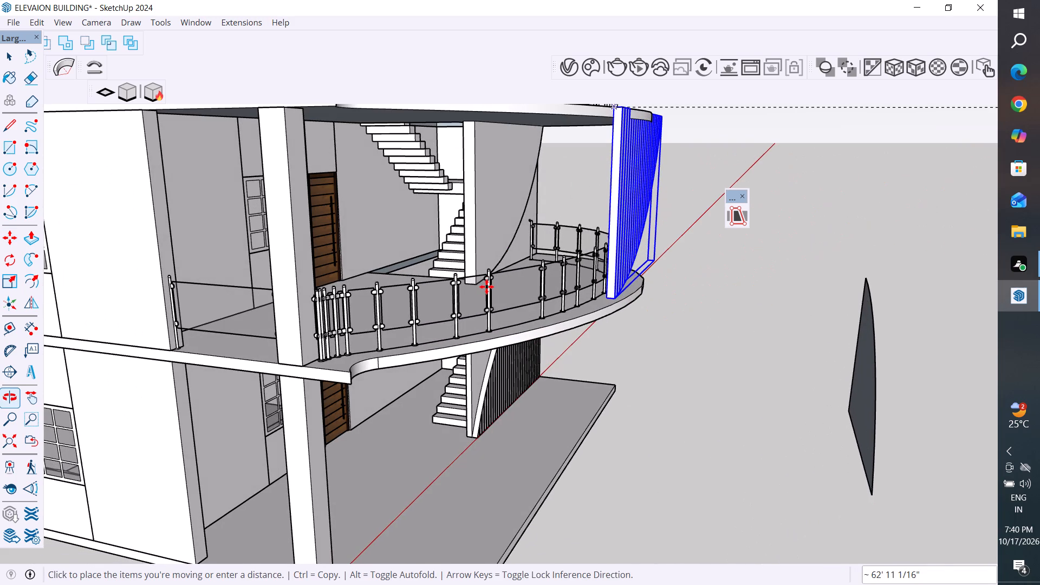
pyautogui.scroll(-5, 486, 287)
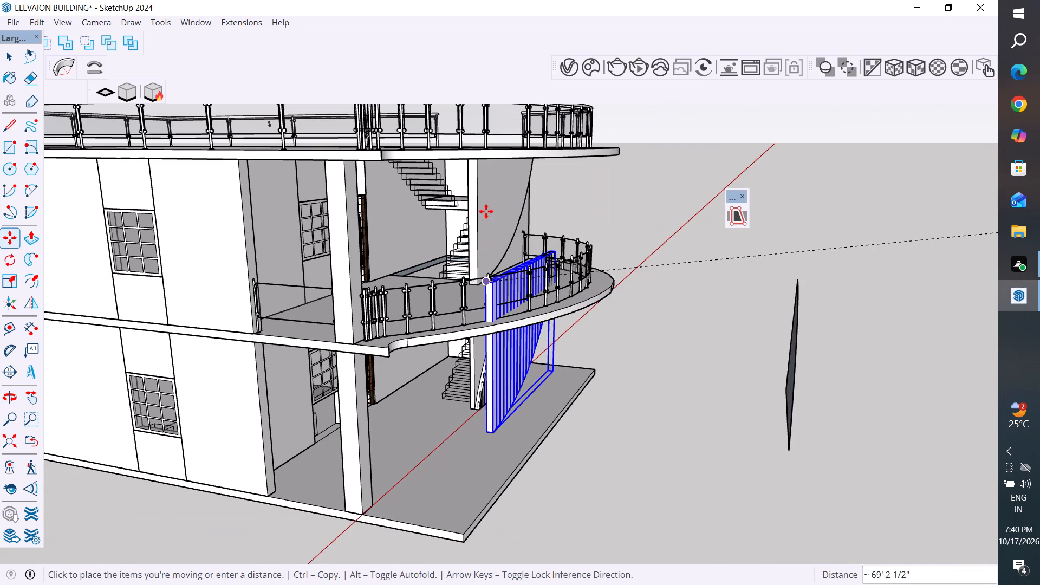
pyautogui.scroll(1, 486, 207)
pyautogui.scroll(-5, 505, 389)
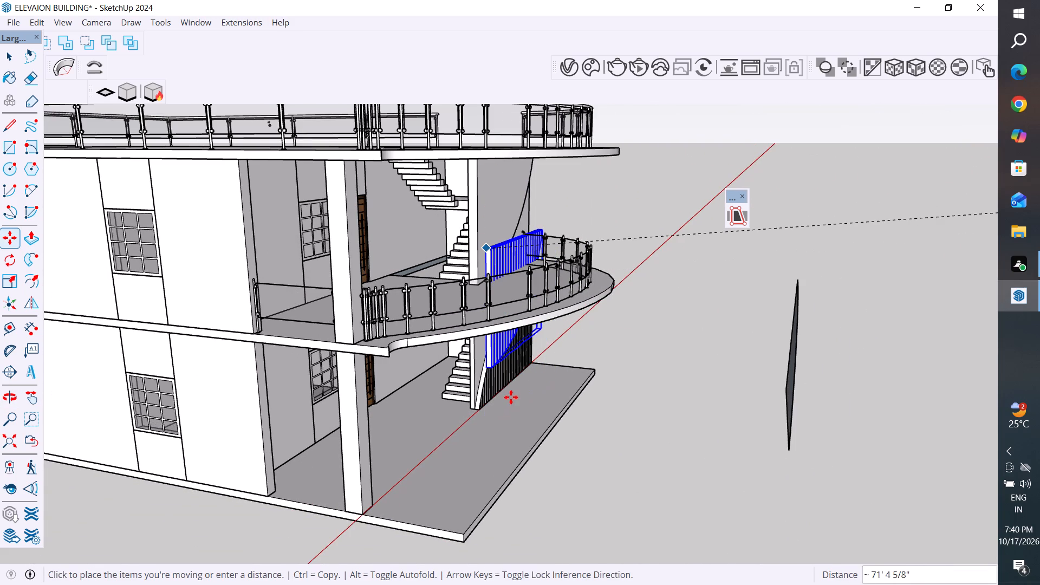
pyautogui.scroll(3, 484, 136)
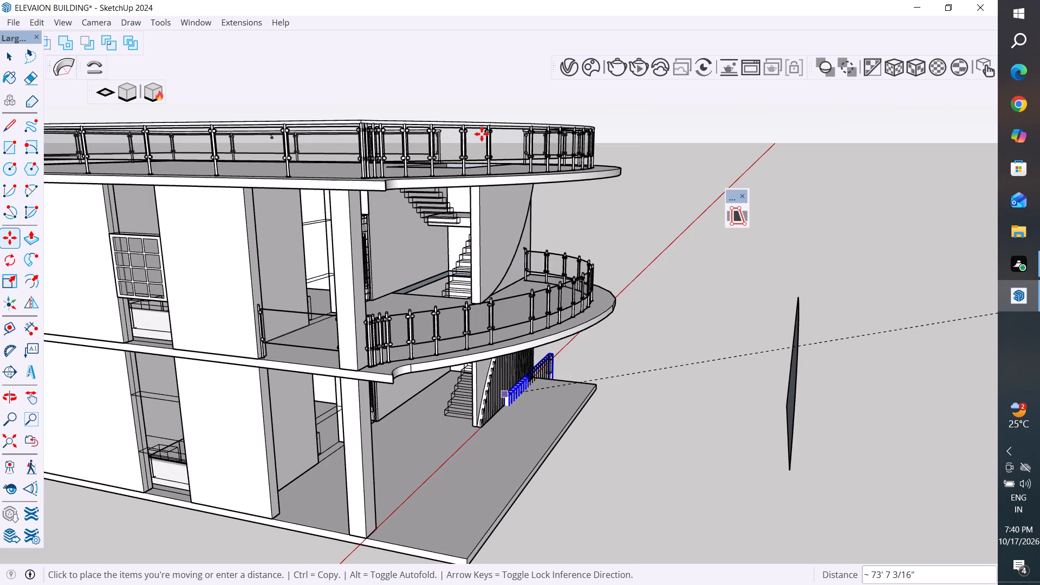
pyautogui.scroll(7, 482, 134)
pyautogui.scroll(3, 470, 90)
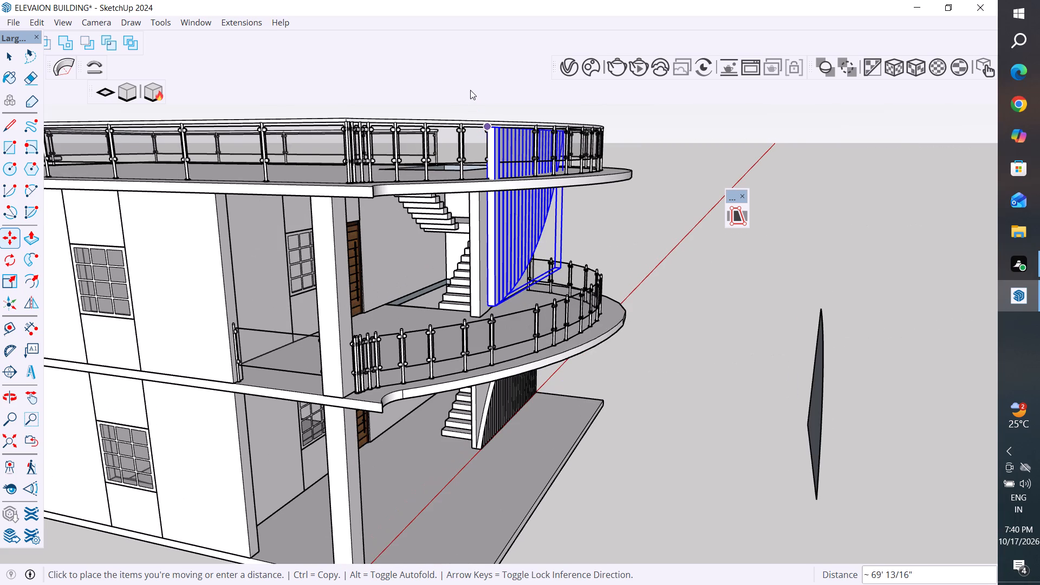
pyautogui.scroll(6, 470, 90)
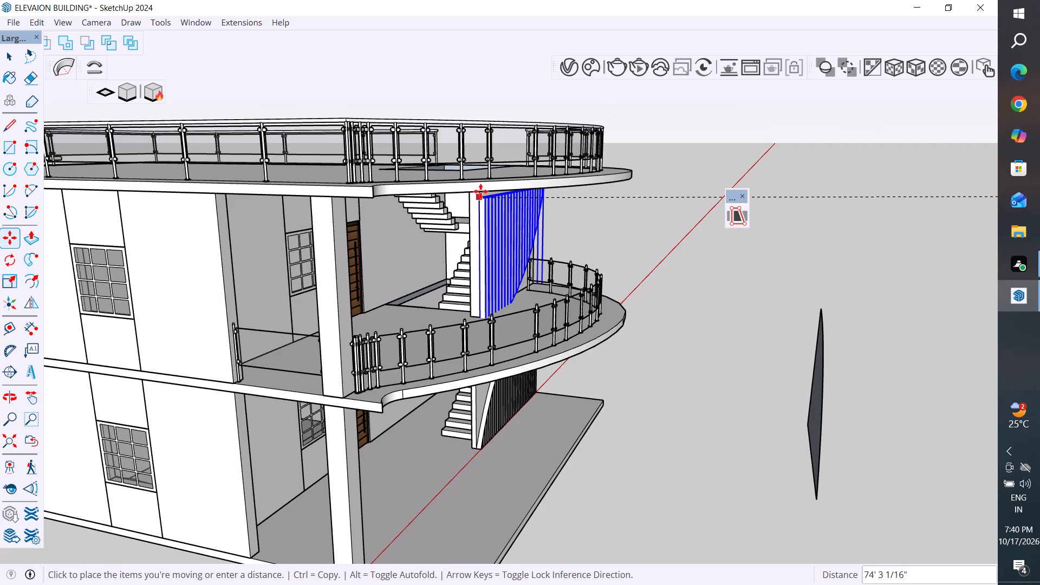
pyautogui.scroll(5, 480, 191)
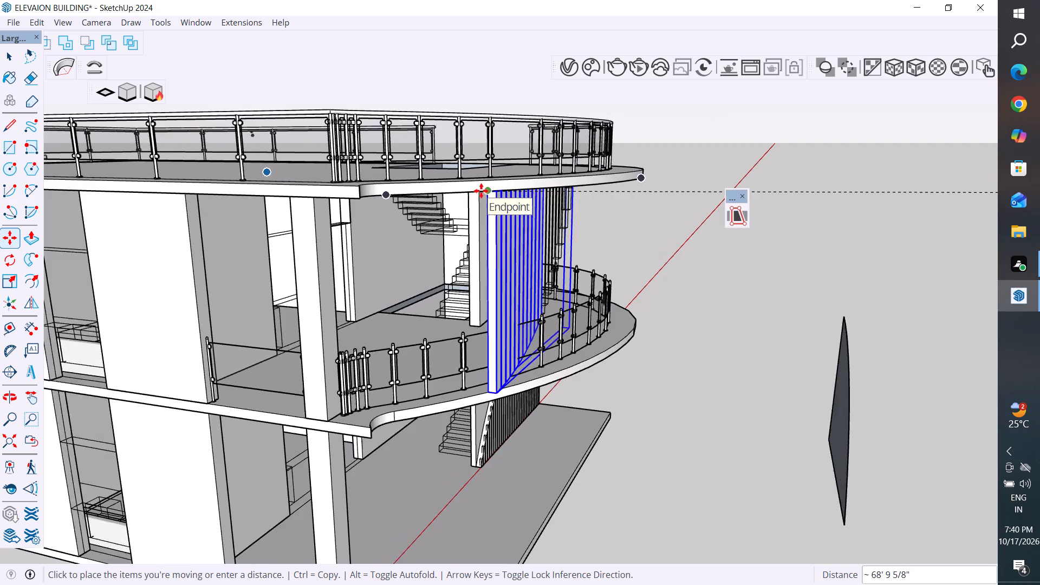
pyautogui.scroll(9, 481, 189)
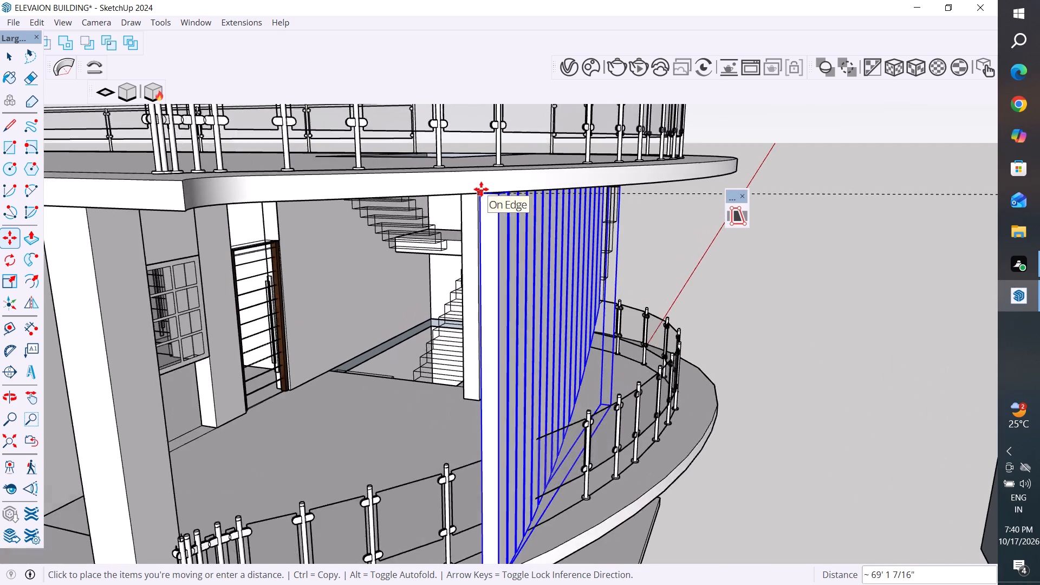
pyautogui.scroll(17, 481, 189)
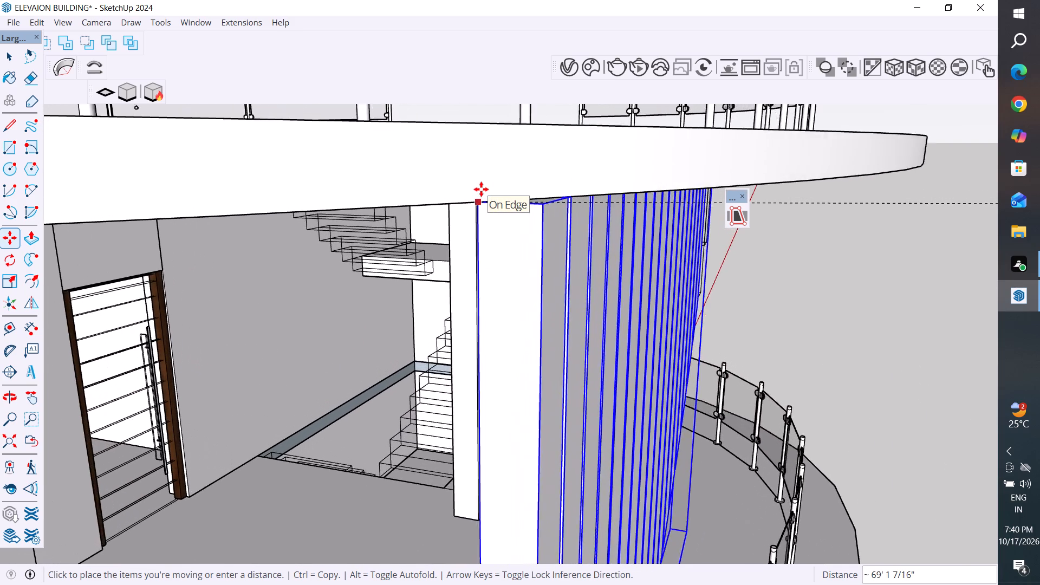
pyautogui.moveTo(481, 189); pyautogui.dragTo(532, 89, button='middle')
pyautogui.scroll(1, 481, 189)
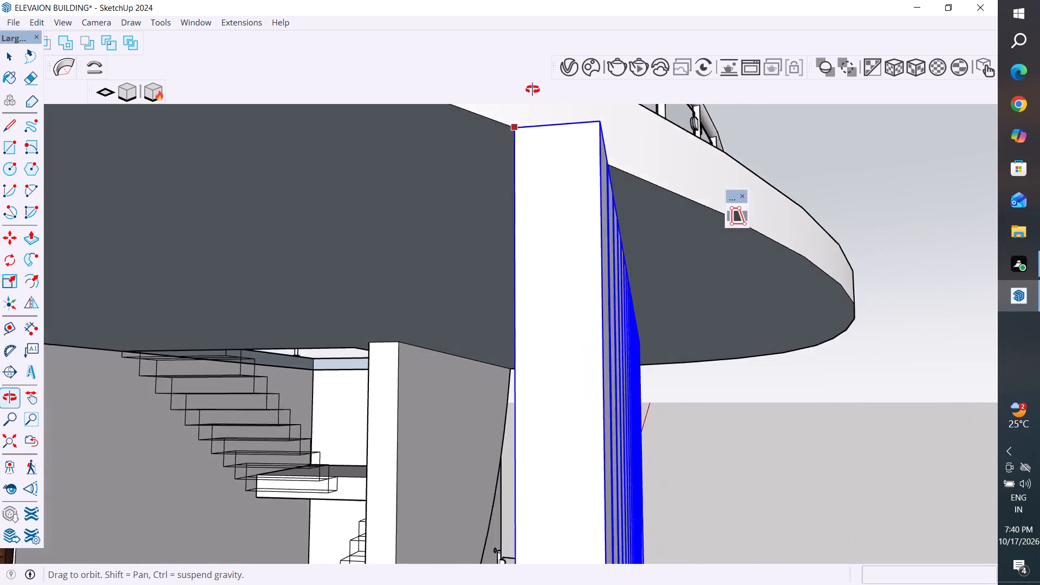
pyautogui.moveTo(532, 89); pyautogui.dragTo(633, 129, button='middle')
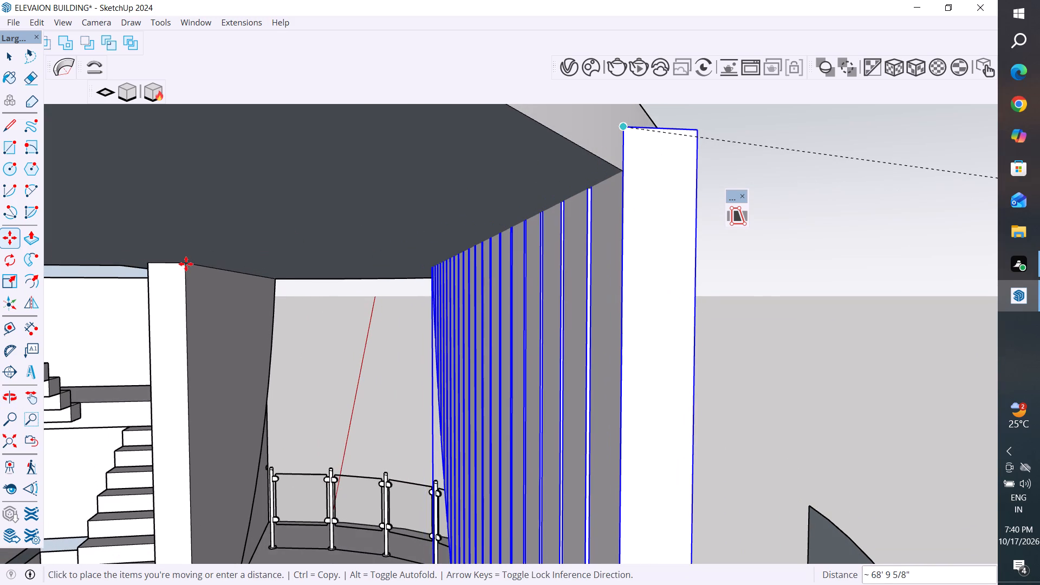
pyautogui.click(186, 264)
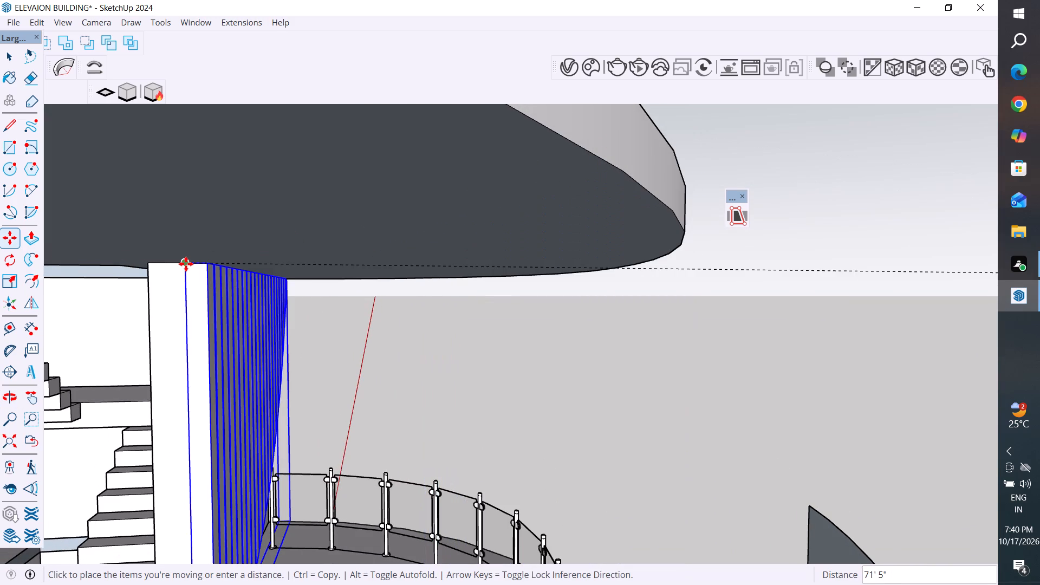
pyautogui.click(8, 54)
pyautogui.click(469, 376)
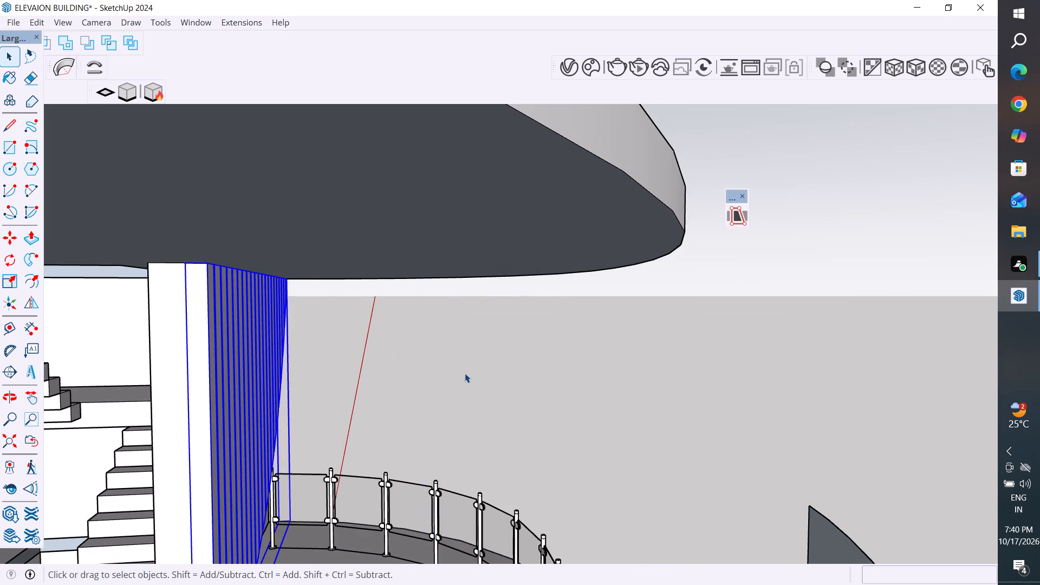
# Delete the leftover grouped copy of the lower storey's curved panel standing just in front of the building.
pyautogui.scroll(-11, 465, 373)
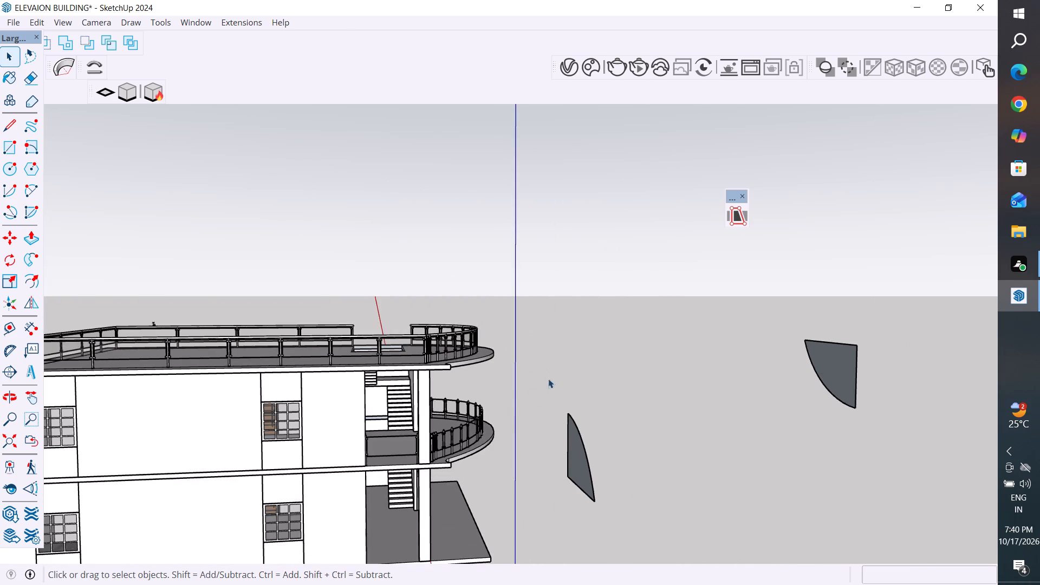
pyautogui.moveTo(548, 380); pyautogui.dragTo(219, 422, button='middle')
pyautogui.scroll(-6, 305, 446)
pyautogui.moveTo(482, 460); pyautogui.dragTo(389, 443, button='middle')
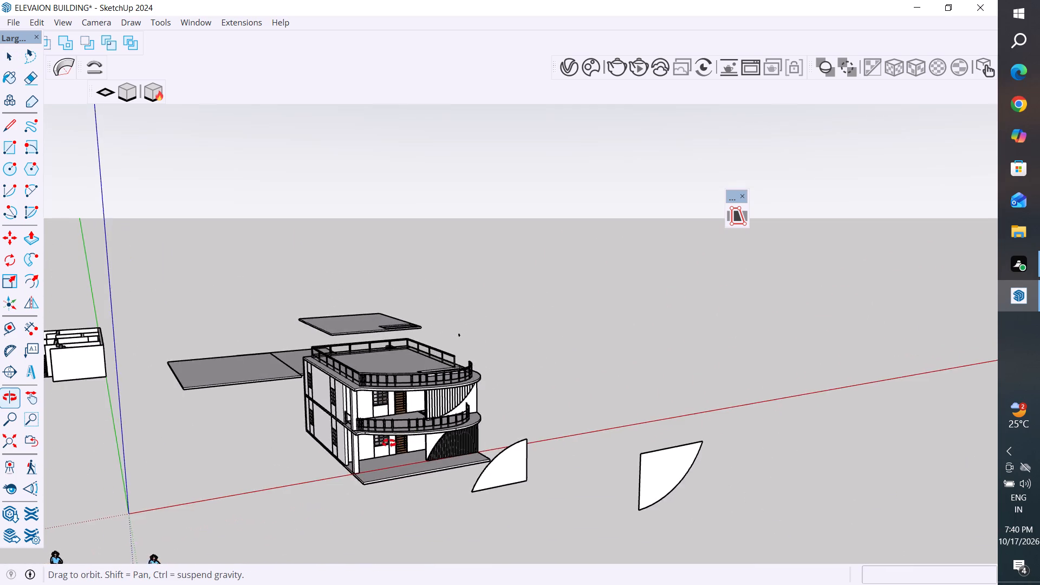
pyautogui.moveTo(389, 443); pyautogui.dragTo(349, 480, button='middle')
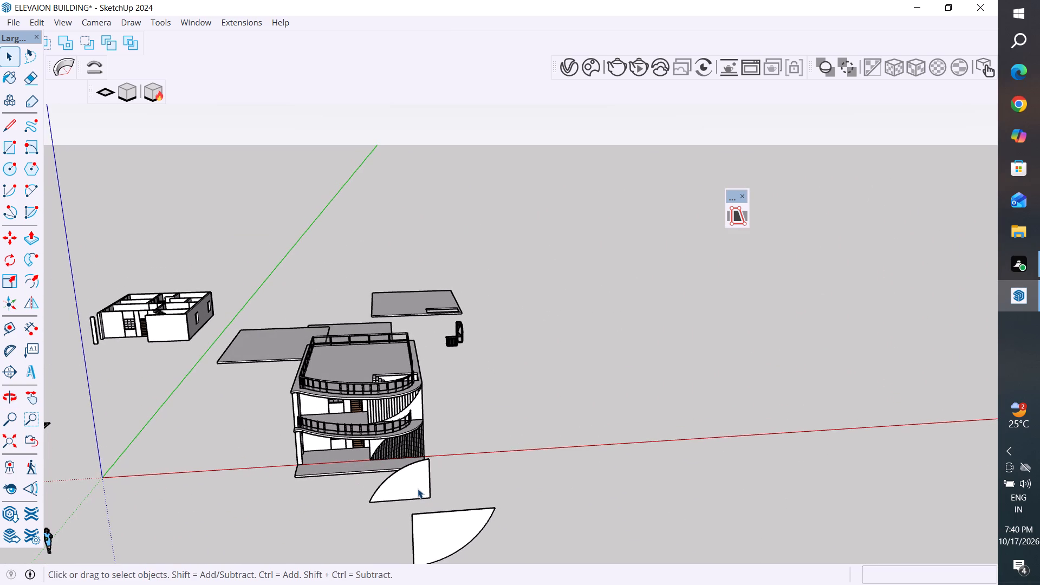
pyautogui.click(417, 489)
pyautogui.press('Delete')
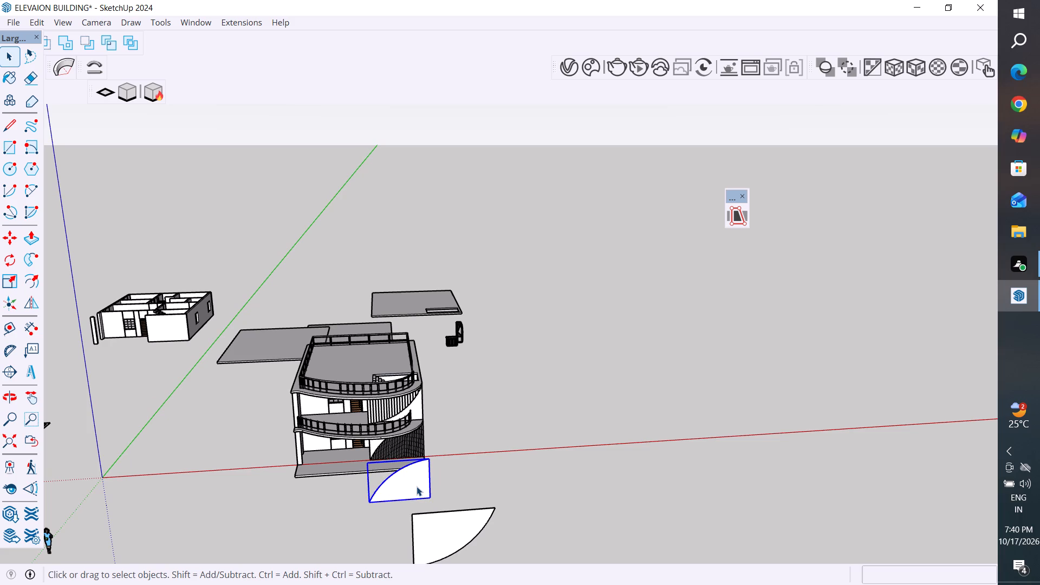
# Delete the other leftover curved panel used as the trimming face, including its outline edges.
pyautogui.click(458, 525)
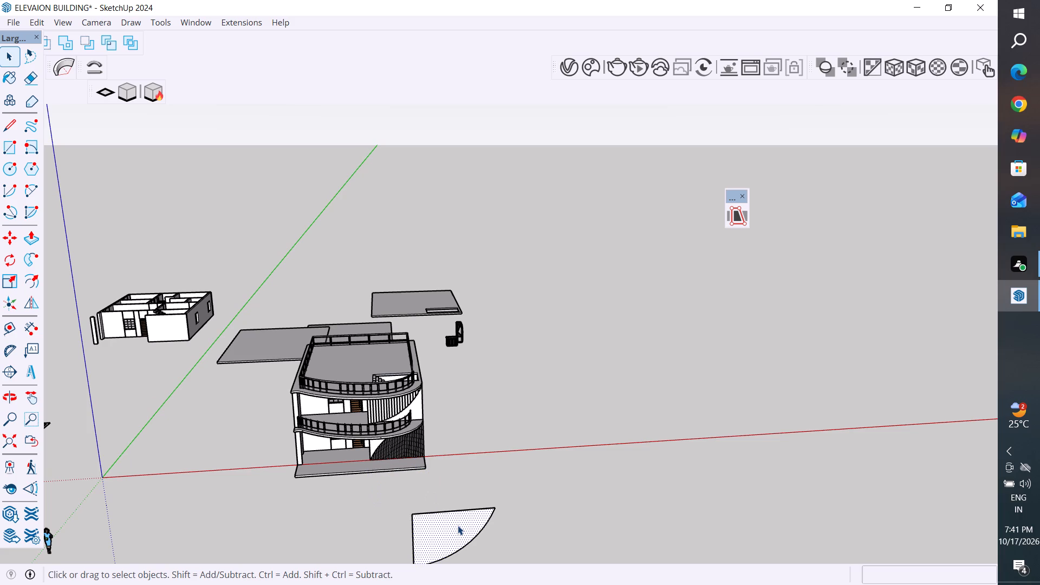
pyautogui.press('Delete')
pyautogui.scroll(-3, 515, 489)
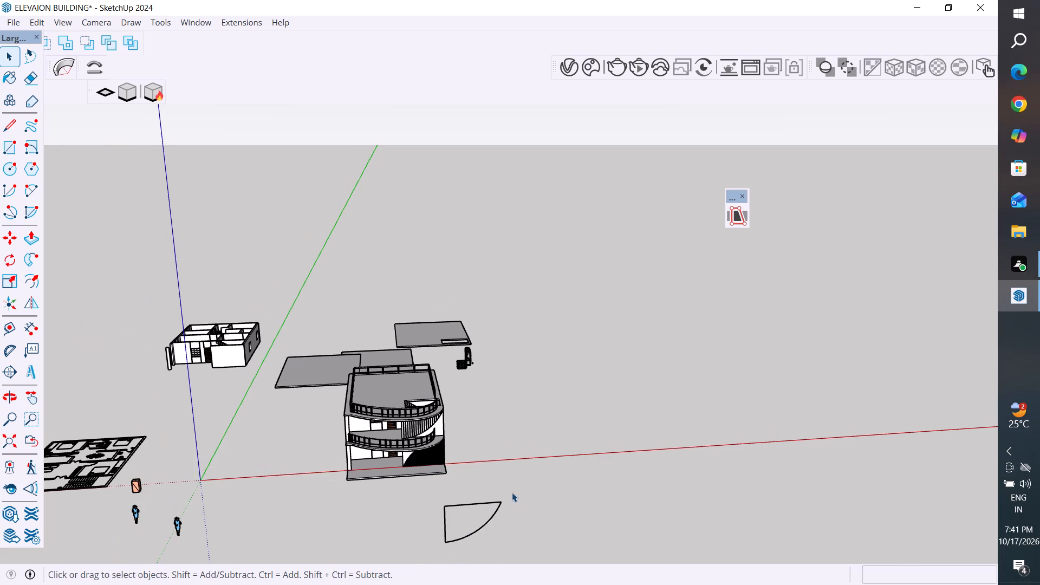
pyautogui.moveTo(522, 486); pyautogui.dragTo(428, 538)
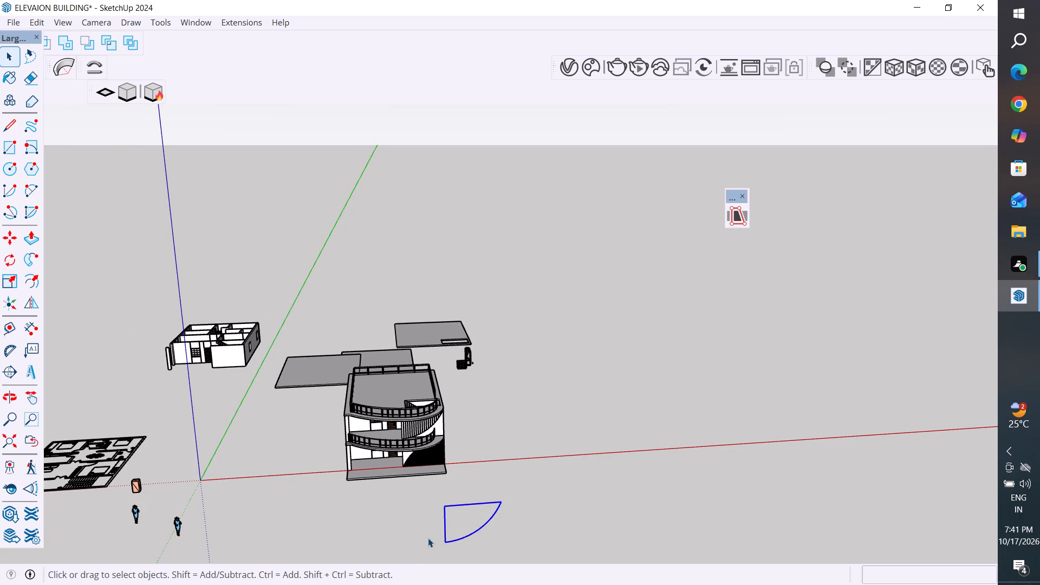
pyautogui.press('Delete')
pyautogui.scroll(1, 423, 517)
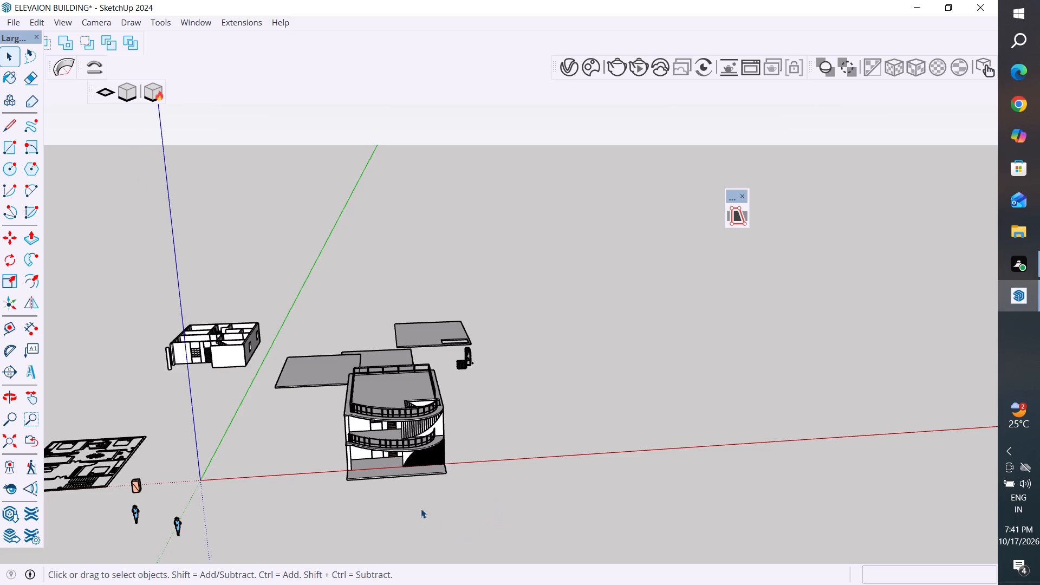
# Examine the building's front elevation, with its curved balcony railings and the post screens on both storeys.
pyautogui.moveTo(406, 460); pyautogui.dragTo(404, 380, button='middle')
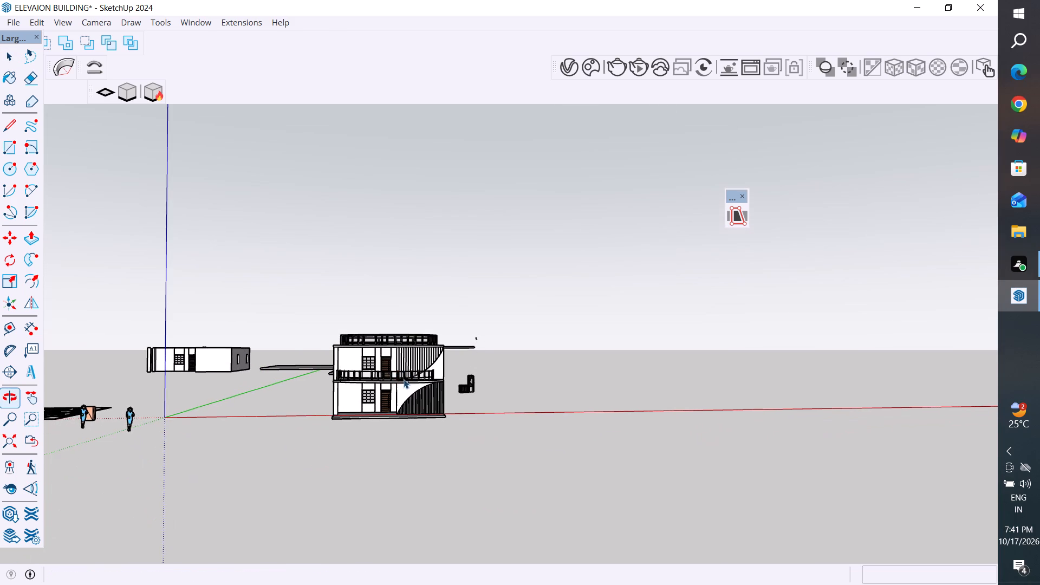
pyautogui.scroll(4, 368, 369)
pyautogui.moveTo(358, 393); pyautogui.dragTo(379, 402, button='middle')
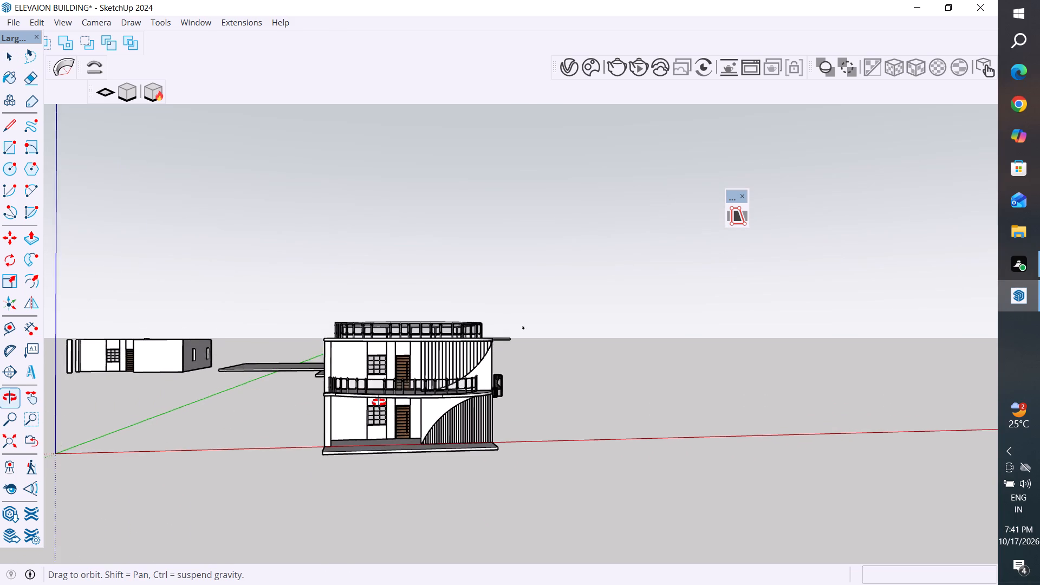
pyautogui.moveTo(379, 402); pyautogui.dragTo(350, 404, button='middle')
pyautogui.scroll(2, 338, 408)
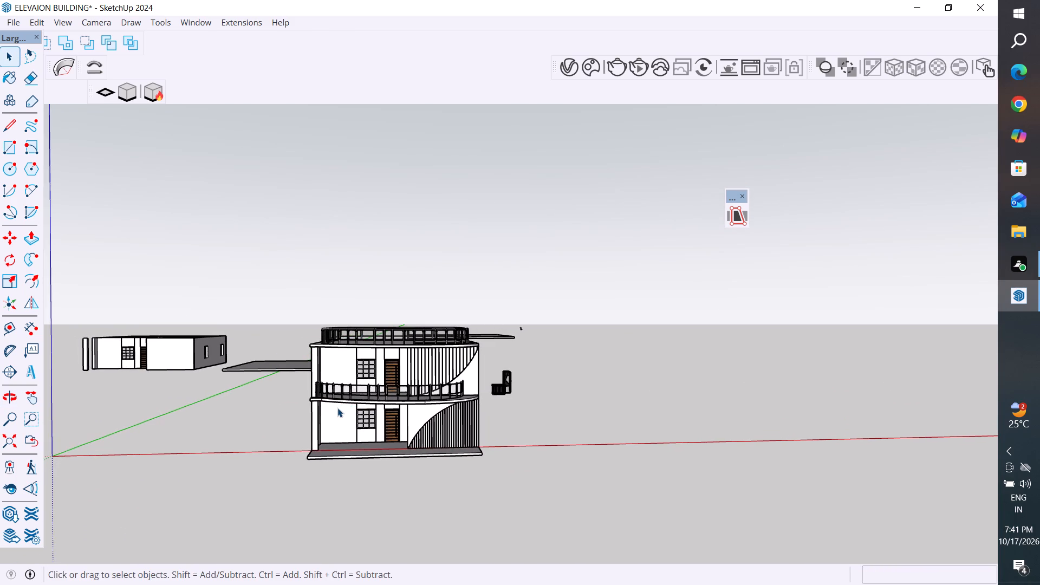
pyautogui.scroll(3, 337, 408)
pyautogui.moveTo(456, 431); pyautogui.dragTo(444, 456, button='middle')
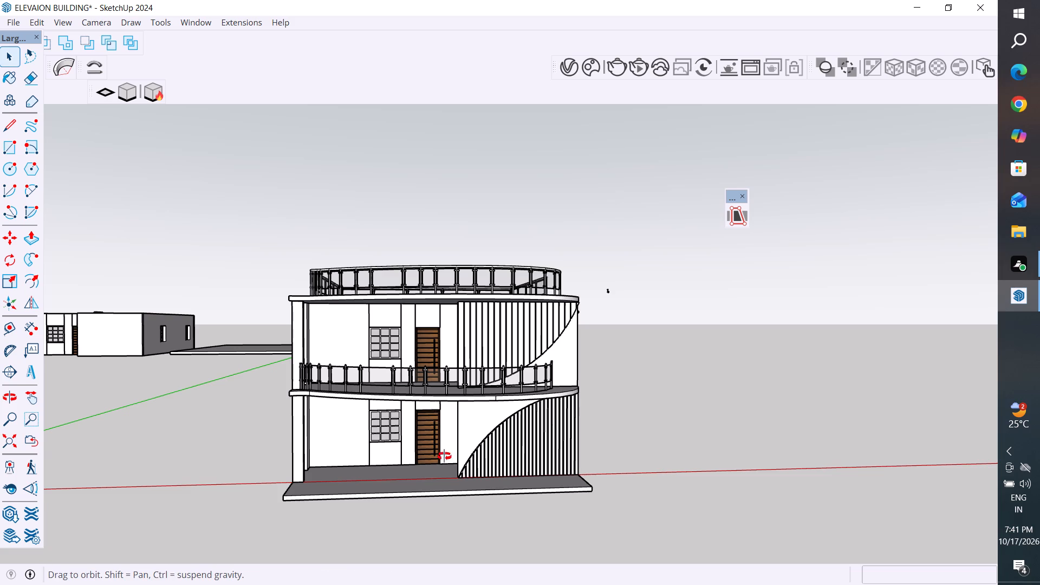
pyautogui.moveTo(444, 456); pyautogui.dragTo(429, 472, button='middle')
pyautogui.scroll(1, 429, 472)
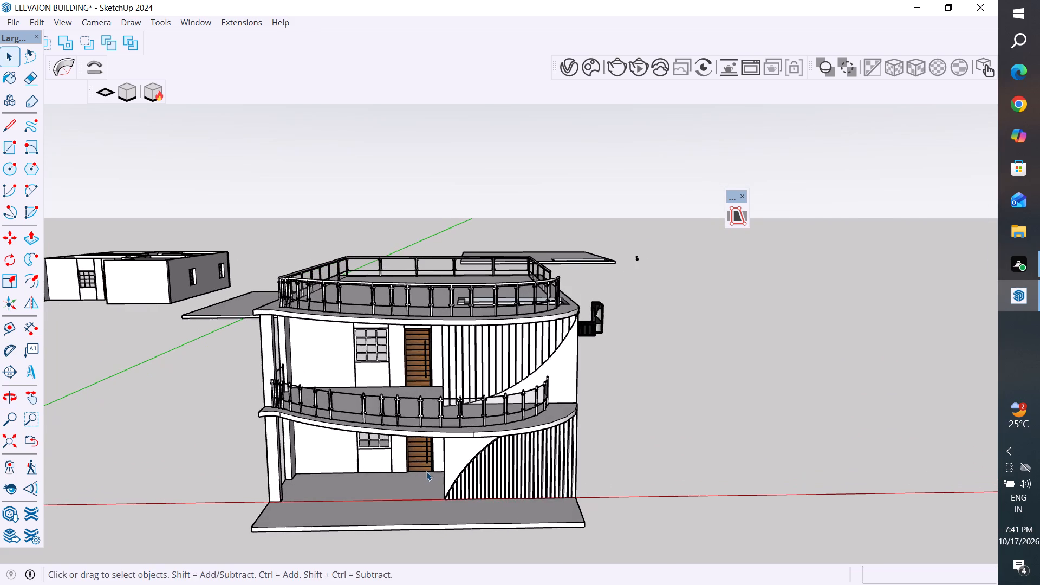
pyautogui.moveTo(445, 473); pyautogui.dragTo(425, 465, button='middle')
pyautogui.scroll(2, 302, 448)
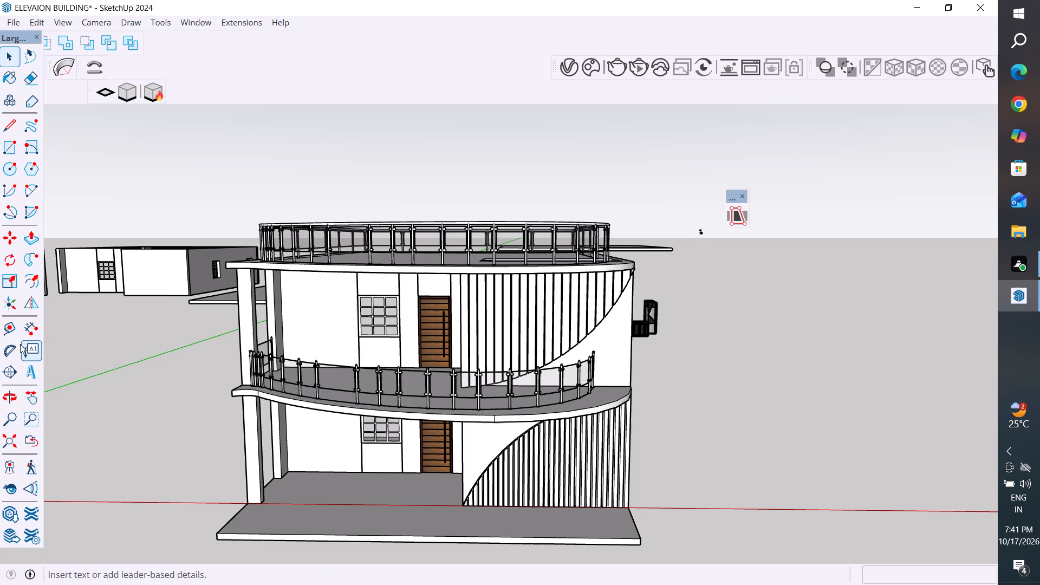
# Place a vertical guide on the lower storey's front wall, about 2' 7 1/4" from the edge of the inner side column.
pyautogui.click(9, 329)
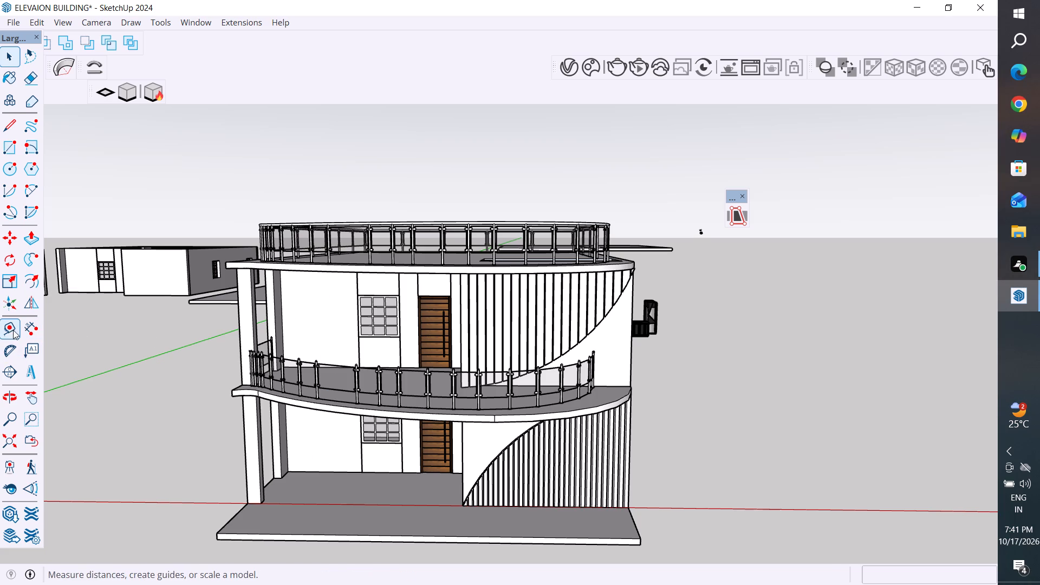
pyautogui.moveTo(280, 417); pyautogui.dragTo(278, 374, button='middle')
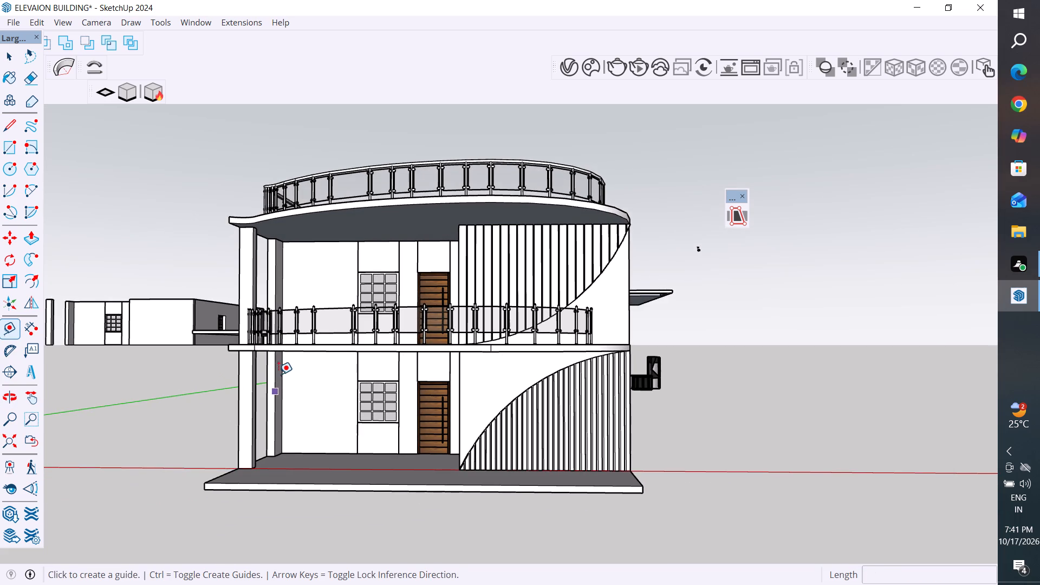
pyautogui.scroll(4, 291, 375)
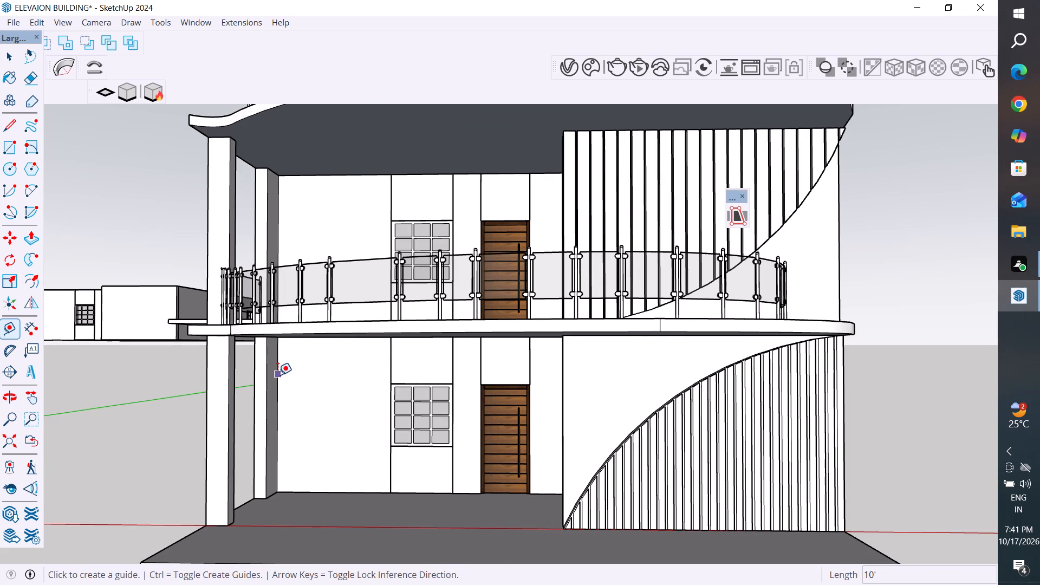
pyautogui.click(278, 375)
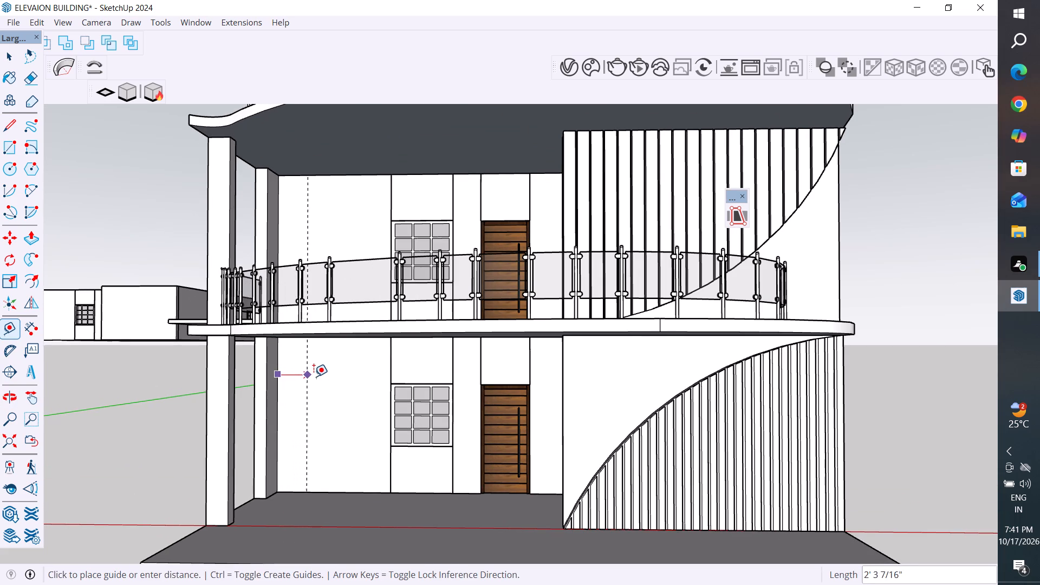
pyautogui.click(317, 377)
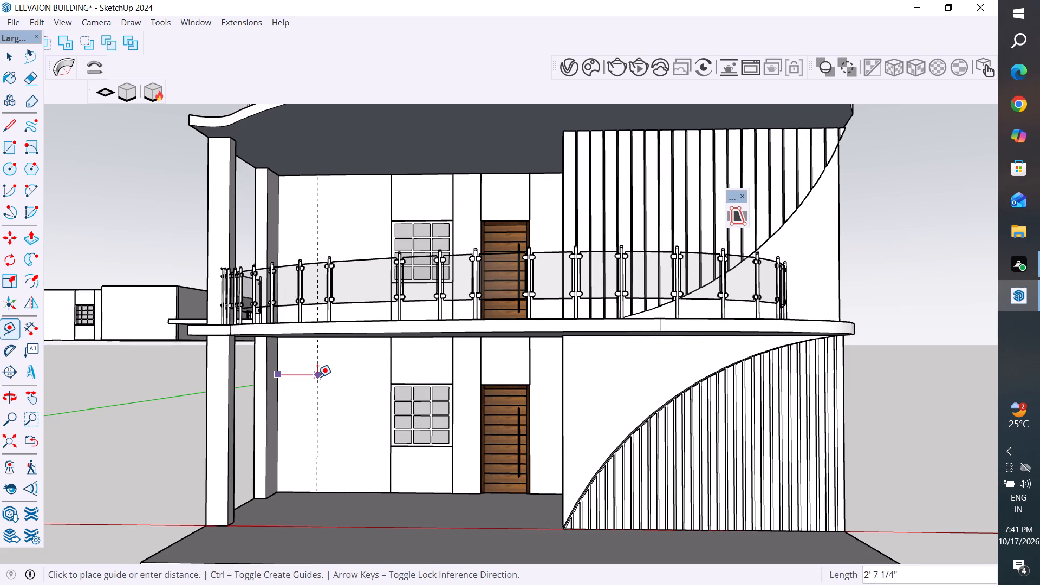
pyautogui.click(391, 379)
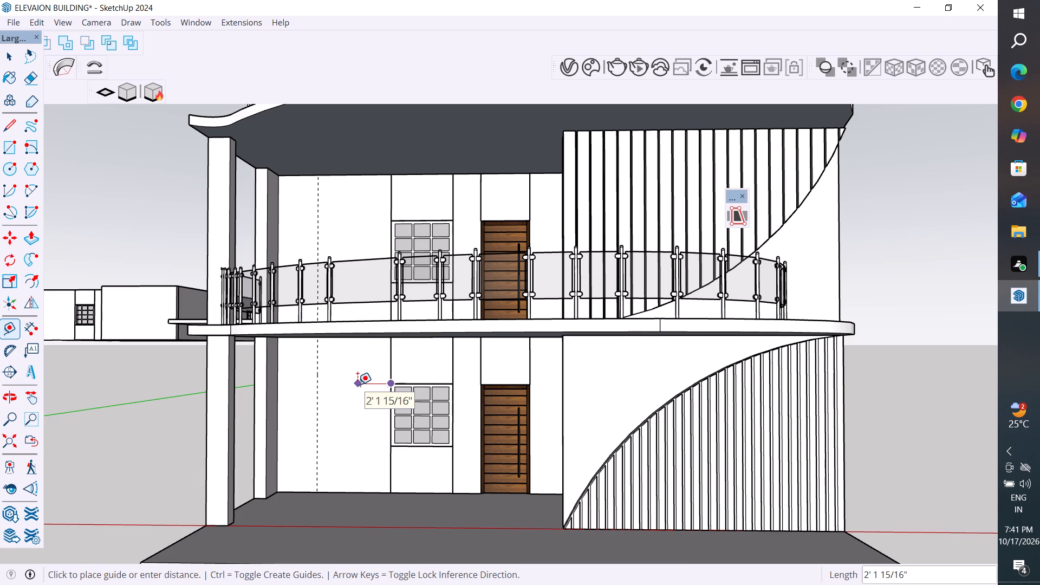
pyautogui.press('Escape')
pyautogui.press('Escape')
# Place a second vertical guide about 2' 5 13/16" from the window bay's edge, on the side facing the first guide.
pyautogui.click(12, 327)
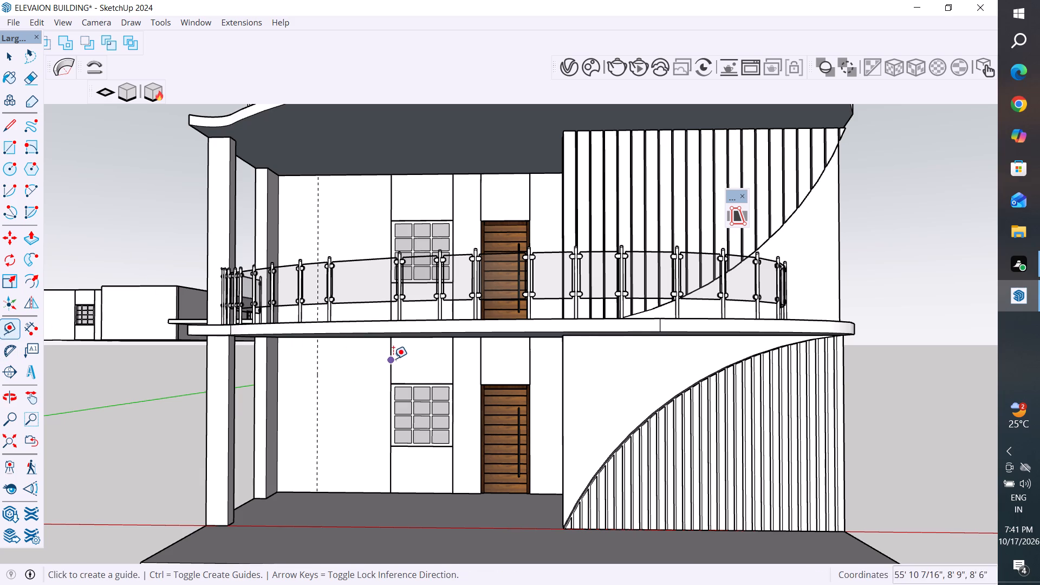
pyautogui.click(391, 359)
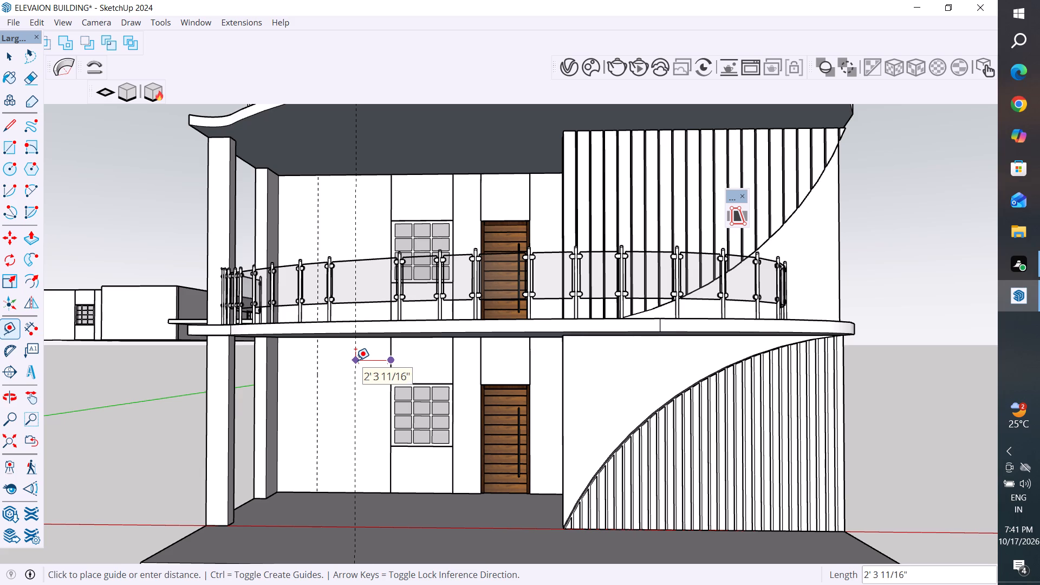
pyautogui.click(353, 360)
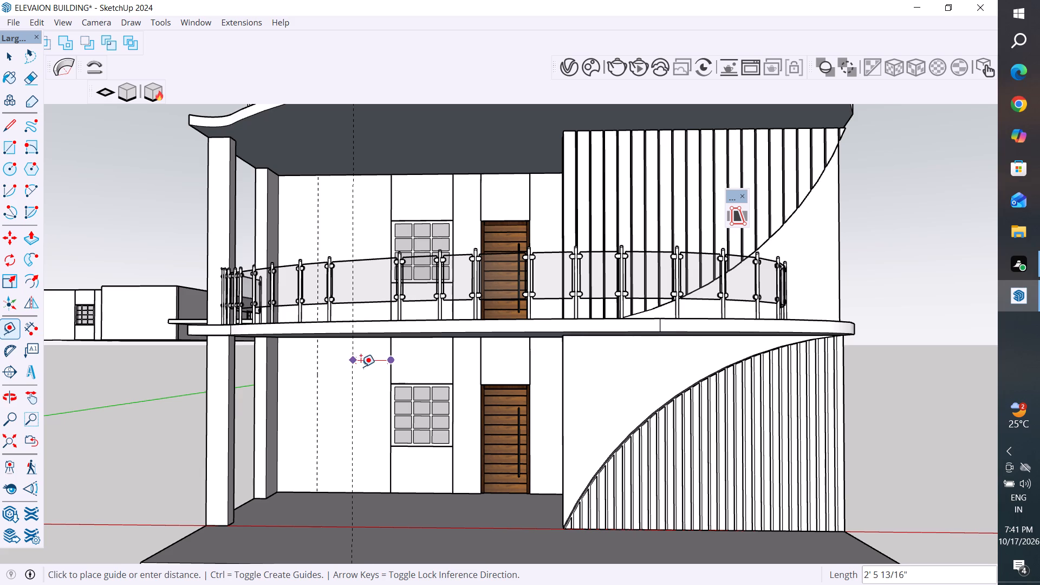
pyautogui.click(9, 53)
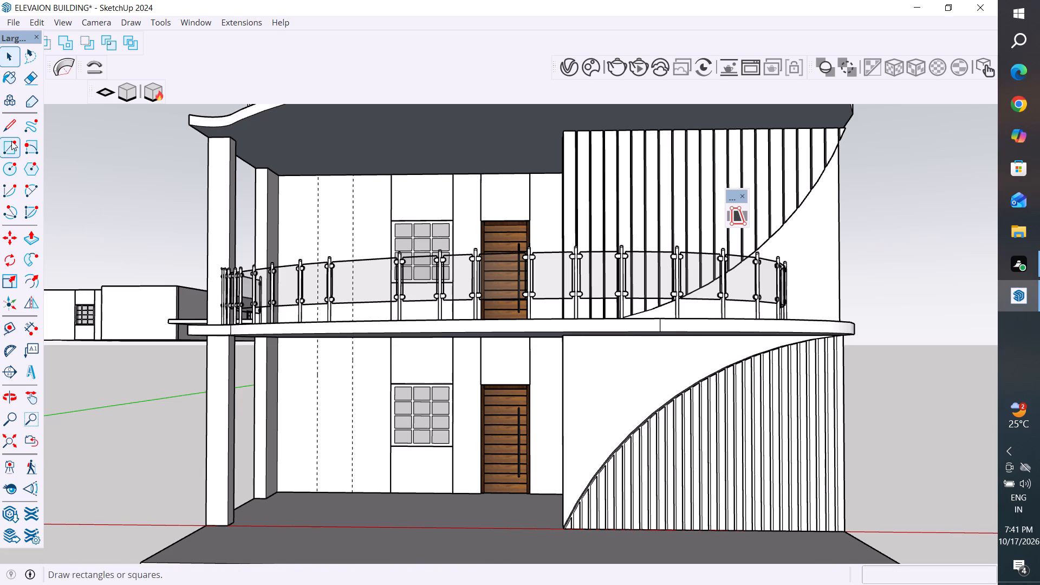
# Draw a full-height rectangle, 2' 3 7/16" by 10', between the two guides on the upper storey's front wall.
pyautogui.click(10, 141)
pyautogui.moveTo(357, 218); pyautogui.dragTo(362, 324, button='middle')
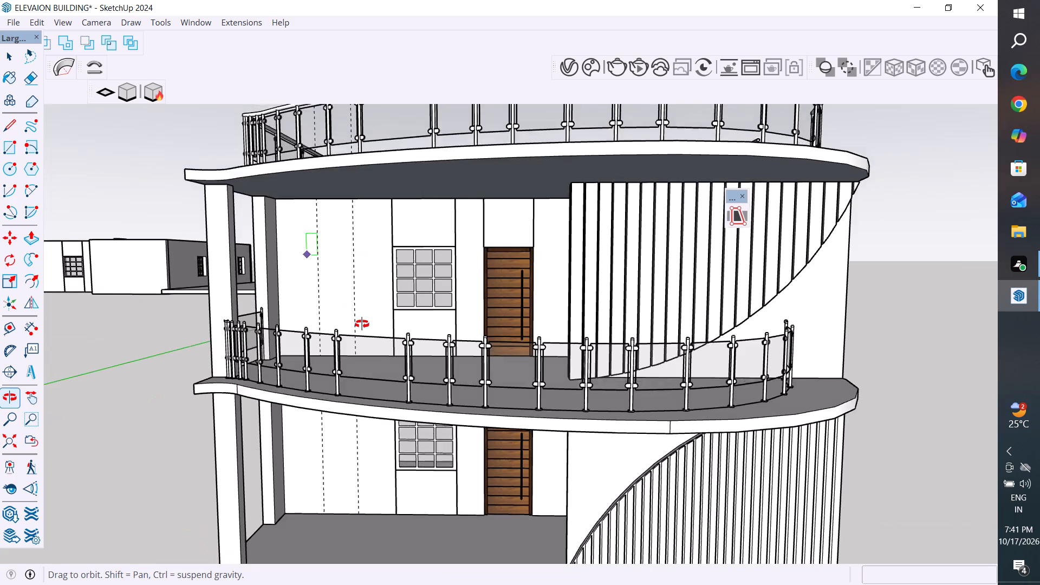
pyautogui.moveTo(362, 324); pyautogui.dragTo(365, 285, button='middle')
pyautogui.moveTo(359, 279); pyautogui.dragTo(380, 257, button='middle')
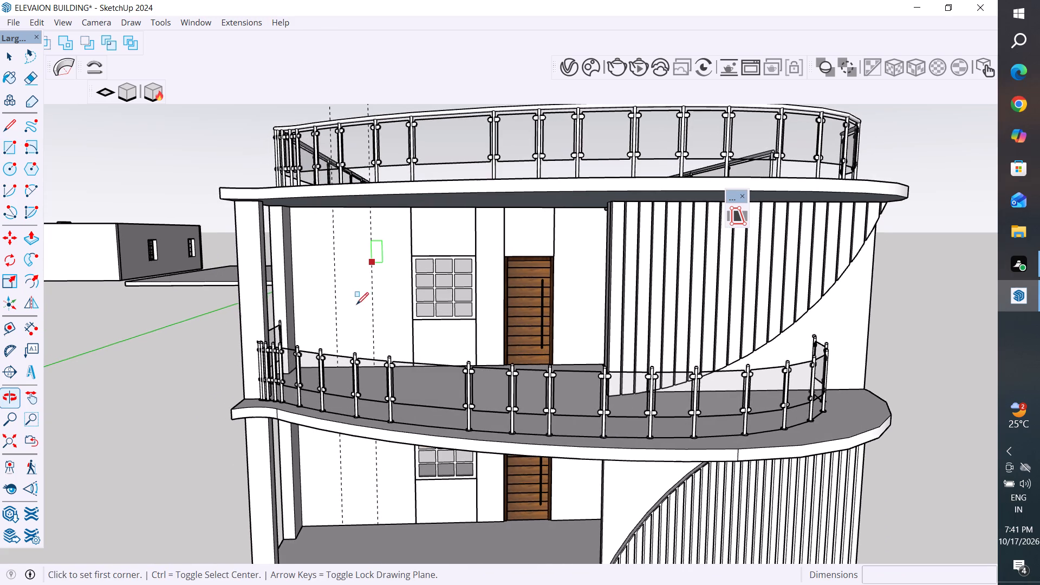
pyautogui.scroll(2, 363, 207)
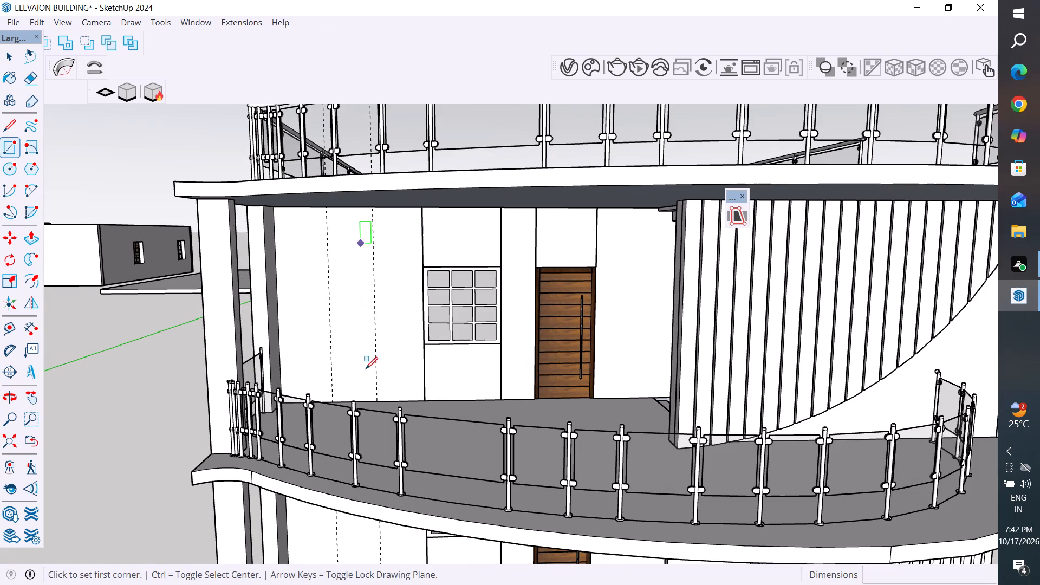
pyautogui.click(378, 401)
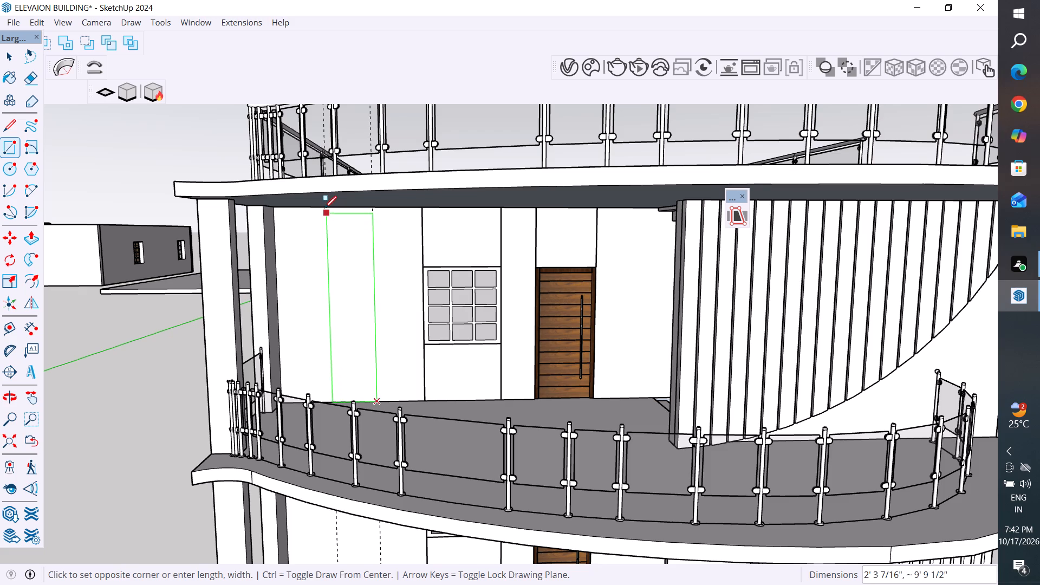
pyautogui.moveTo(326, 204); pyautogui.dragTo(417, 220, button='middle')
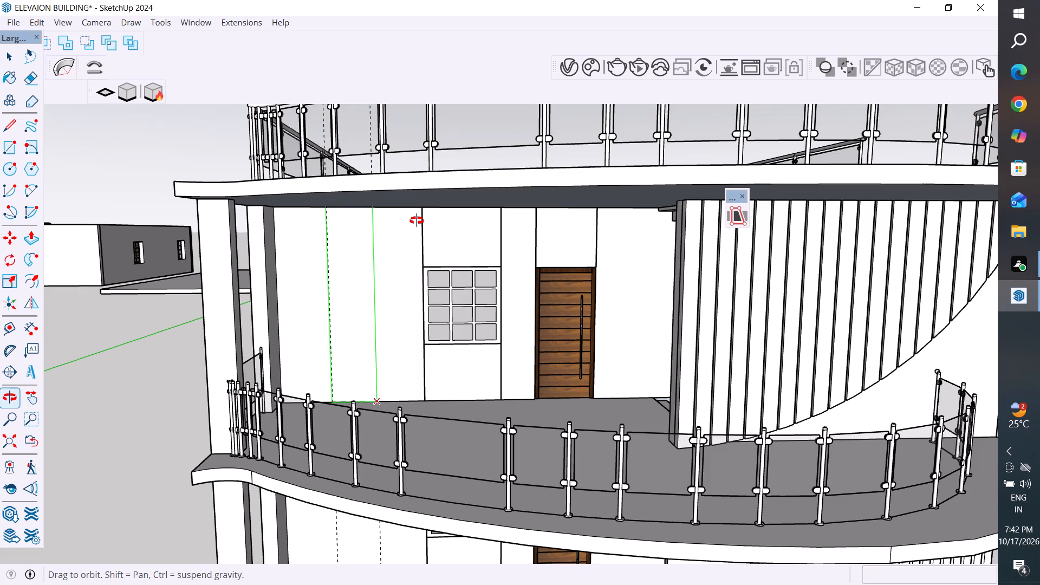
pyautogui.moveTo(417, 220); pyautogui.dragTo(414, 183, button='middle')
pyautogui.scroll(4, 414, 183)
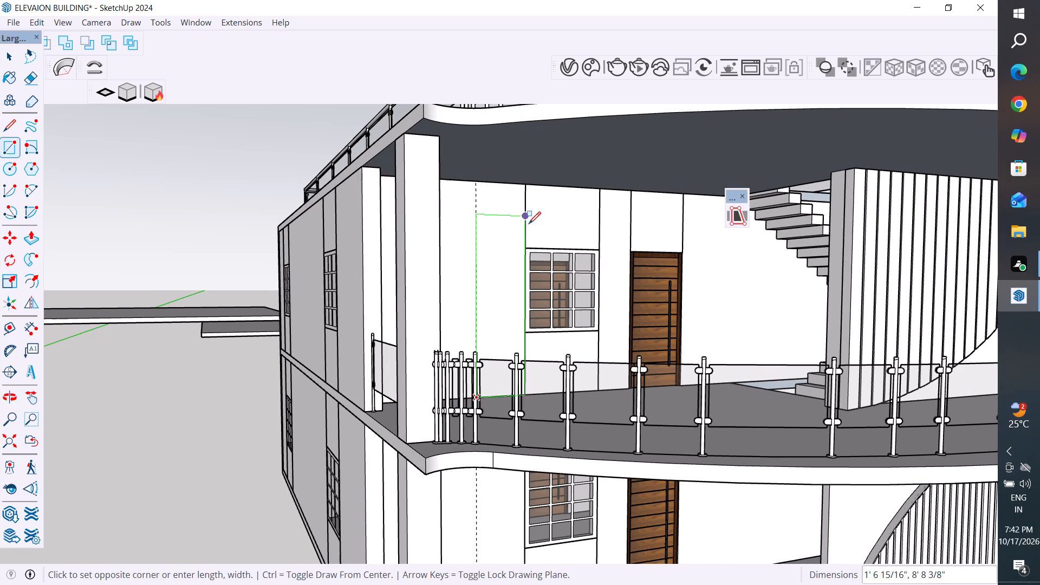
pyautogui.scroll(1, 510, 211)
pyautogui.moveTo(487, 206); pyautogui.dragTo(445, 231, button='middle')
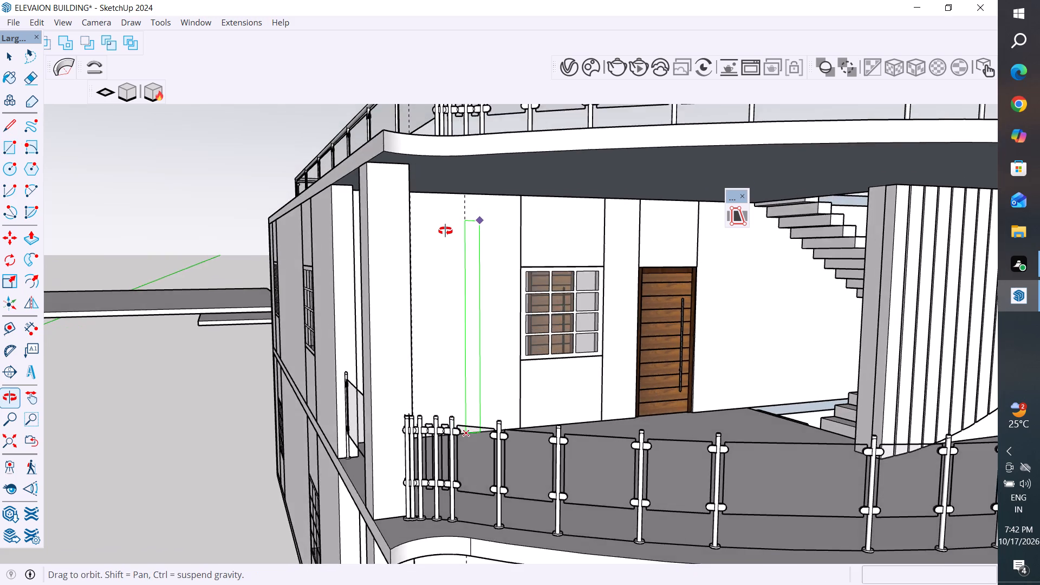
pyautogui.moveTo(445, 231); pyautogui.dragTo(448, 225, button='middle')
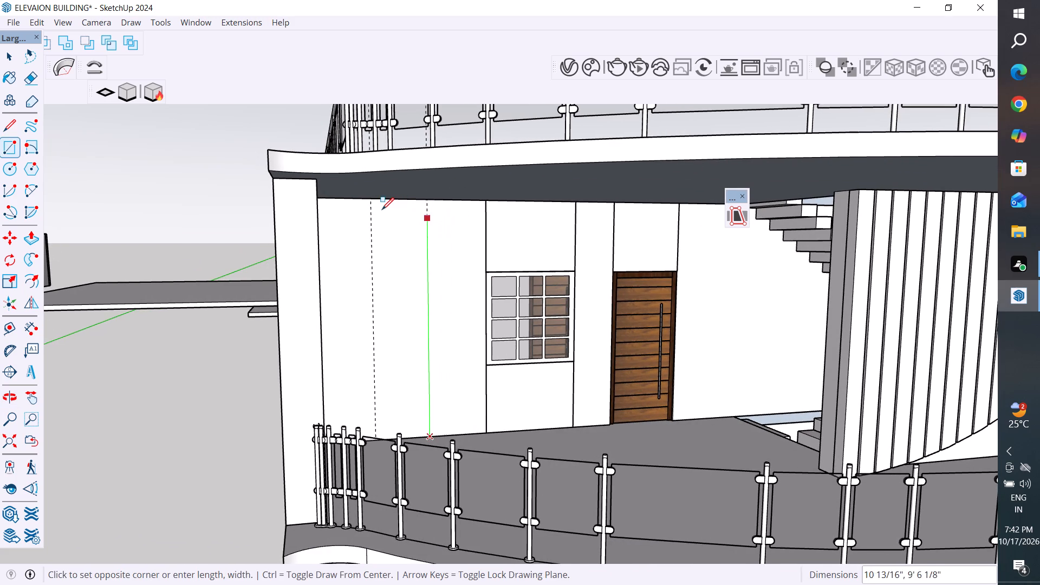
pyautogui.click(369, 198)
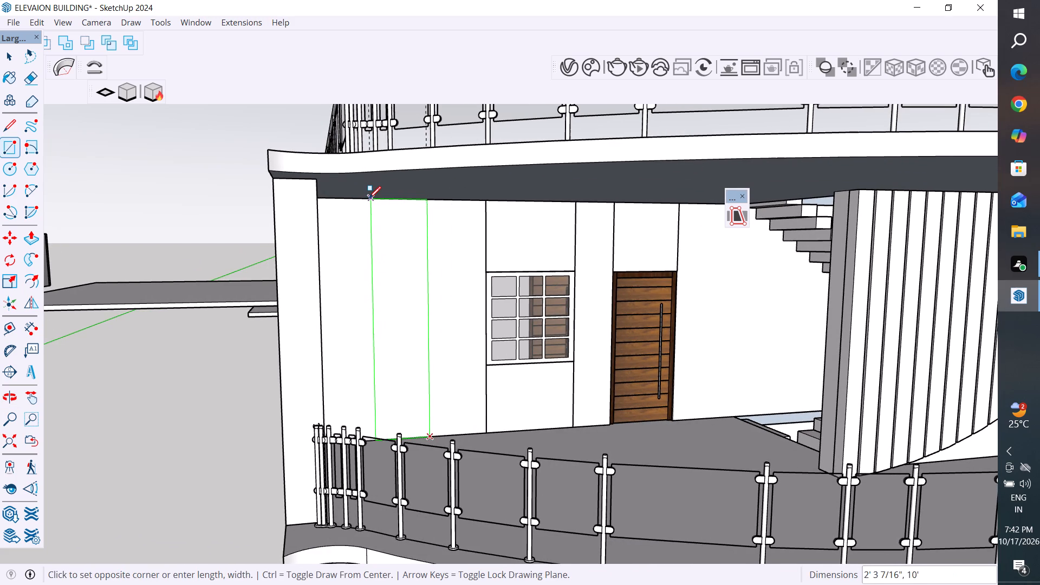
pyautogui.click(8, 55)
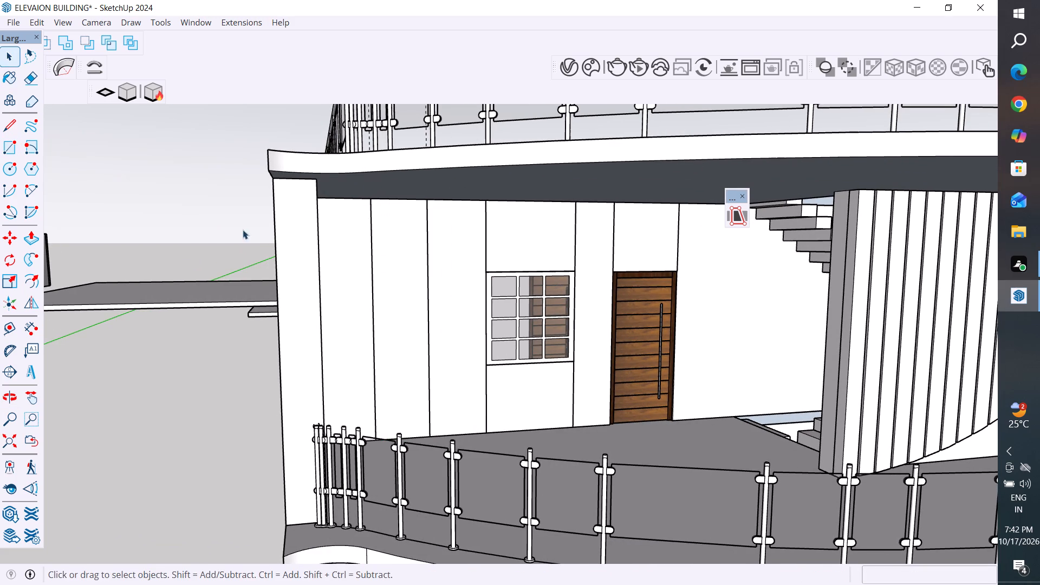
# Push/Pull the rectangular strip on the upper storey's wall outward by 6".
pyautogui.click(30, 237)
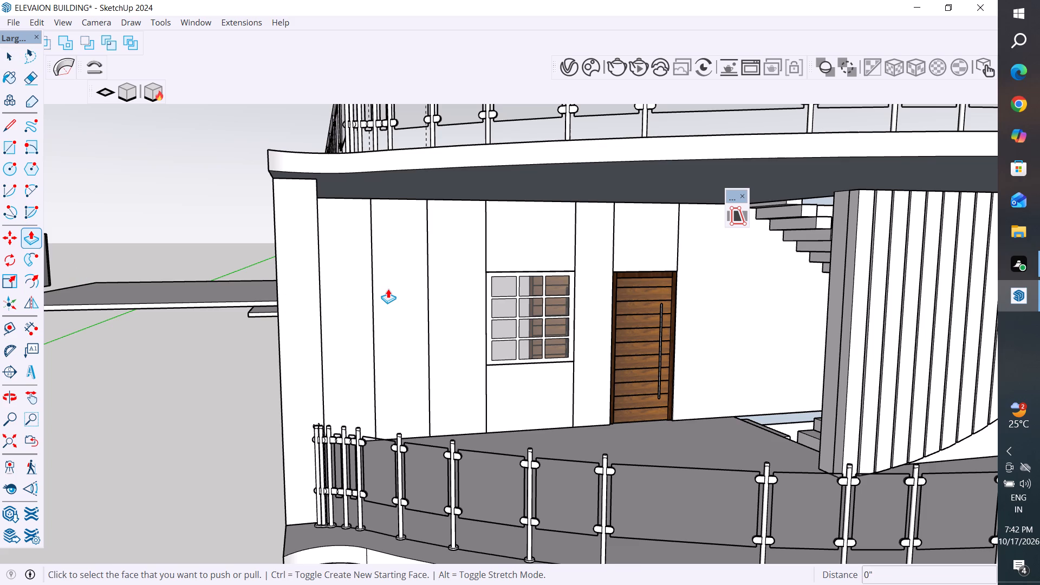
pyautogui.moveTo(402, 292); pyautogui.dragTo(413, 299, button='middle')
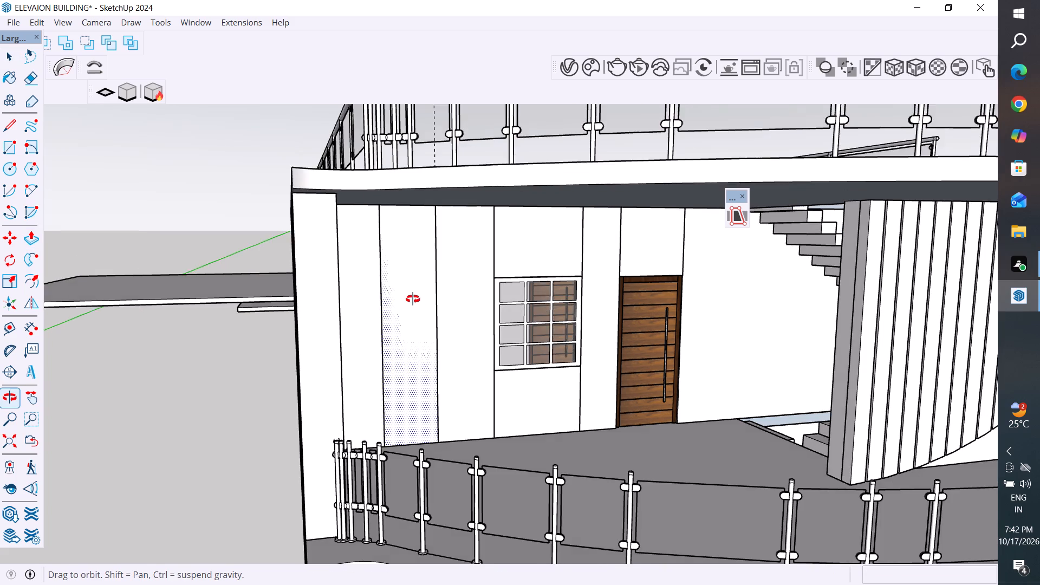
pyautogui.moveTo(413, 299); pyautogui.dragTo(422, 305, button='middle')
pyautogui.click(422, 305)
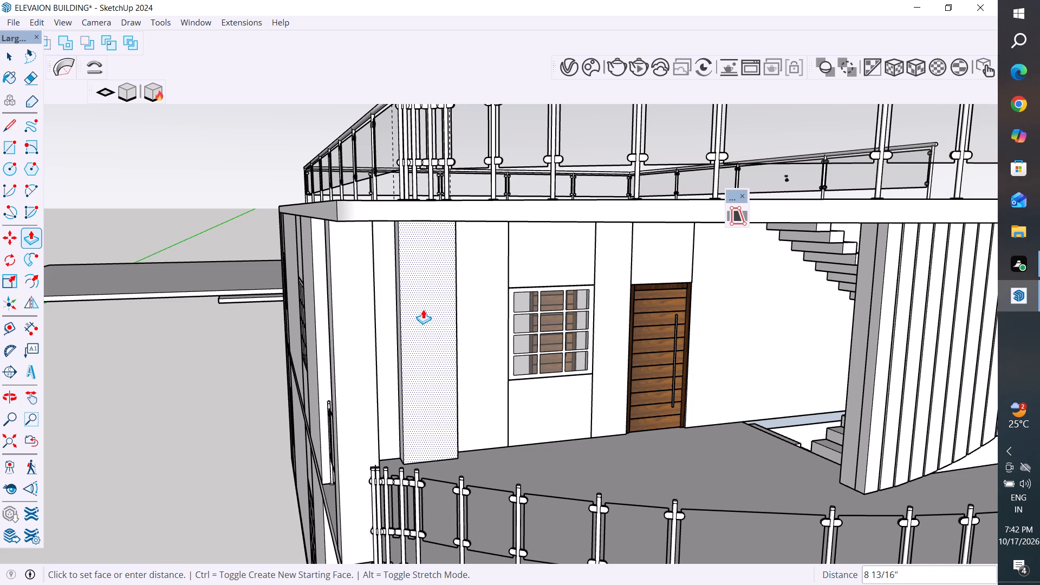
pyautogui.click(423, 309)
# Draw a full-height rectangle, 2' 3 7/16" by 10', between the two guides on the lower storey's front wall.
pyautogui.scroll(-5, 387, 360)
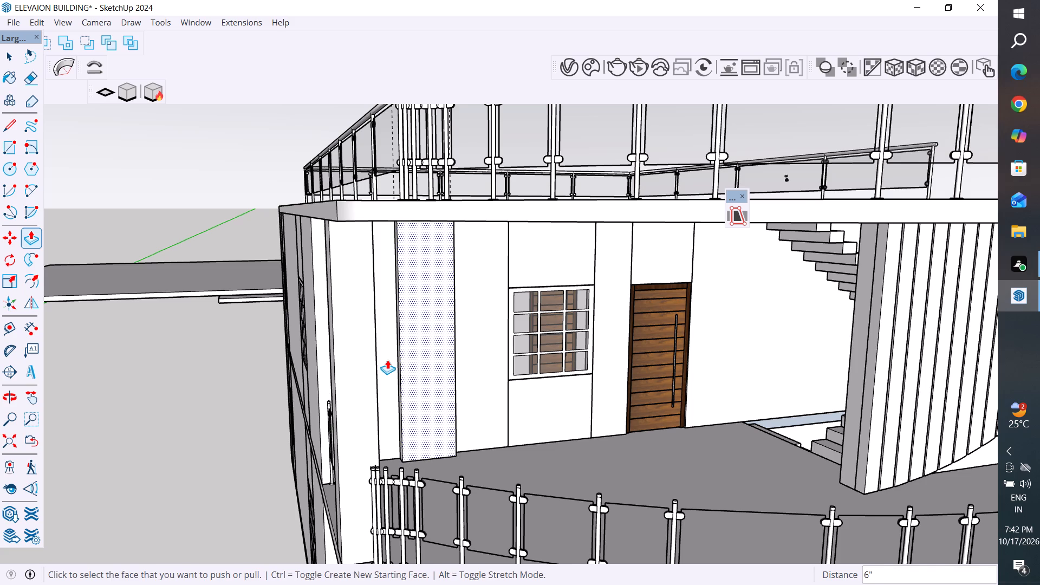
pyautogui.scroll(-5, 387, 360)
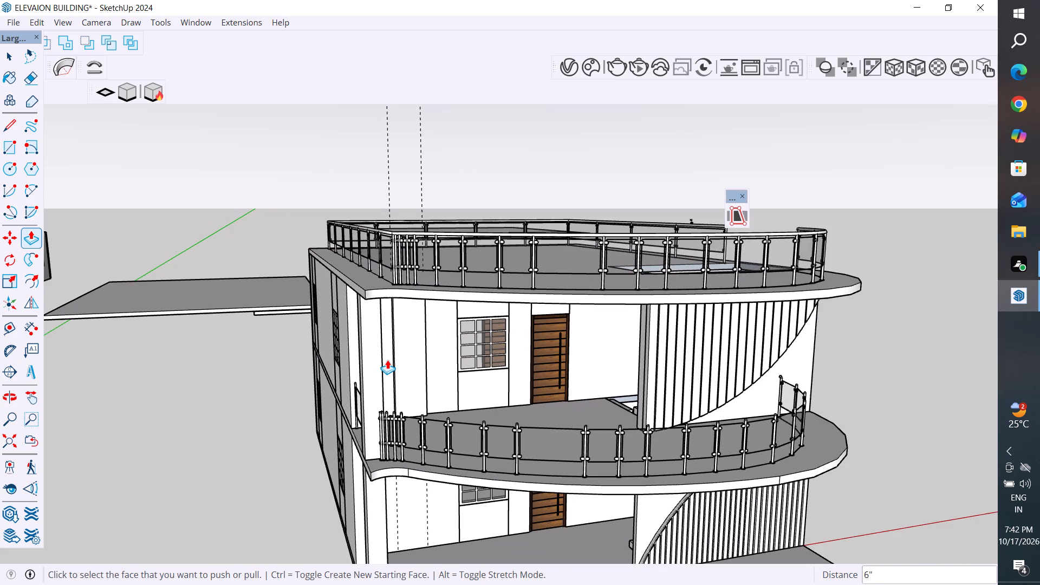
pyautogui.moveTo(461, 389); pyautogui.dragTo(409, 372, button='middle')
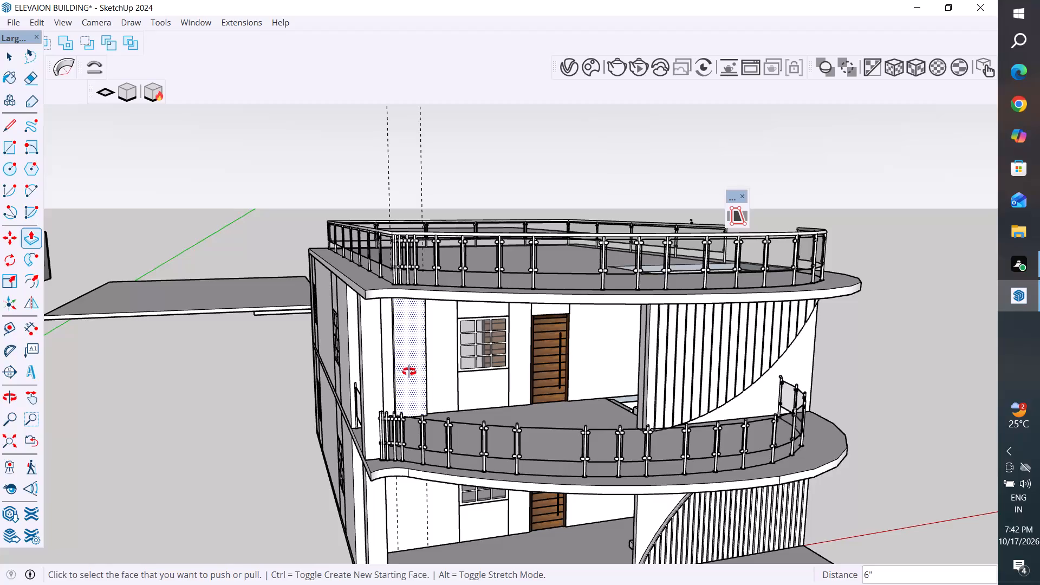
pyautogui.moveTo(409, 372); pyautogui.dragTo(375, 347, button='middle')
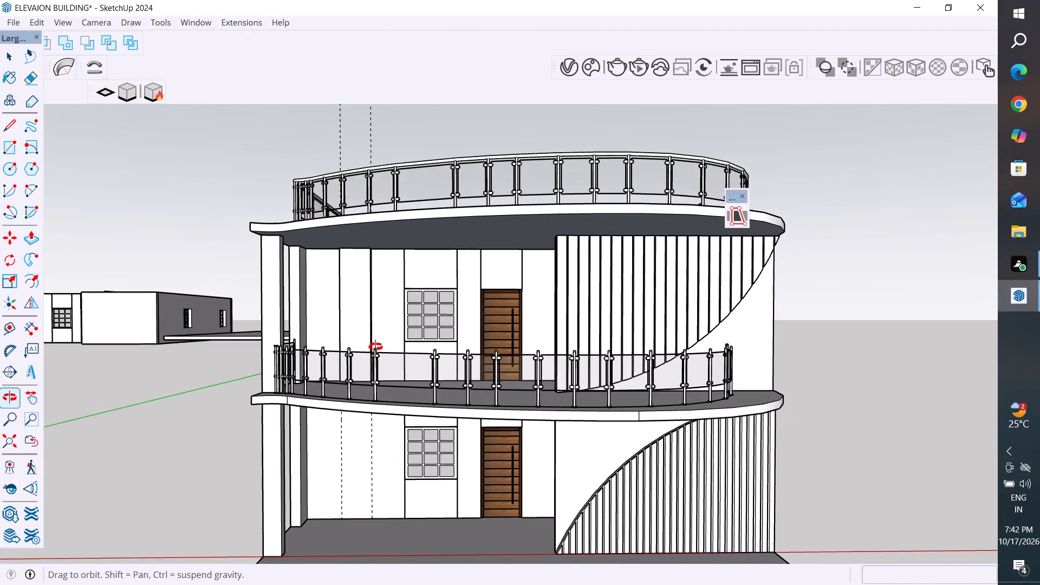
pyautogui.moveTo(375, 347); pyautogui.dragTo(376, 292, button='middle')
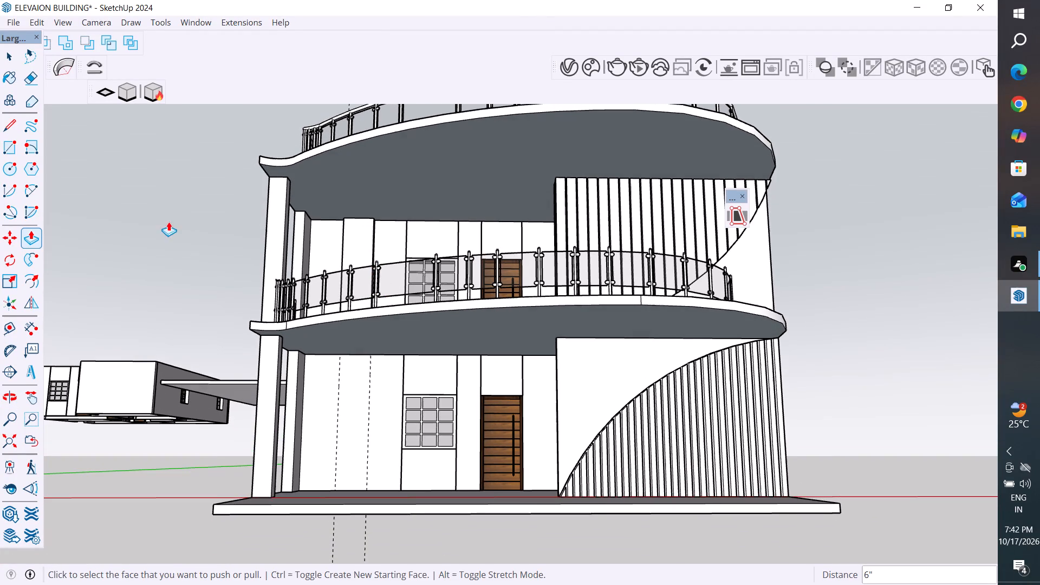
pyautogui.click(9, 145)
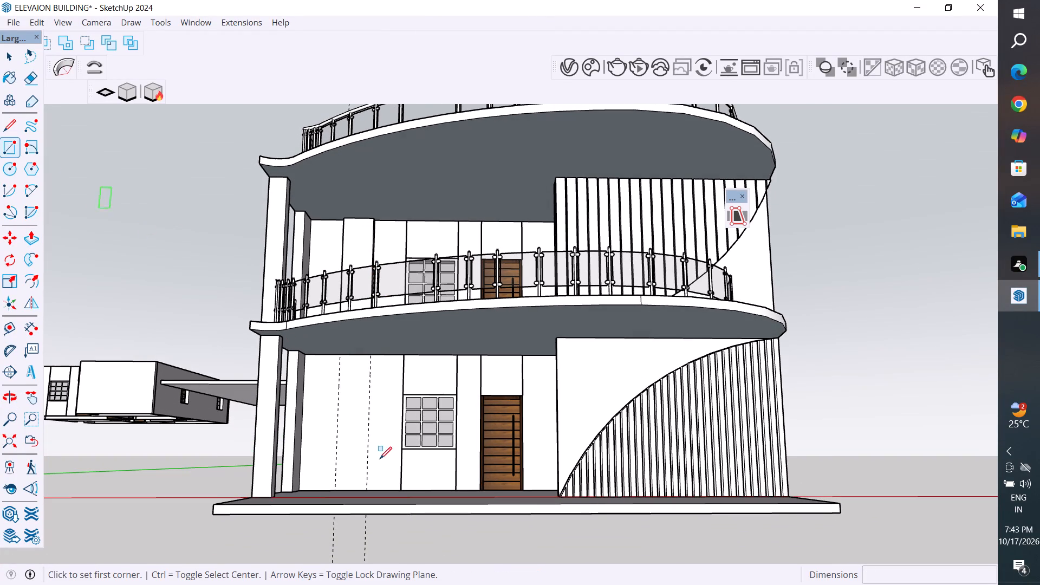
pyautogui.scroll(2, 359, 481)
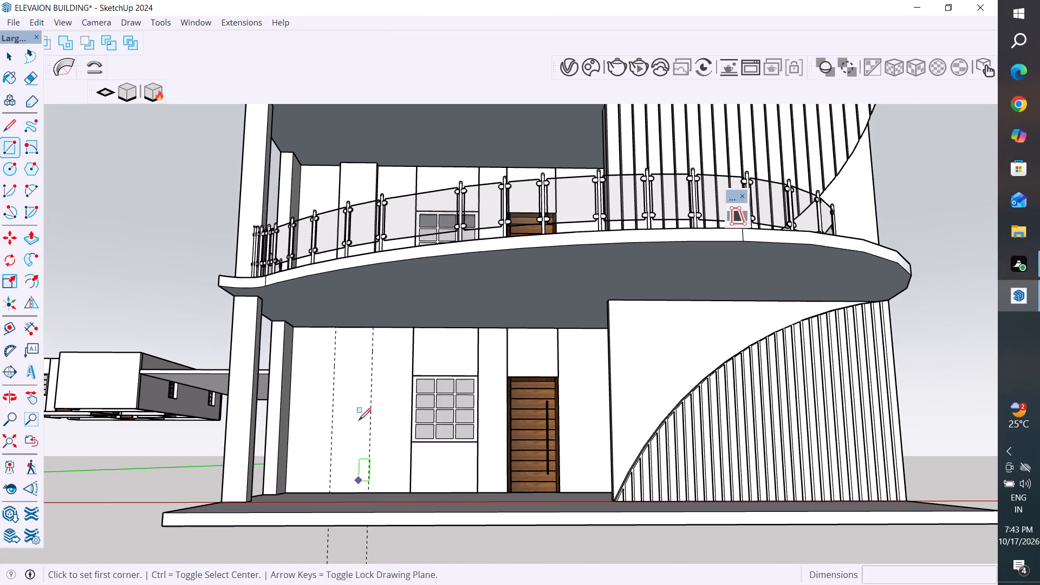
pyautogui.click(336, 329)
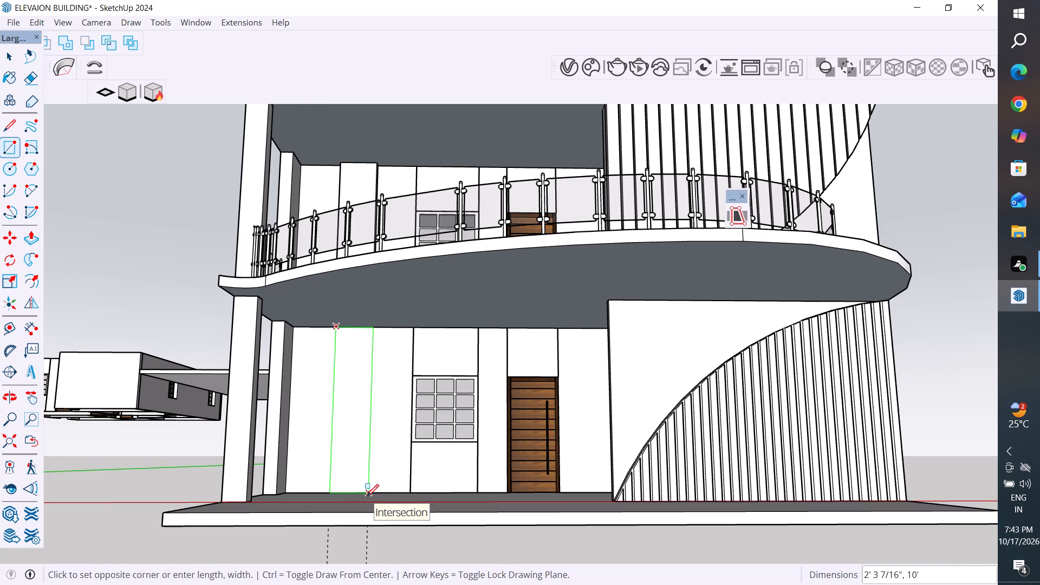
pyautogui.scroll(12, 367, 496)
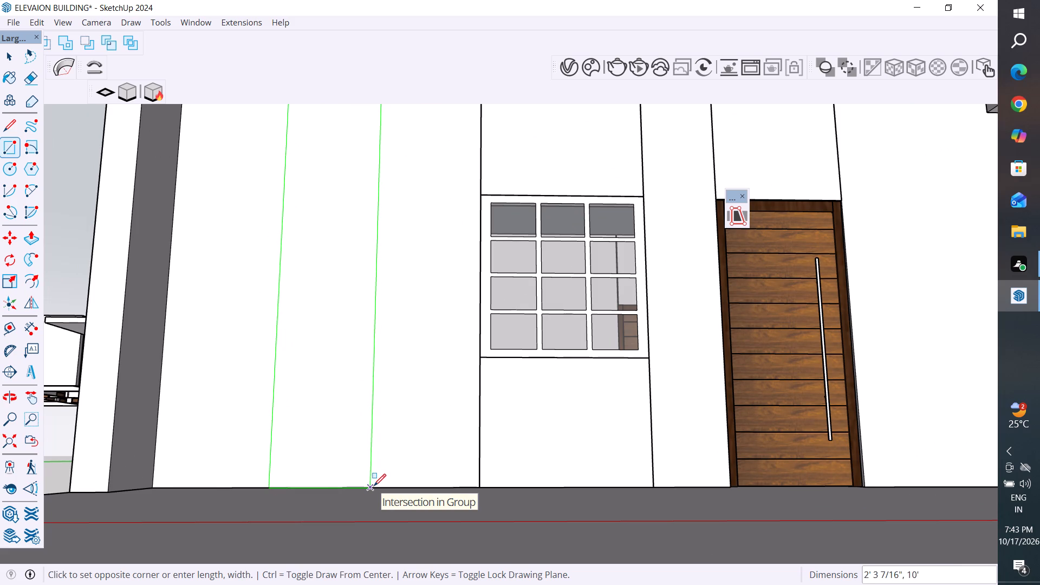
pyautogui.click(374, 486)
# Repeat the 6" outward Push/Pull on the rectangular strip of the lower storey's front wall.
pyautogui.scroll(-5, 469, 514)
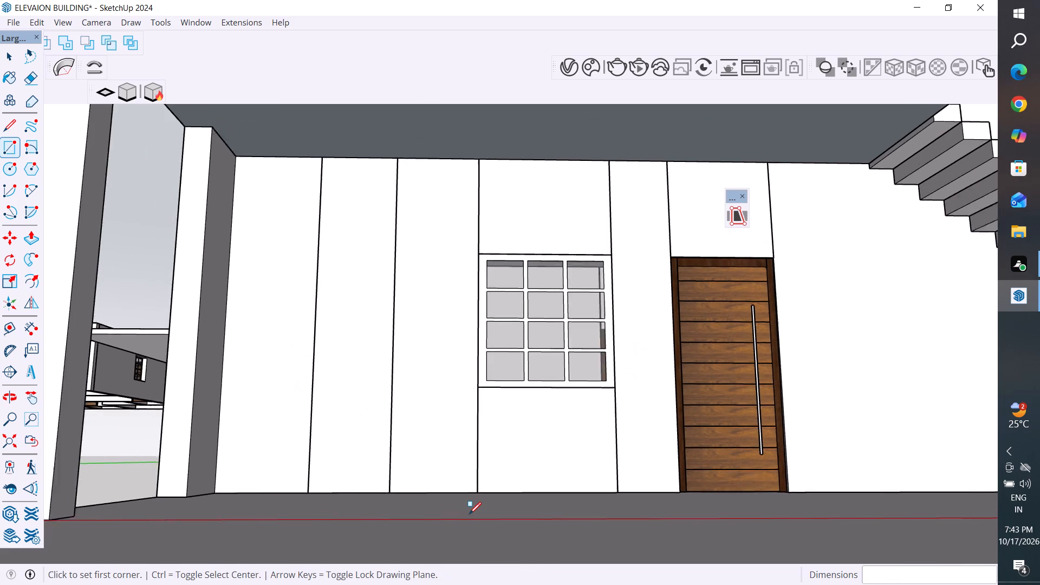
pyautogui.scroll(-8, 469, 514)
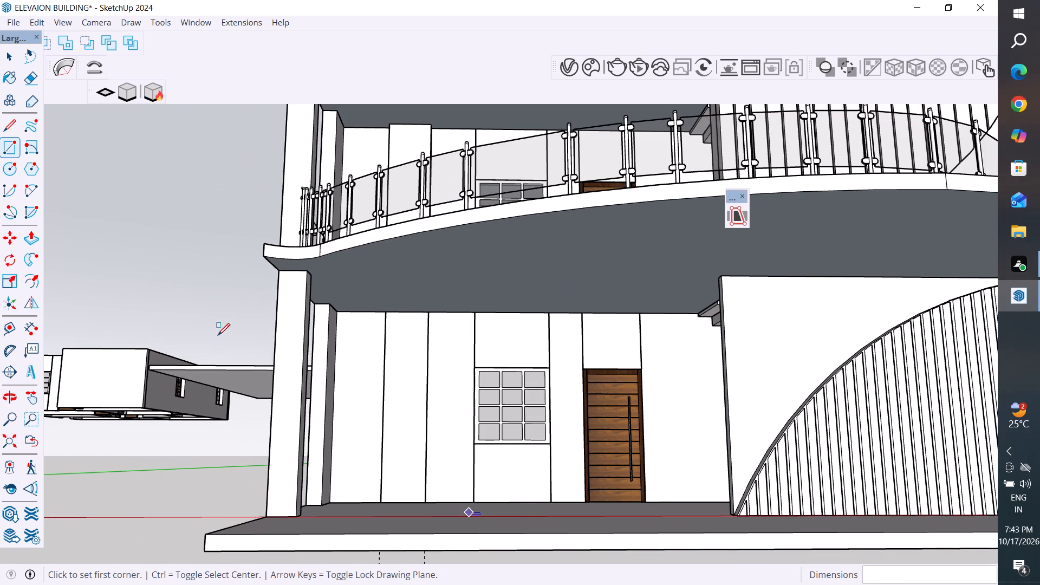
pyautogui.click(32, 244)
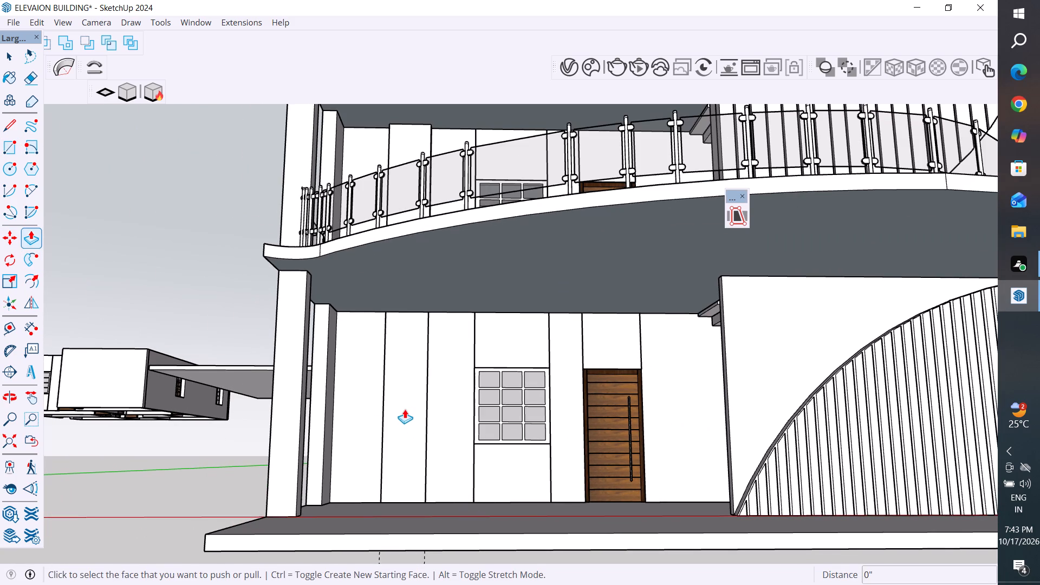
pyautogui.moveTo(406, 412); pyautogui.dragTo(505, 459, button='middle')
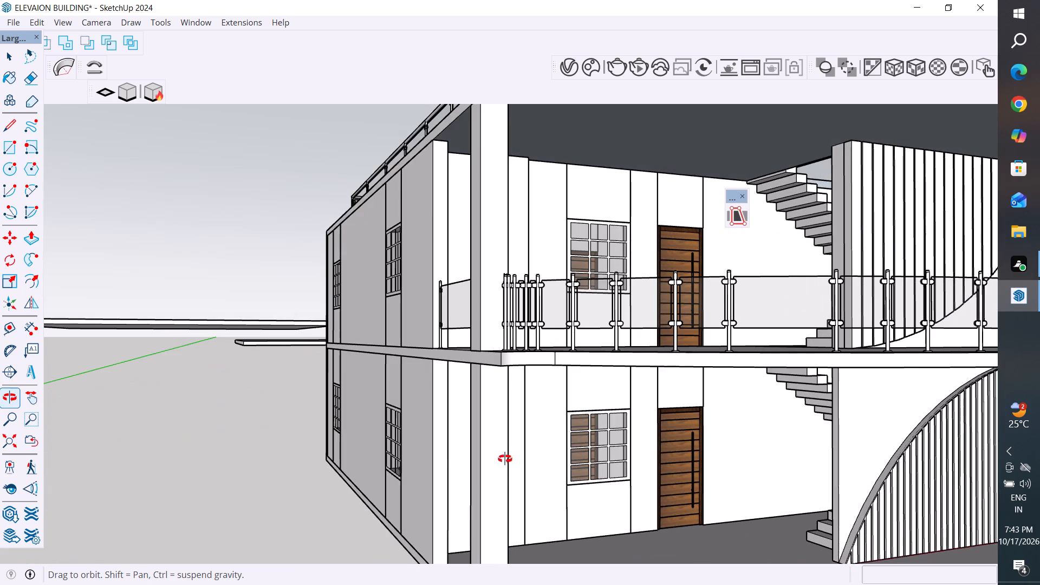
pyautogui.moveTo(505, 459); pyautogui.dragTo(451, 444, button='middle')
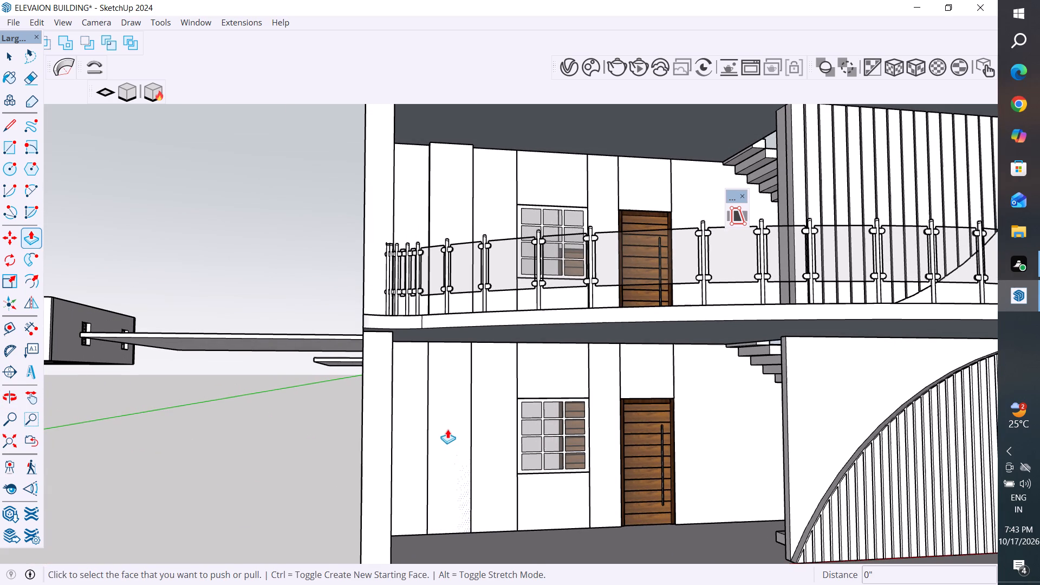
pyautogui.doubleClick(457, 453)
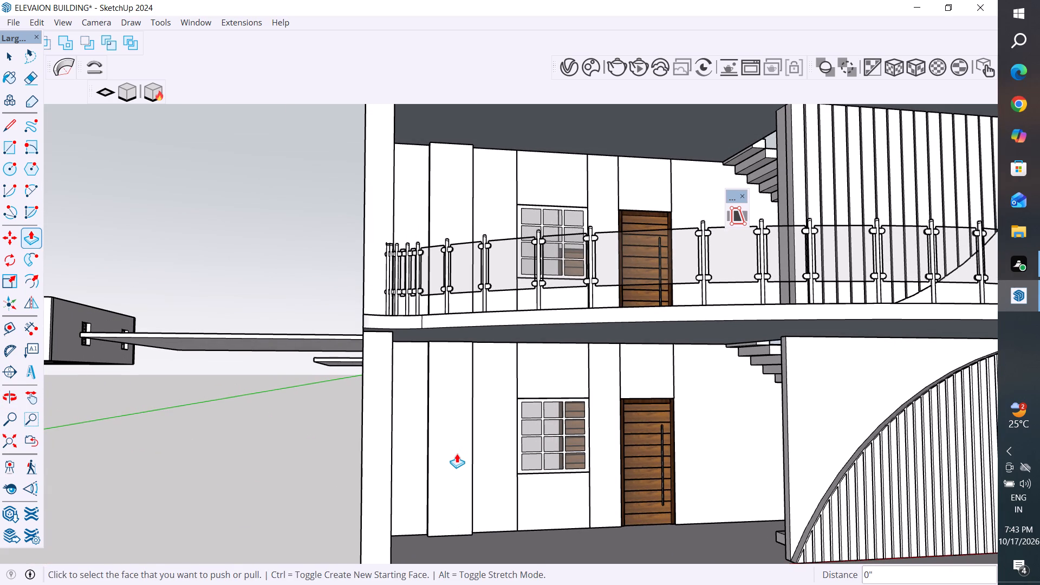
pyautogui.click(12, 51)
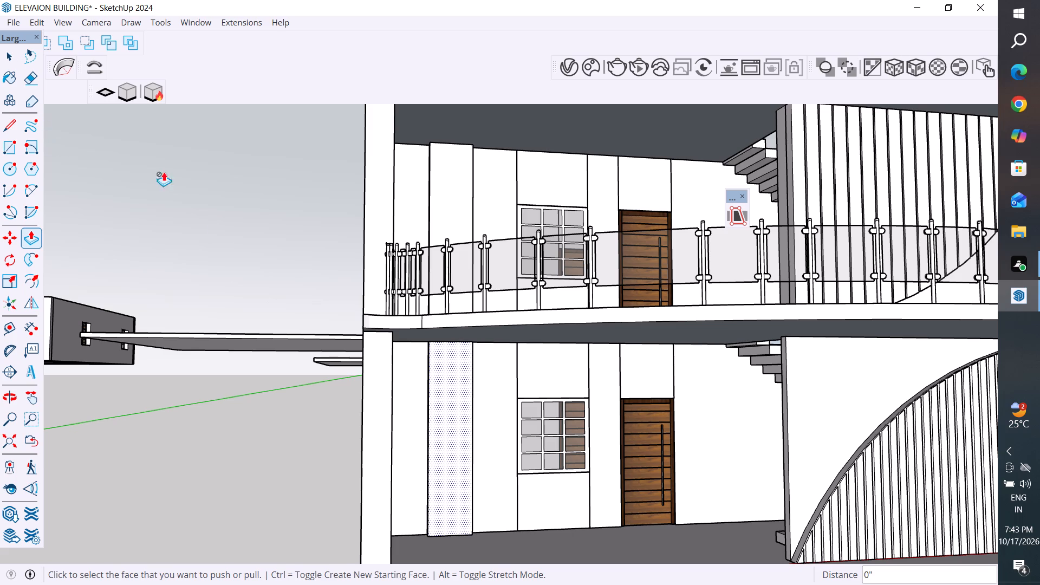
# Draw a tall pointed lens on the upper storey's raised strip from two opposing arcs with bulges of about 11 3/4" and 8 3/8".
pyautogui.scroll(-4, 217, 301)
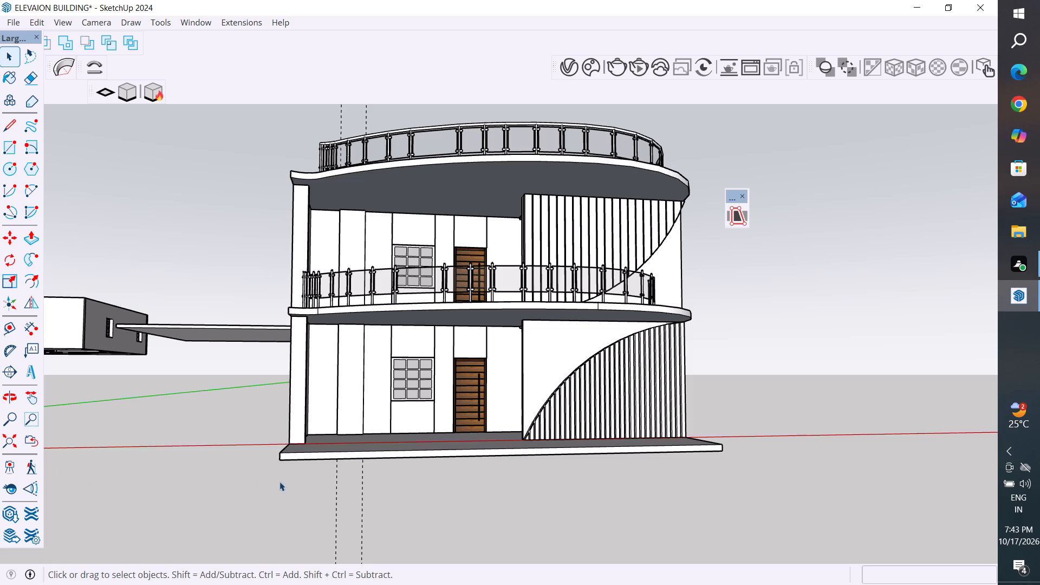
pyautogui.moveTo(406, 497); pyautogui.dragTo(385, 505, button='middle')
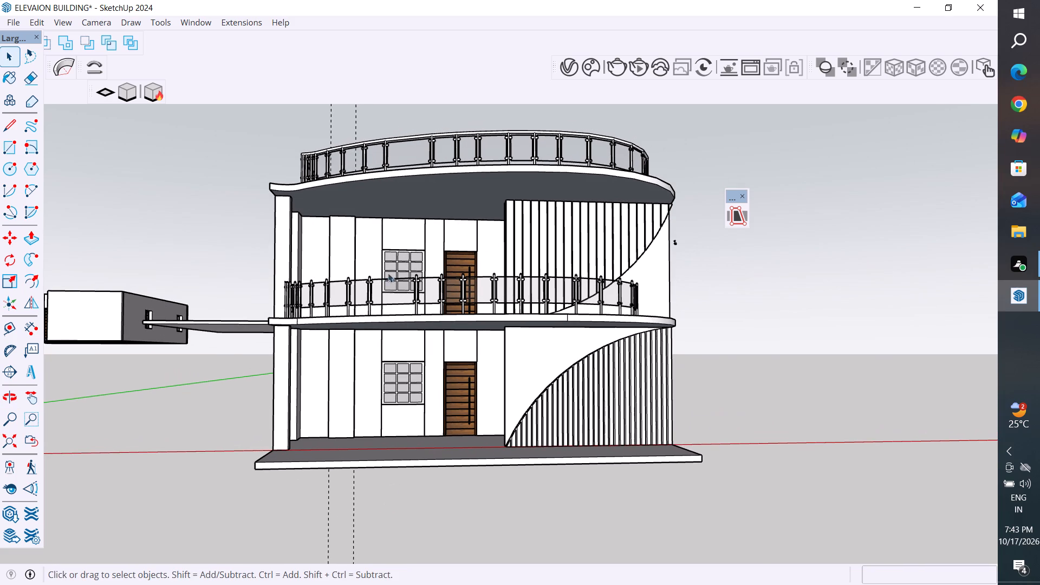
pyautogui.scroll(3, 359, 229)
pyautogui.moveTo(413, 331); pyautogui.dragTo(407, 380, button='middle')
pyautogui.scroll(3, 329, 340)
pyautogui.moveTo(361, 324); pyautogui.dragTo(349, 316, button='middle')
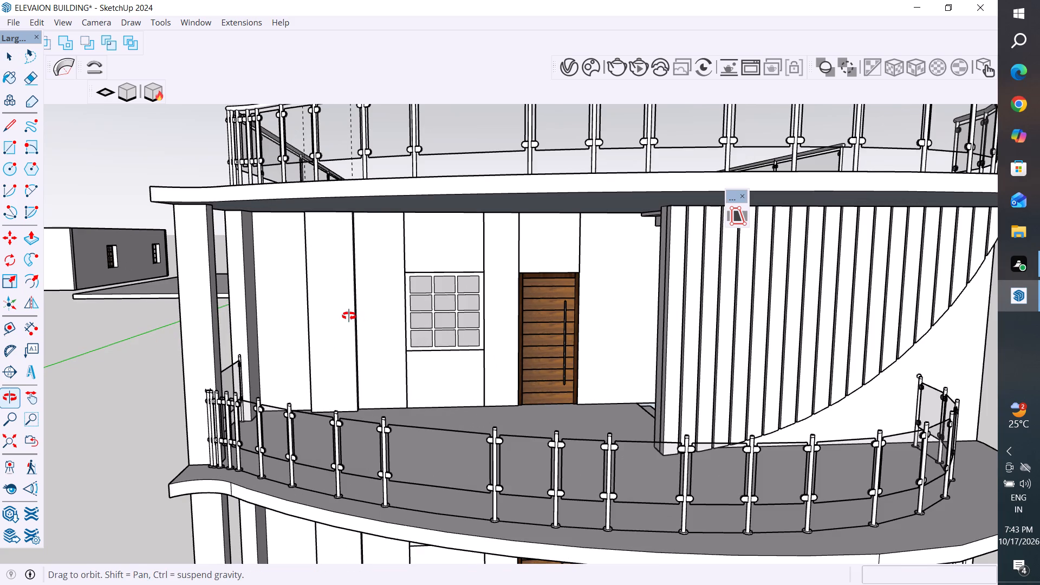
pyautogui.moveTo(349, 316); pyautogui.dragTo(346, 314, button='middle')
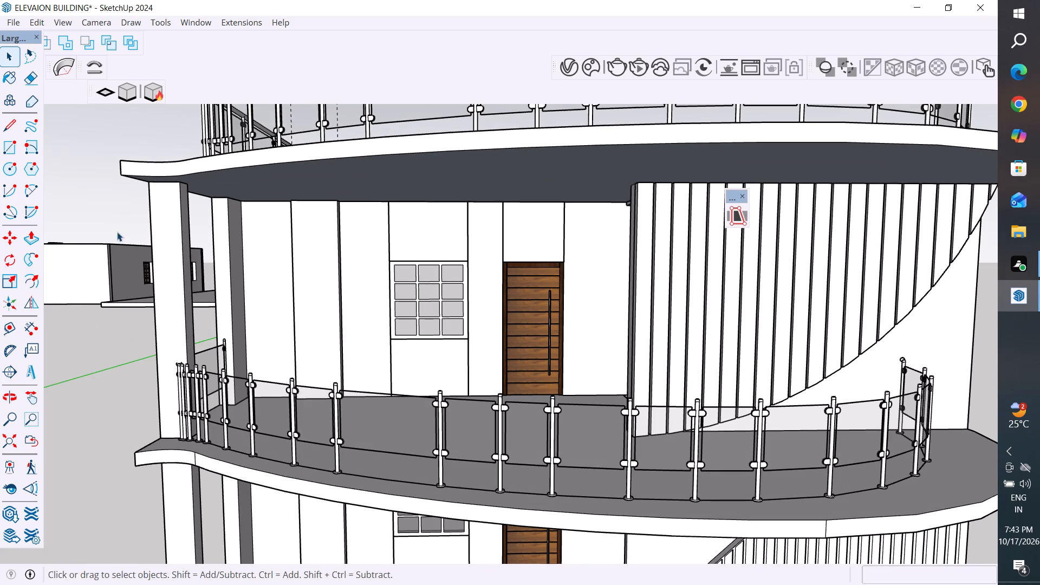
pyautogui.click(32, 192)
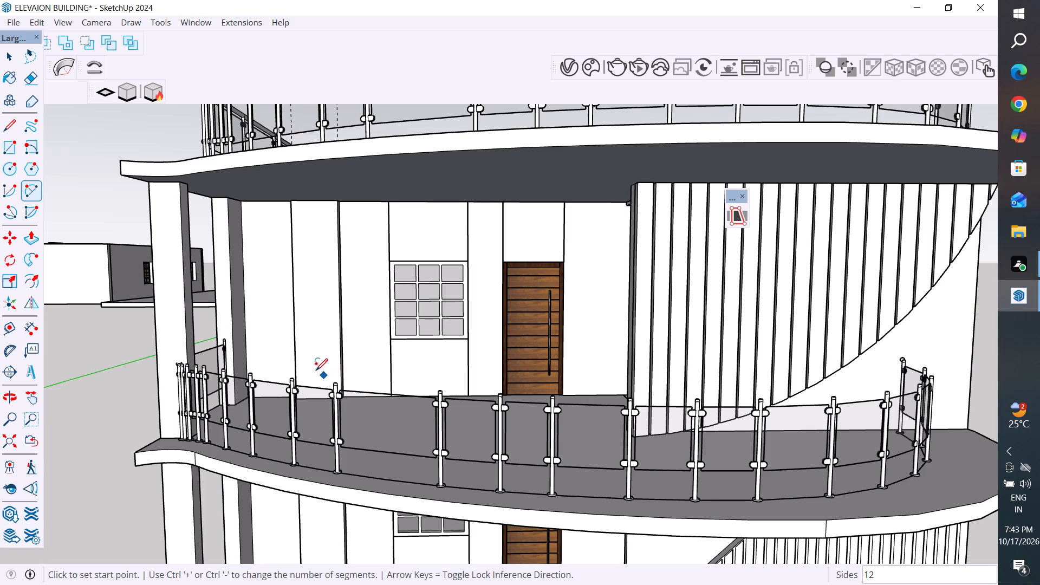
pyautogui.click(315, 368)
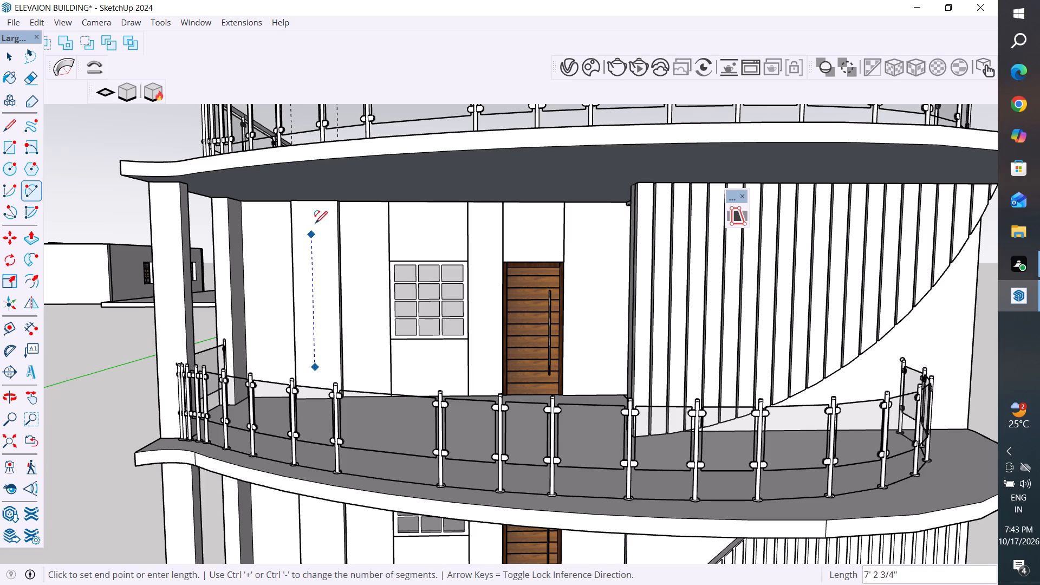
pyautogui.click(315, 223)
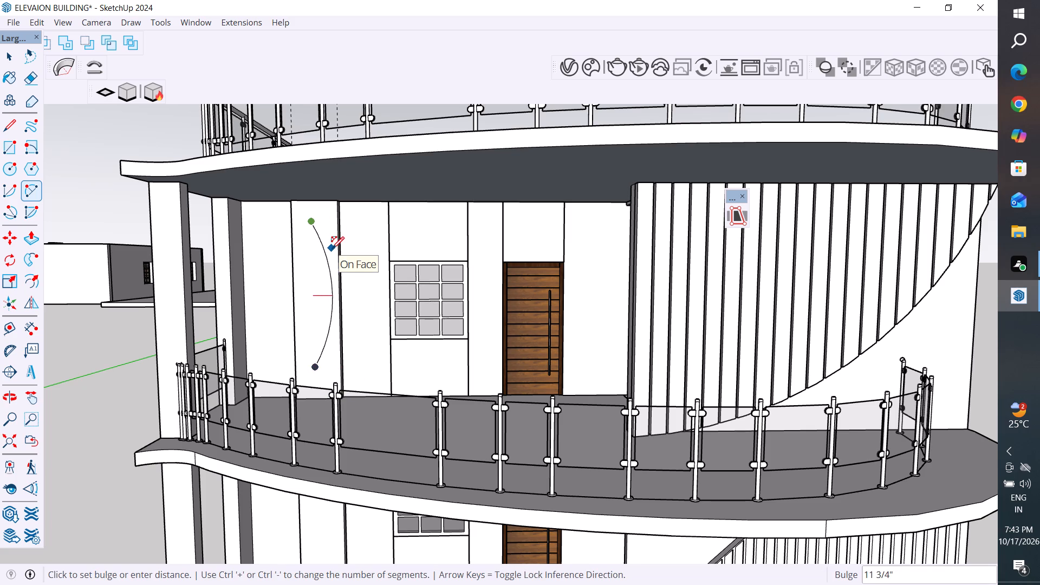
pyautogui.click(332, 249)
pyautogui.click(309, 224)
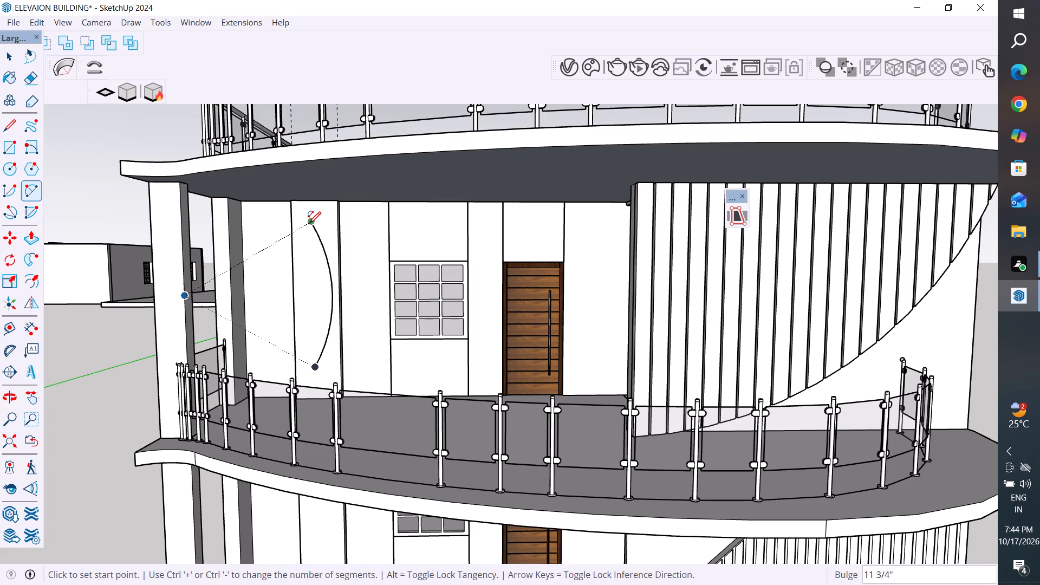
pyautogui.click(314, 367)
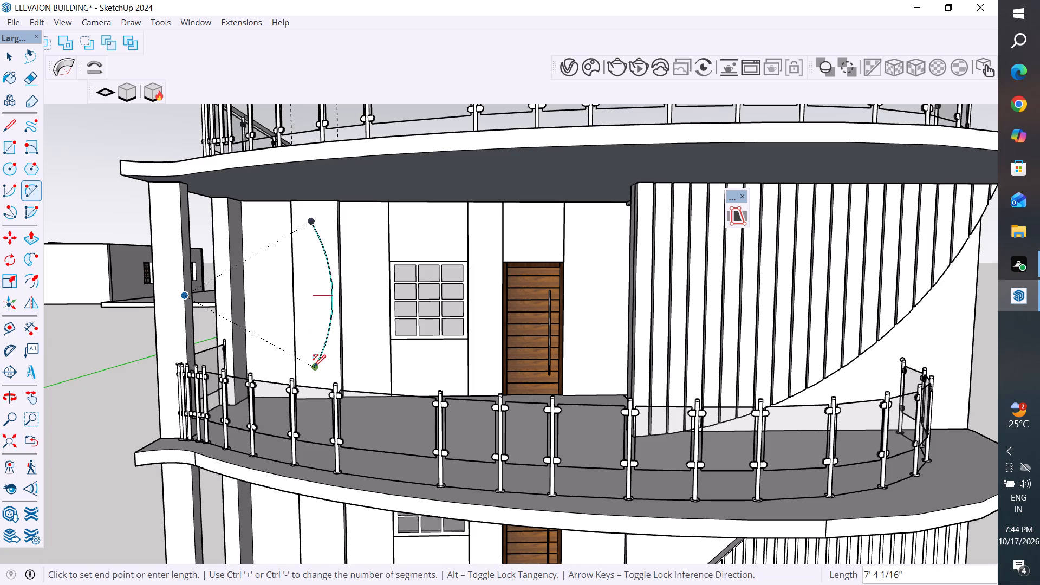
pyautogui.click(299, 301)
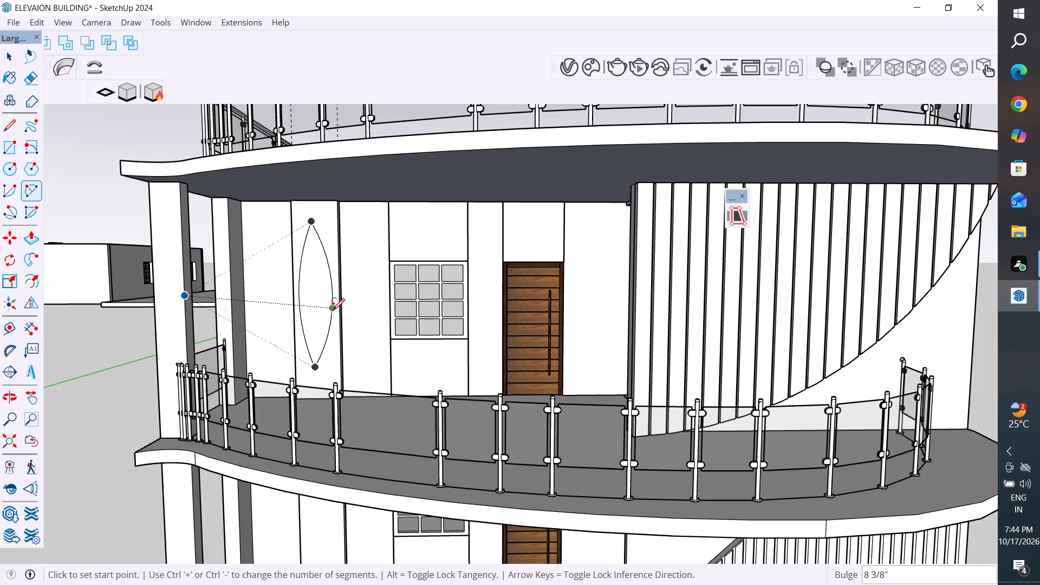
# Copy both arcs of the upper storey's lens straight down by about 11' 1 1/4" onto the lower storey's raised strip.
pyautogui.scroll(-4, 333, 310)
pyautogui.moveTo(340, 419); pyautogui.dragTo(344, 389, button='middle')
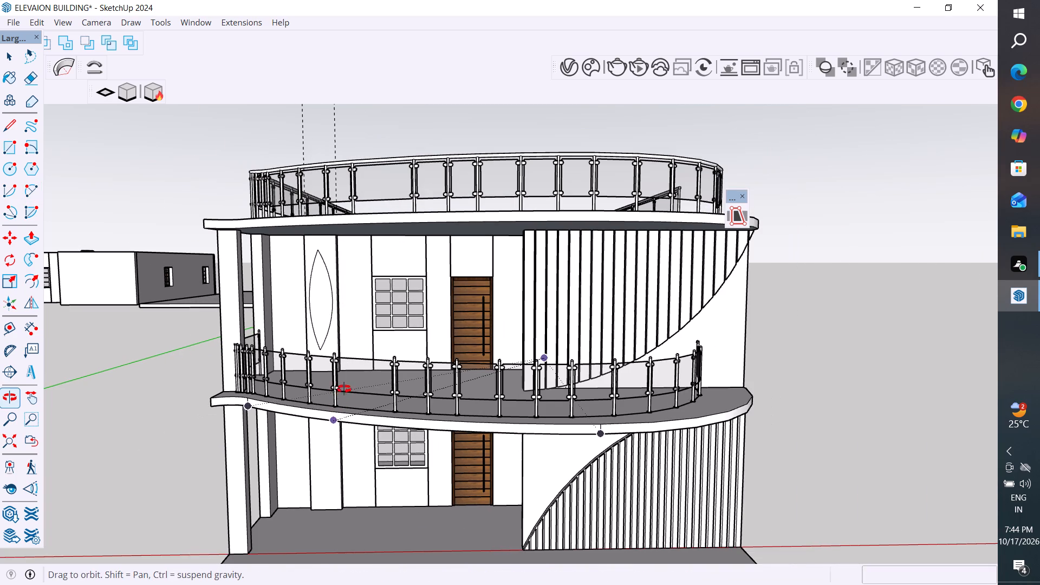
pyautogui.moveTo(344, 389); pyautogui.dragTo(307, 362, button='middle')
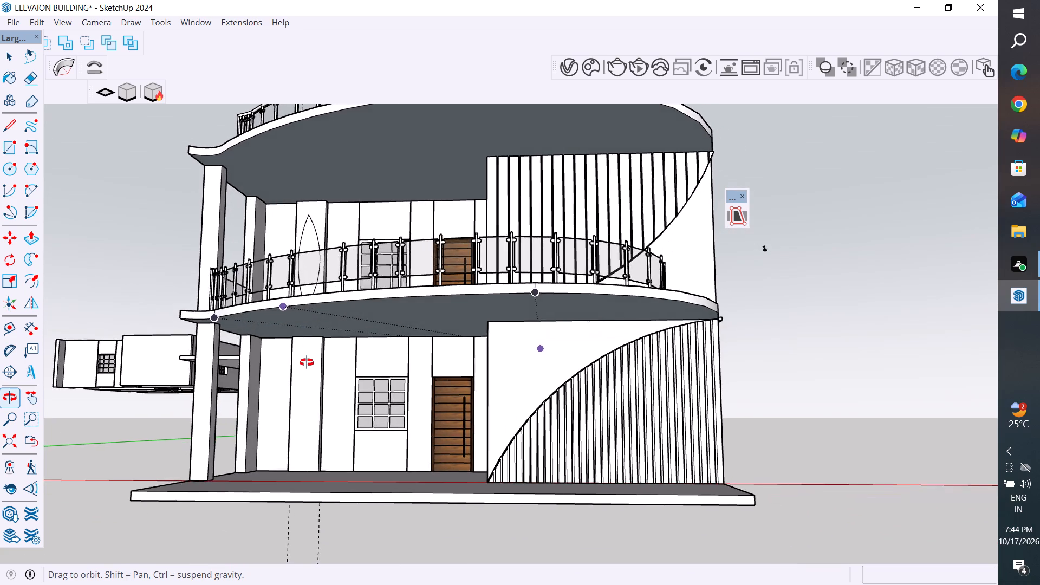
pyautogui.moveTo(307, 362); pyautogui.dragTo(307, 365, button='middle')
pyautogui.scroll(3, 309, 459)
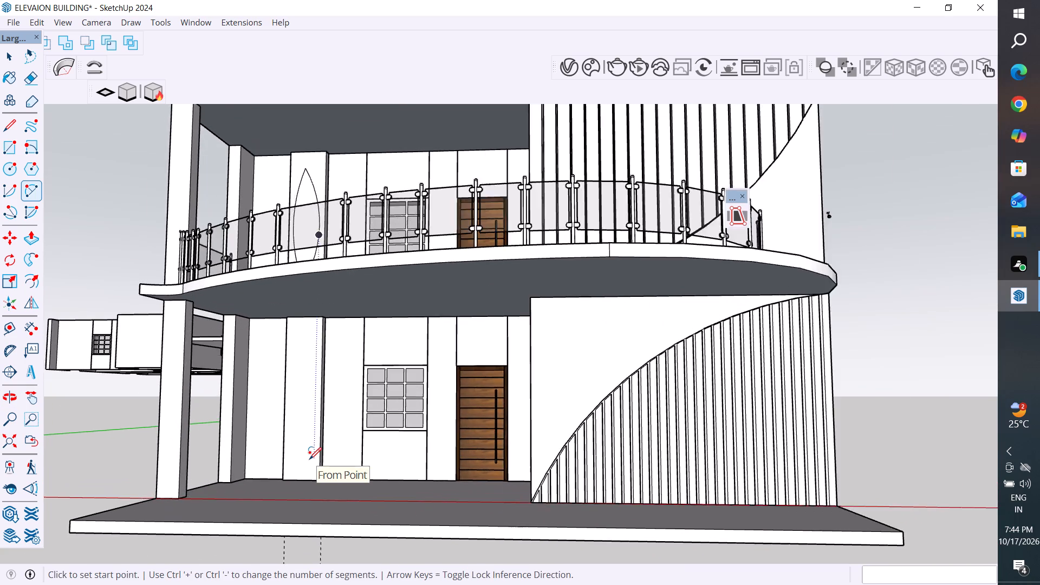
pyautogui.scroll(1, 309, 459)
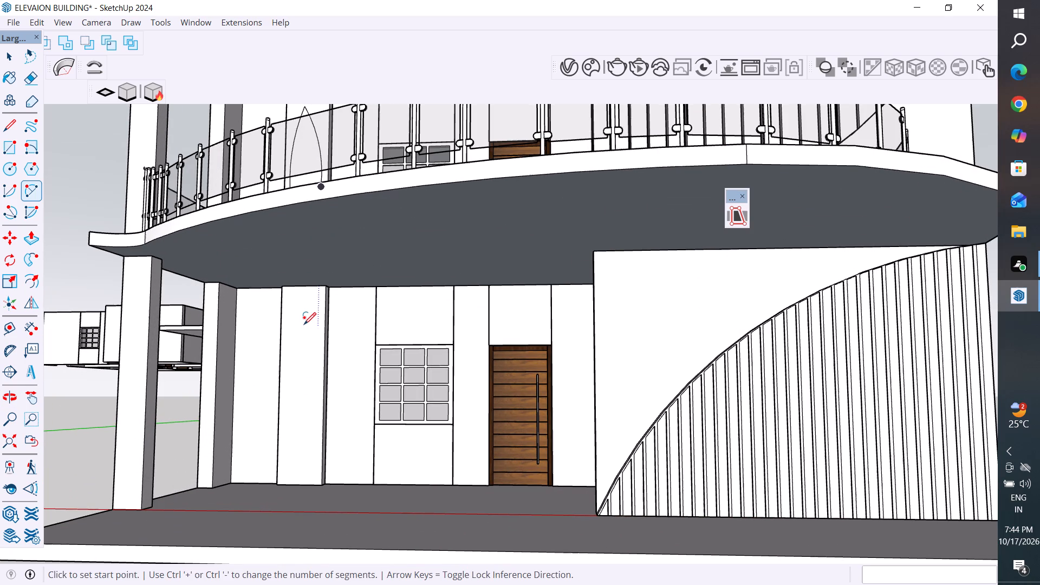
pyautogui.click(6, 58)
pyautogui.scroll(-5, 98, 343)
pyautogui.moveTo(210, 353); pyautogui.dragTo(230, 407, button='middle')
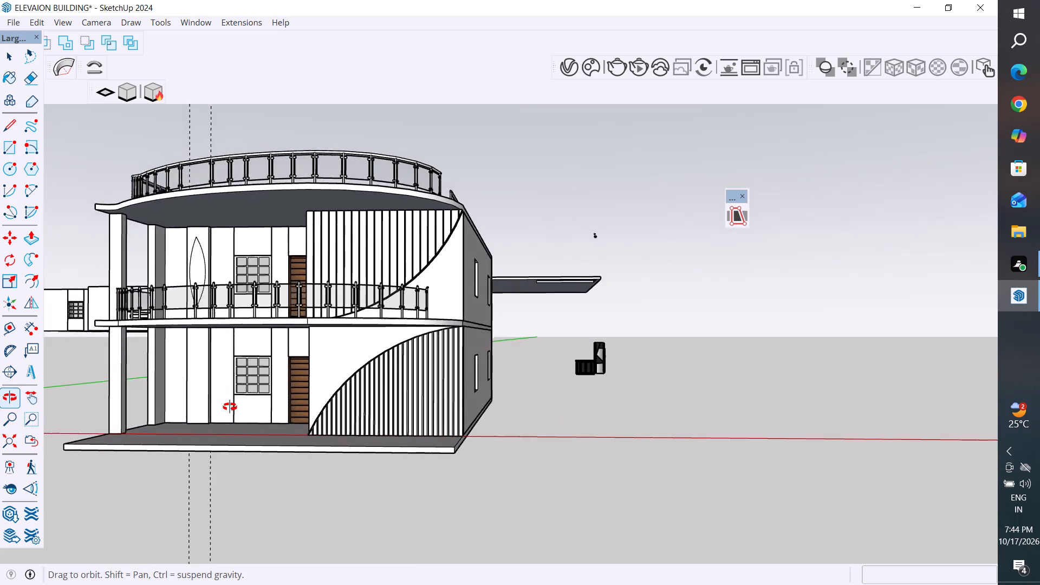
pyautogui.moveTo(230, 407); pyautogui.dragTo(237, 420, button='middle')
pyautogui.scroll(7, 197, 284)
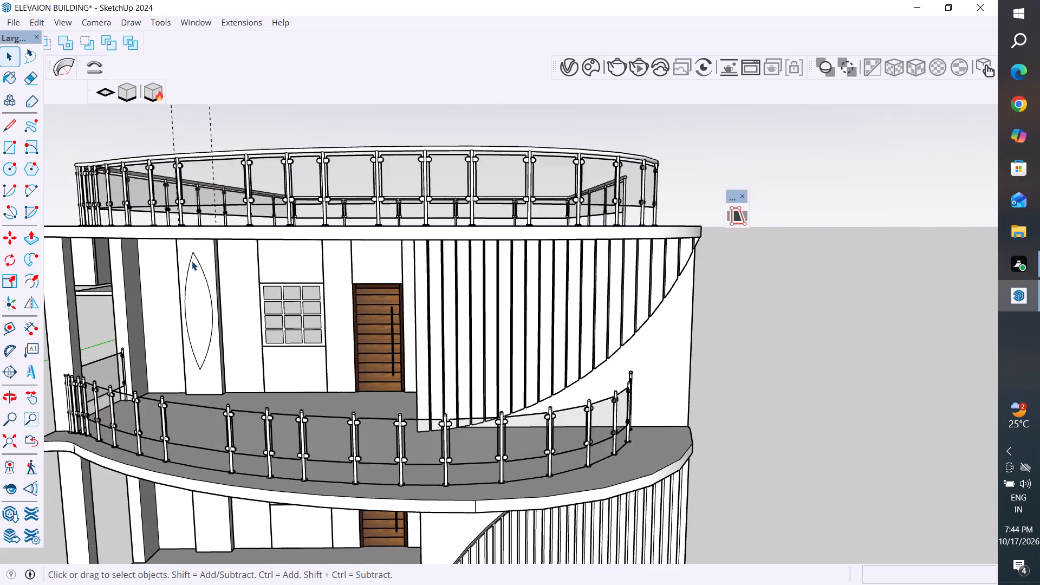
pyautogui.scroll(8, 192, 261)
pyautogui.click(206, 264)
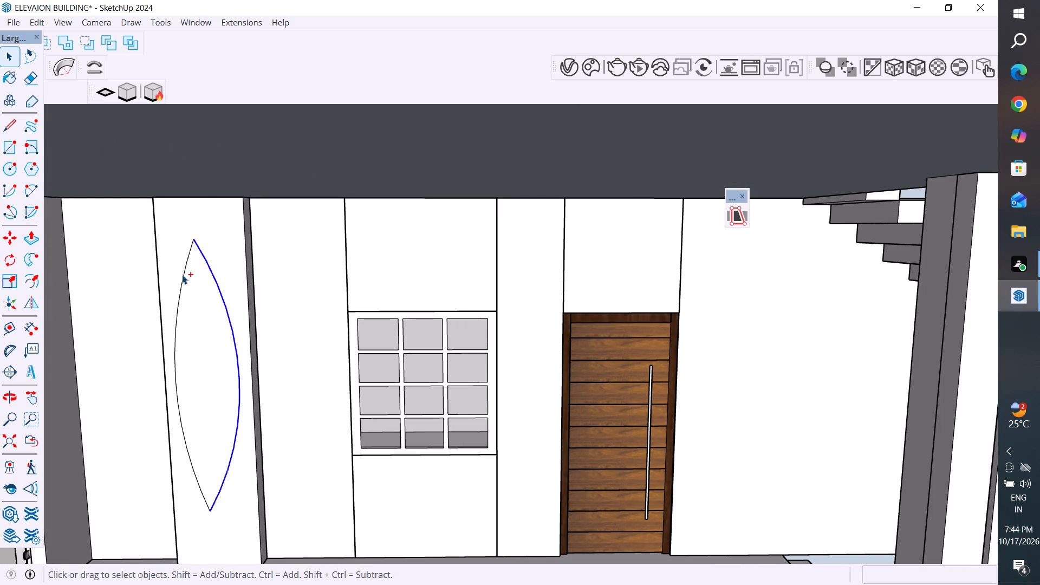
pyautogui.keyDown('ctrl'); pyautogui.click(183, 277); pyautogui.keyUp('ctrl')
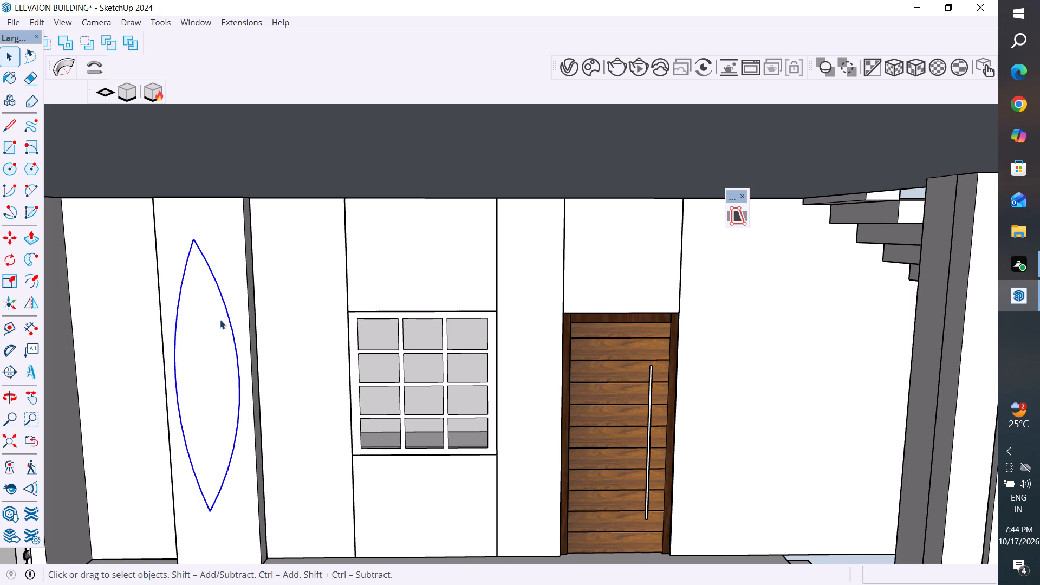
pyautogui.scroll(-10, 220, 320)
pyautogui.scroll(-1, 787, 258)
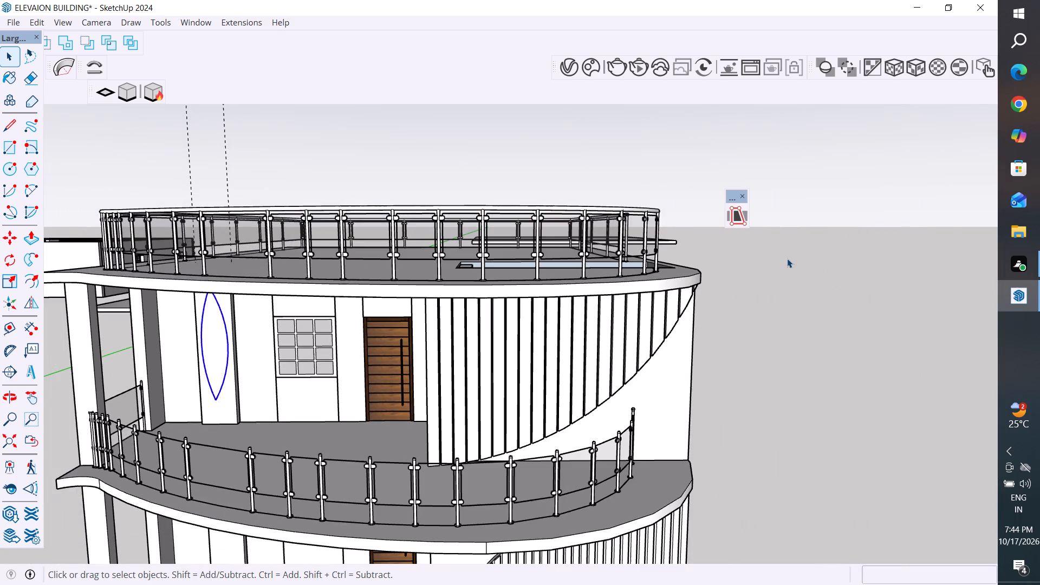
pyautogui.scroll(-3, 787, 258)
pyautogui.scroll(2, 520, 325)
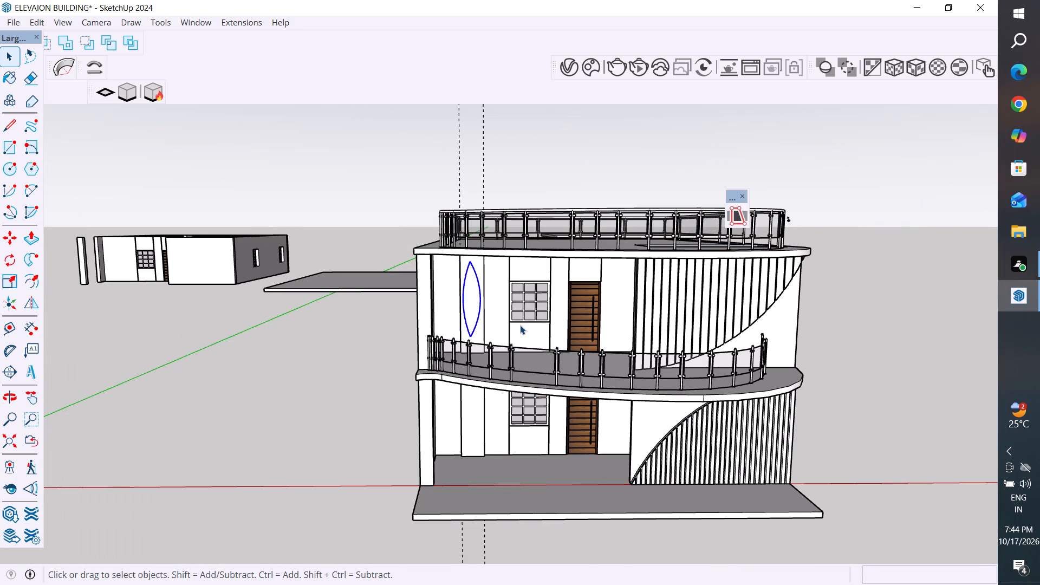
pyautogui.press('m')
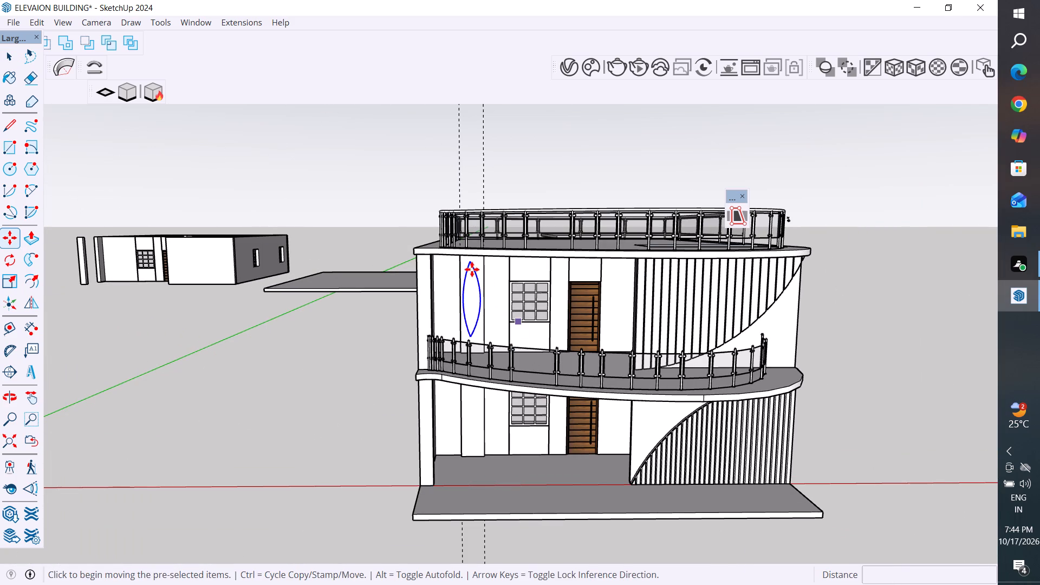
pyautogui.scroll(9, 473, 271)
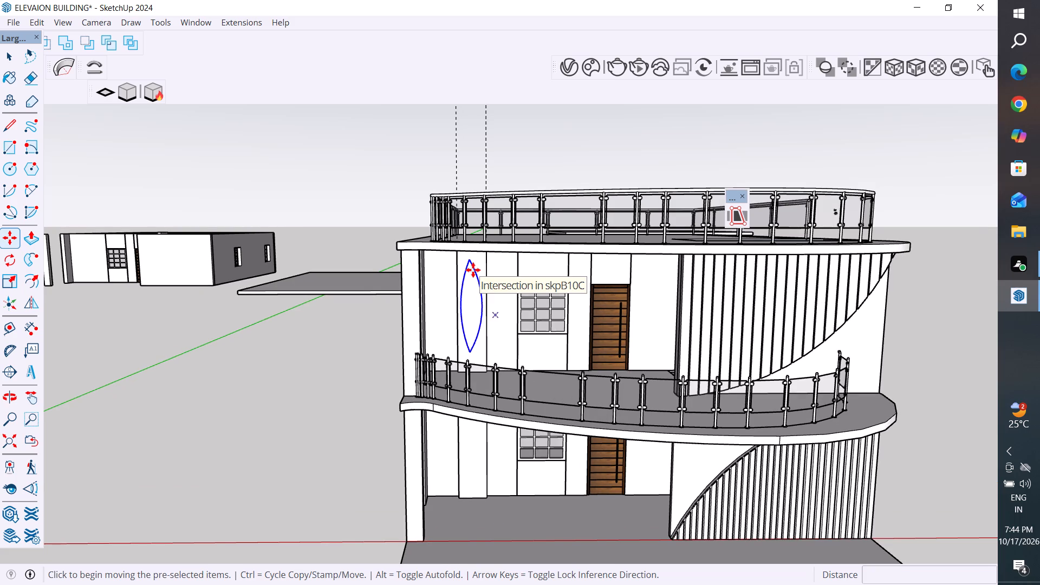
pyautogui.scroll(3, 473, 270)
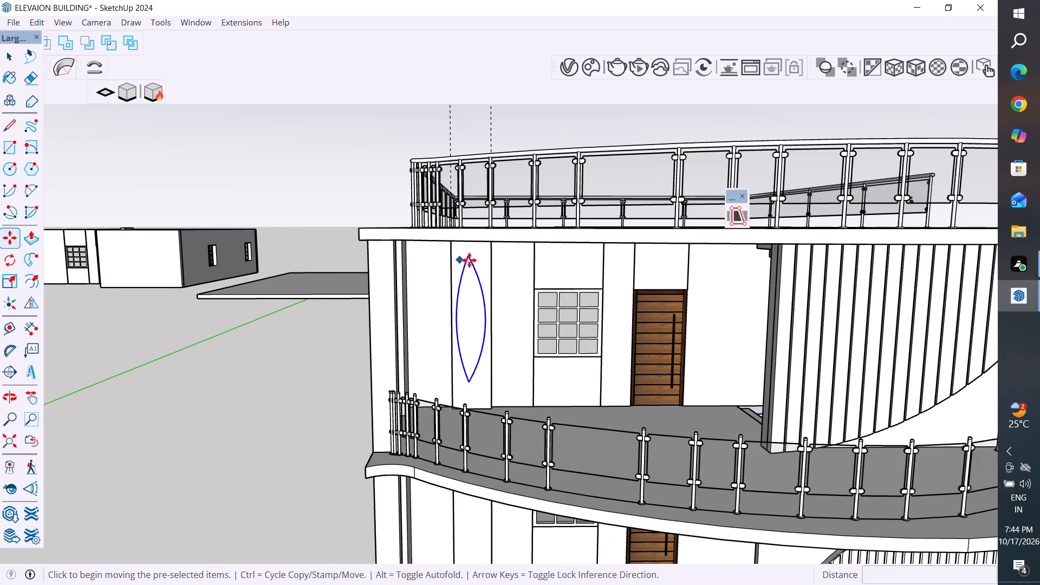
pyautogui.click(470, 259)
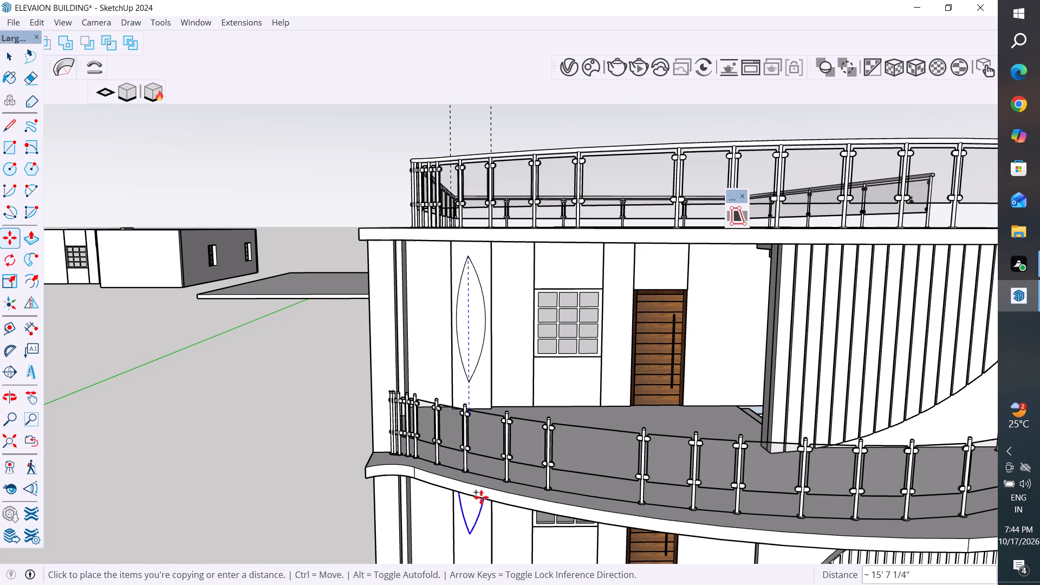
pyautogui.moveTo(483, 505); pyautogui.dragTo(486, 387, button='middle')
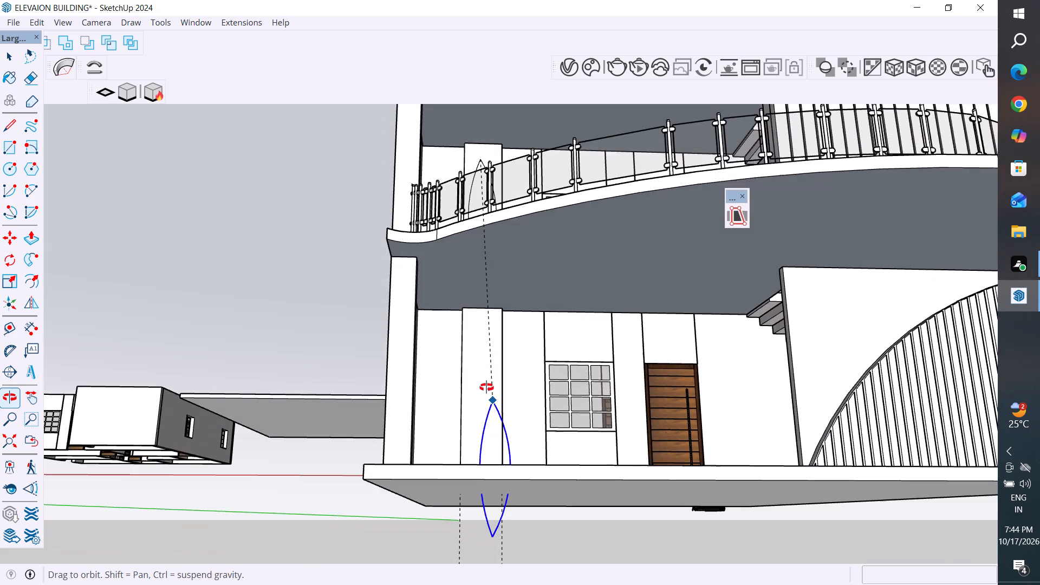
pyautogui.moveTo(486, 387); pyautogui.dragTo(485, 387, button='middle')
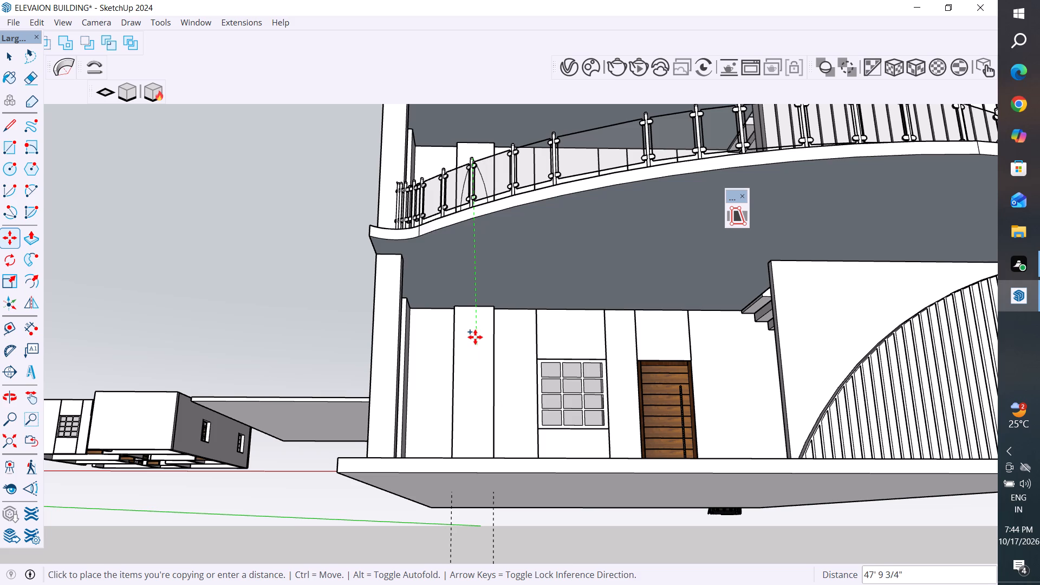
pyautogui.moveTo(474, 335); pyautogui.dragTo(528, 359, button='middle')
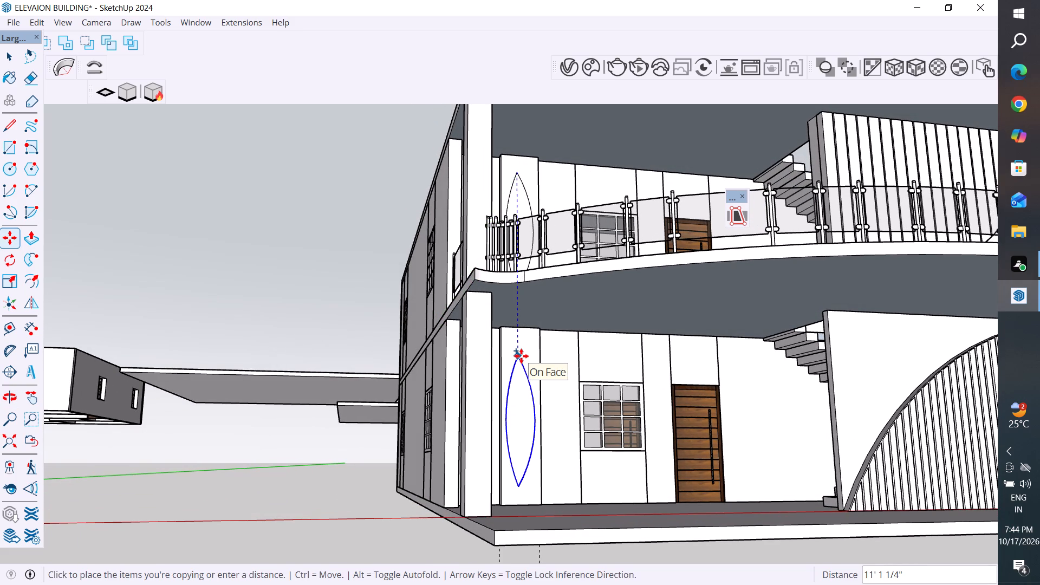
pyautogui.click(521, 356)
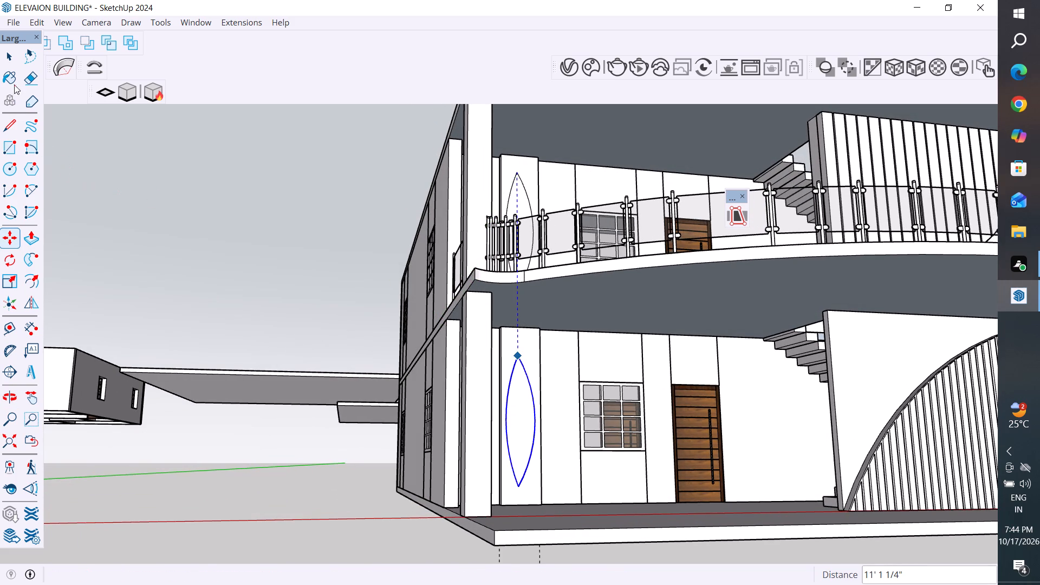
pyautogui.click(7, 56)
pyautogui.click(201, 266)
# Push/Pull the upper storey's lens face 6" inward to recess it into the raised strip.
pyautogui.scroll(-6, 306, 209)
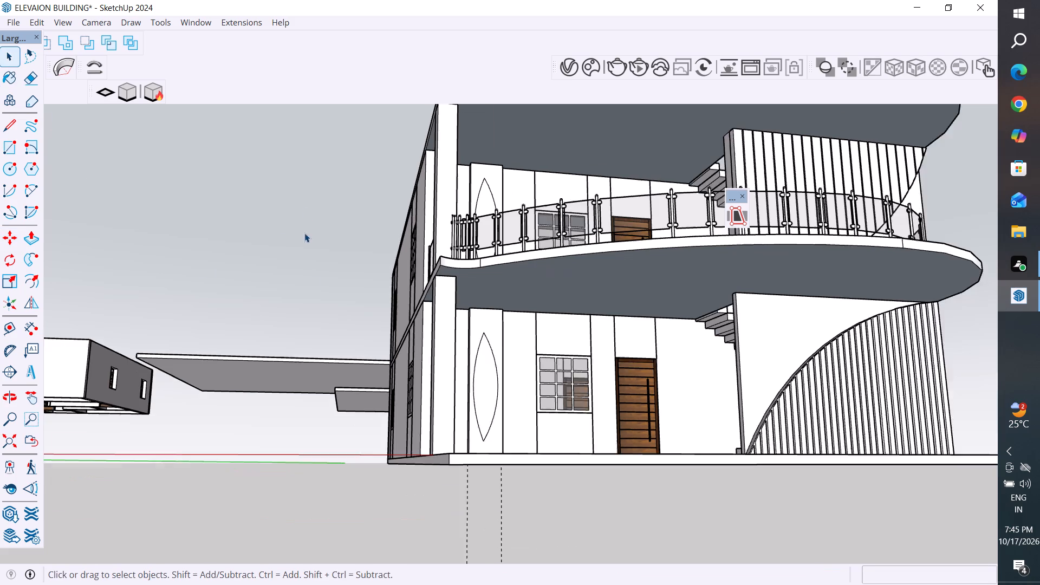
pyautogui.moveTo(745, 468); pyautogui.dragTo(684, 534, button='middle')
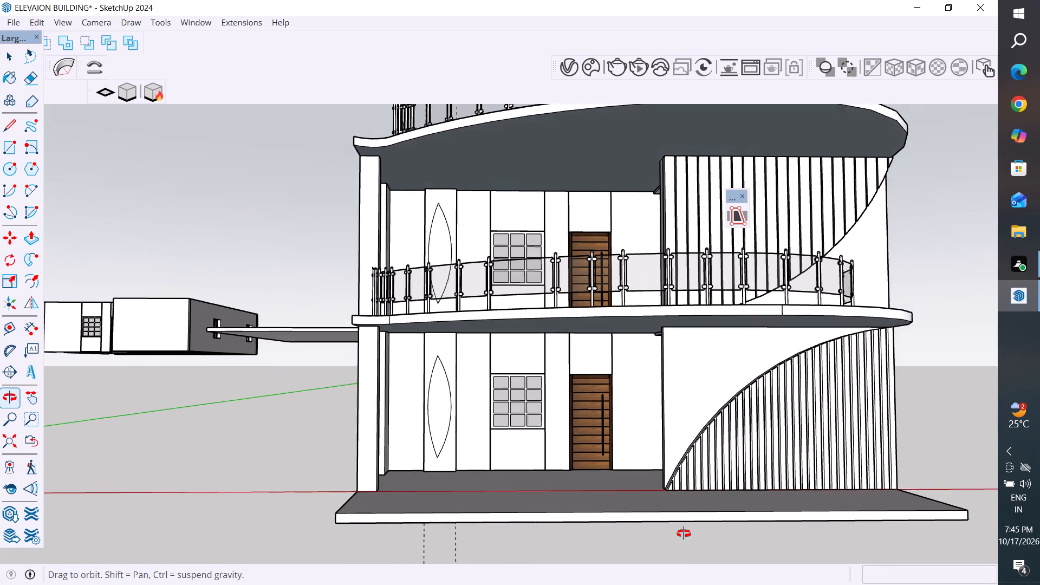
pyautogui.moveTo(684, 534); pyautogui.dragTo(684, 545, button='middle')
pyautogui.scroll(-3, 666, 294)
pyautogui.moveTo(681, 258); pyautogui.dragTo(679, 285, button='middle')
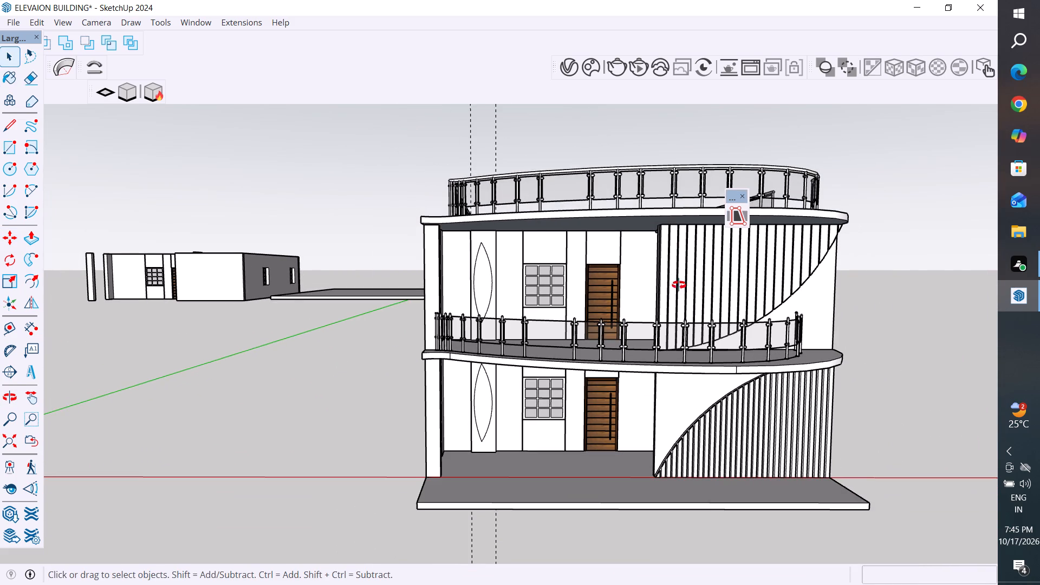
pyautogui.moveTo(679, 285); pyautogui.dragTo(675, 301, button='middle')
pyautogui.scroll(8, 482, 300)
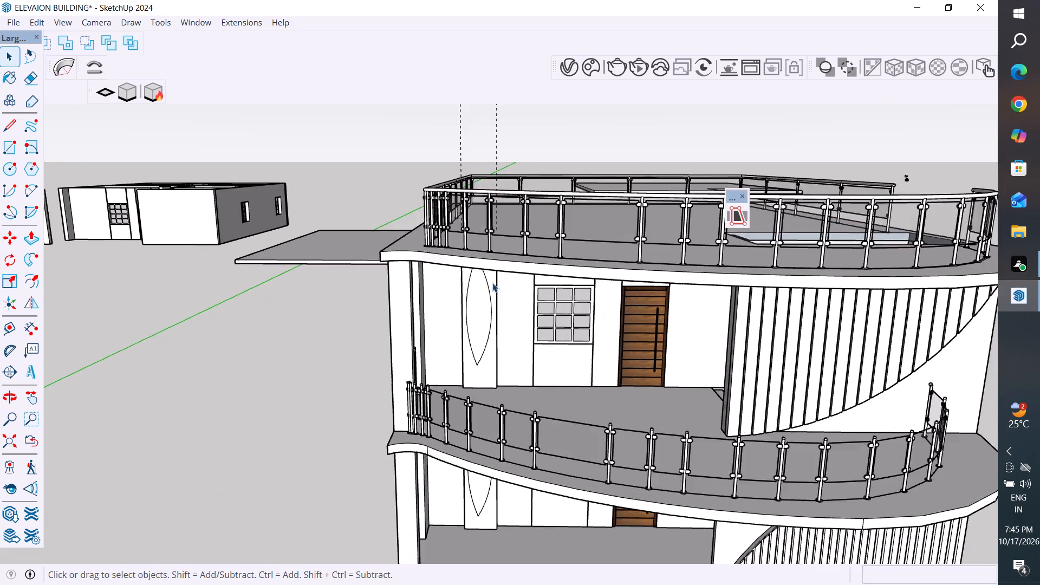
pyautogui.moveTo(503, 272); pyautogui.dragTo(504, 237, button='middle')
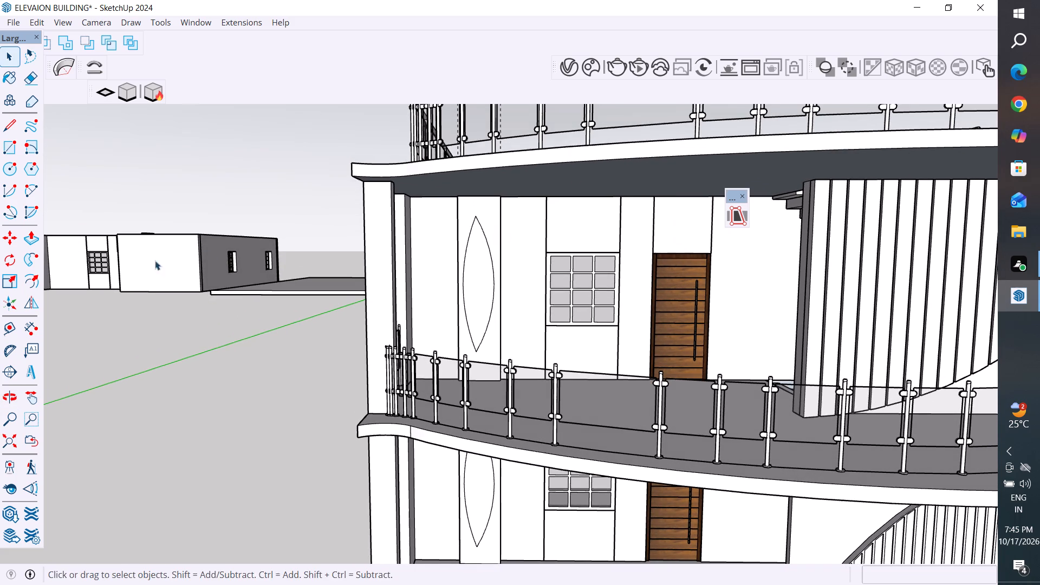
pyautogui.click(28, 238)
pyautogui.scroll(5, 469, 310)
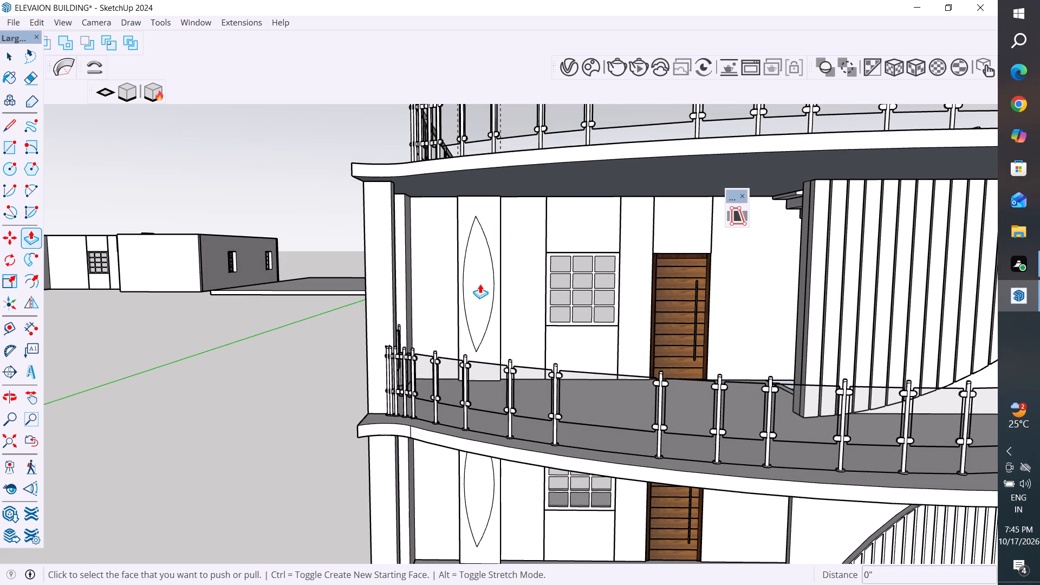
pyautogui.scroll(9, 480, 284)
pyautogui.moveTo(482, 284); pyautogui.dragTo(501, 321, button='middle')
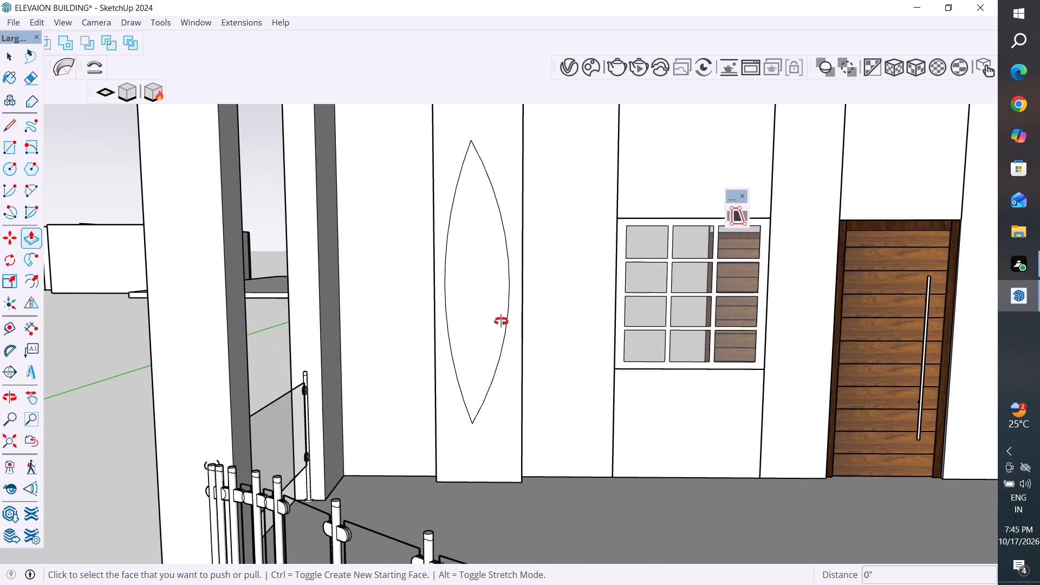
pyautogui.moveTo(501, 321); pyautogui.dragTo(505, 334, button='middle')
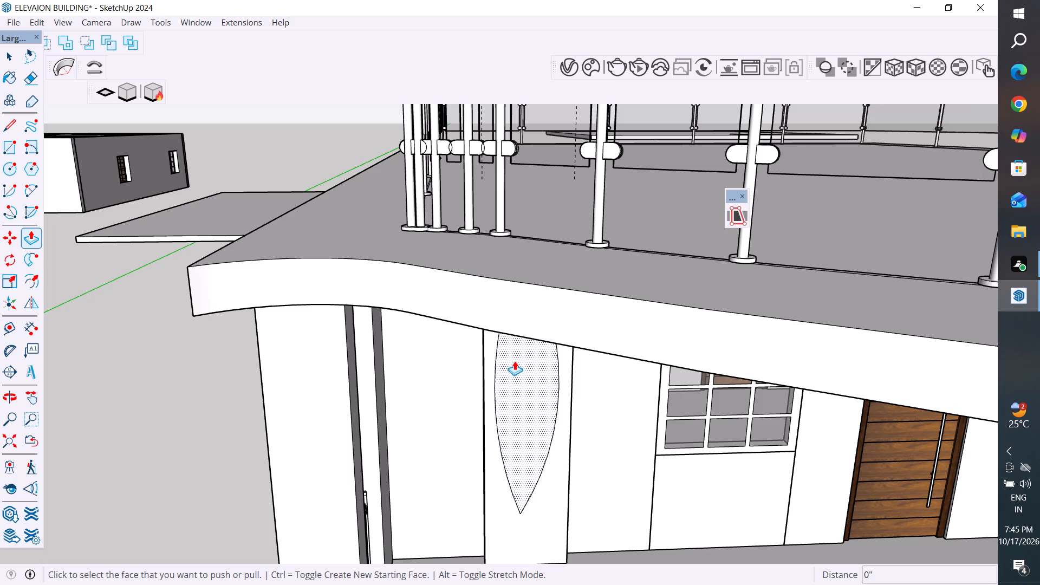
pyautogui.scroll(1, 516, 353)
pyautogui.moveTo(516, 353); pyautogui.dragTo(517, 353, button='middle')
pyautogui.moveTo(517, 353); pyautogui.dragTo(517, 320, button='middle')
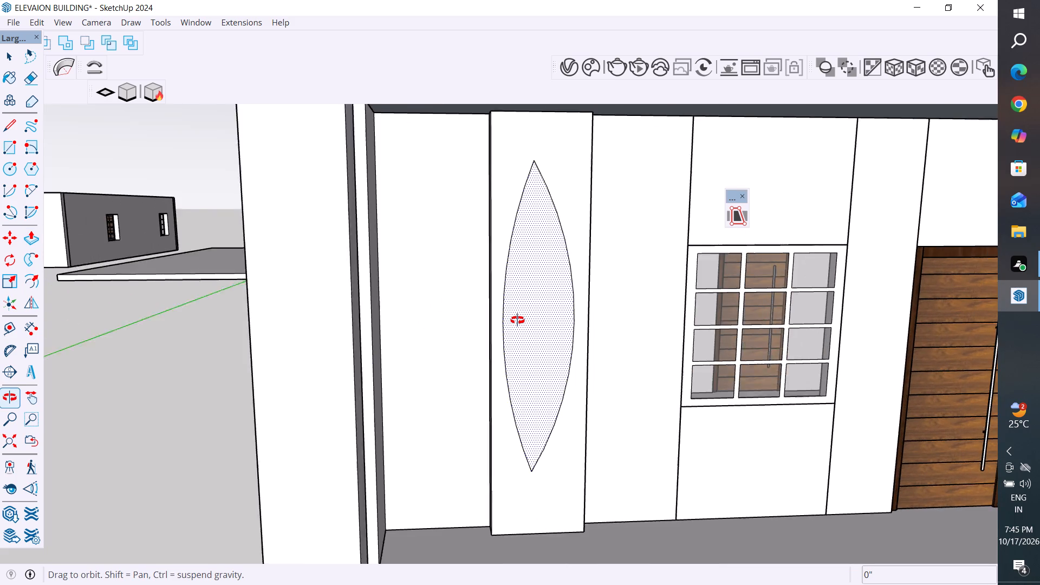
pyautogui.moveTo(517, 320); pyautogui.dragTo(526, 326, button='middle')
pyautogui.scroll(1, 544, 305)
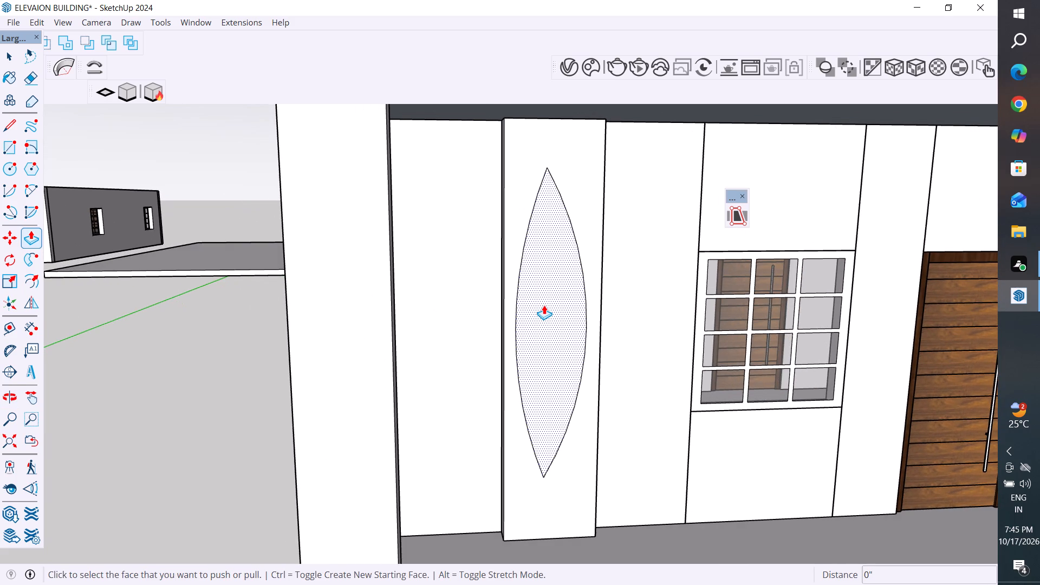
pyautogui.scroll(3, 544, 305)
pyautogui.moveTo(544, 305); pyautogui.dragTo(558, 330, button='middle')
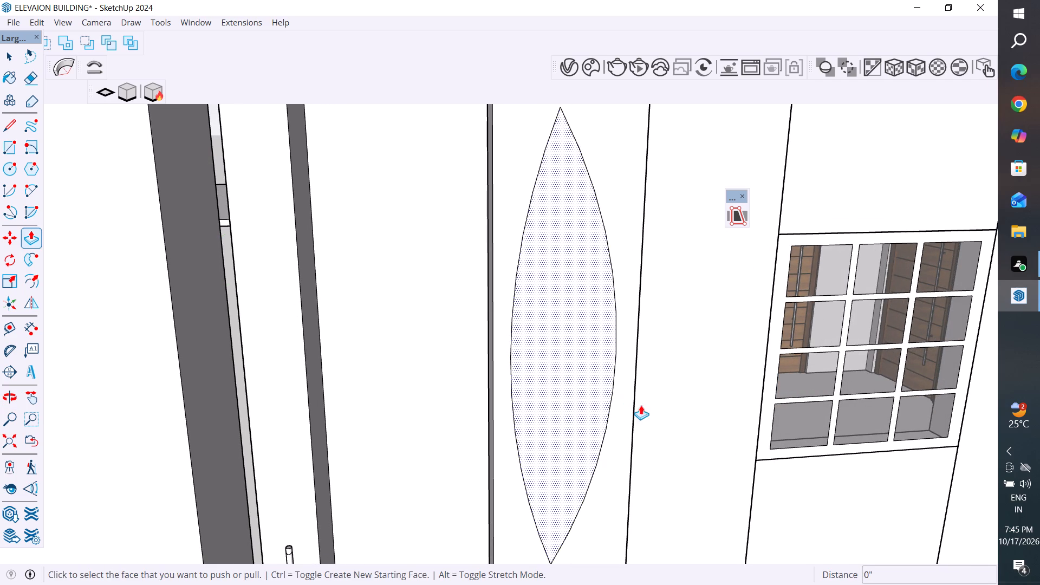
pyautogui.click(10, 57)
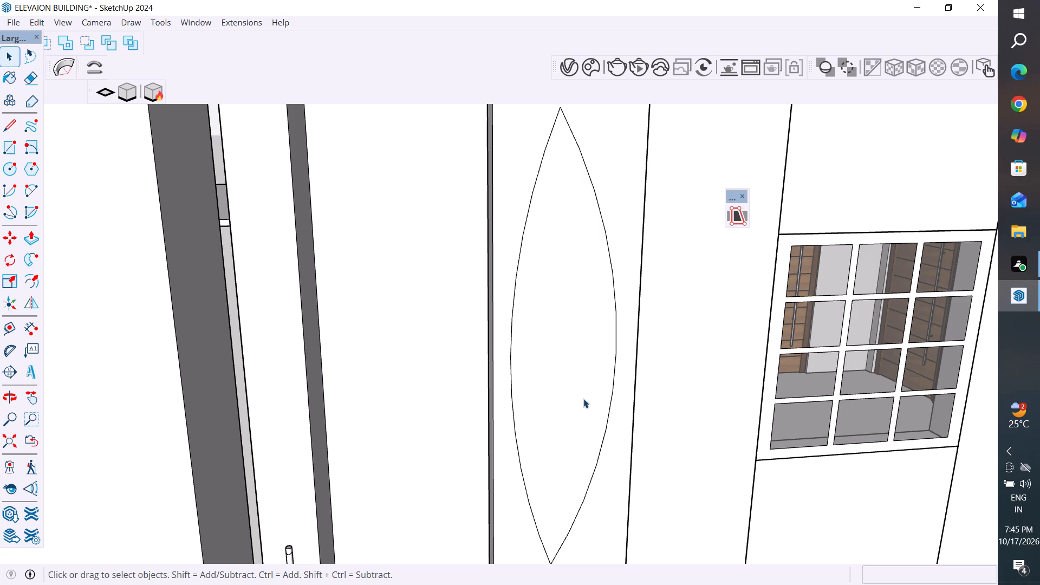
pyautogui.scroll(-3, 440, 499)
pyautogui.moveTo(444, 442); pyautogui.dragTo(480, 435, button='middle')
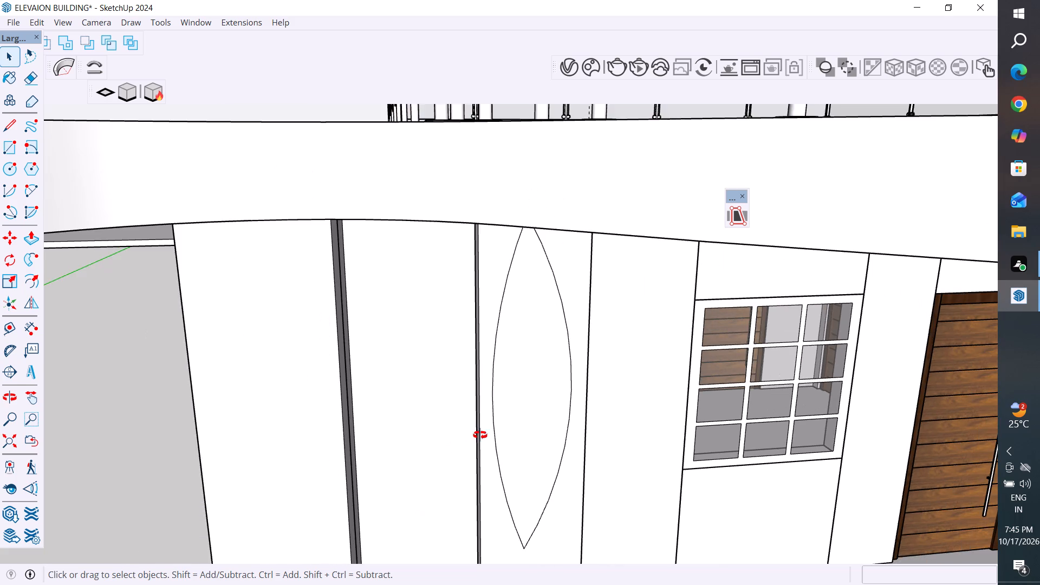
pyautogui.moveTo(480, 435); pyautogui.dragTo(529, 419, button='middle')
pyautogui.scroll(2, 685, 404)
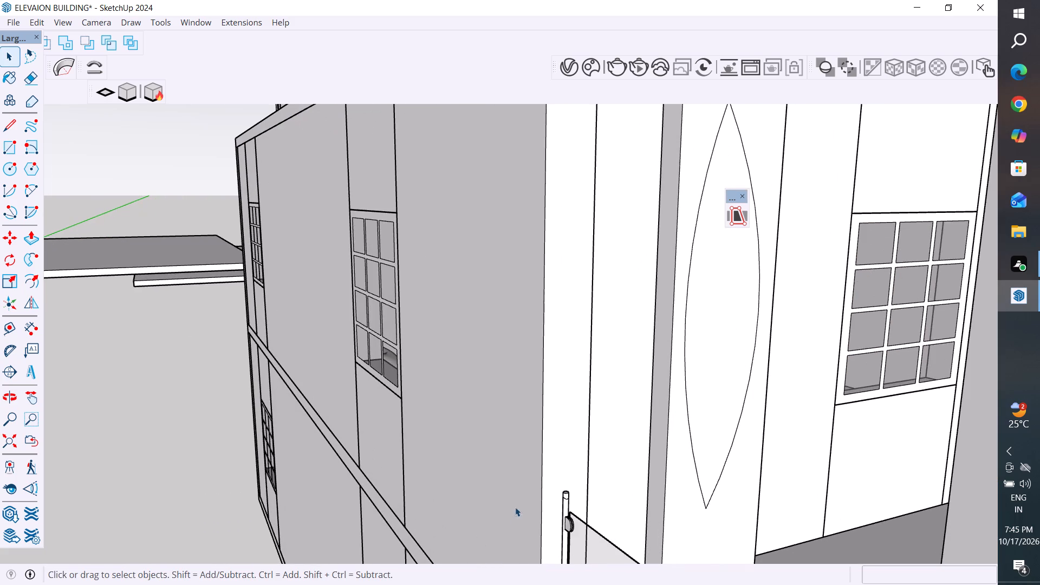
pyautogui.scroll(-4, 510, 511)
pyautogui.scroll(1, 729, 267)
pyautogui.moveTo(610, 424); pyautogui.dragTo(649, 429, button='middle')
pyautogui.click(730, 402)
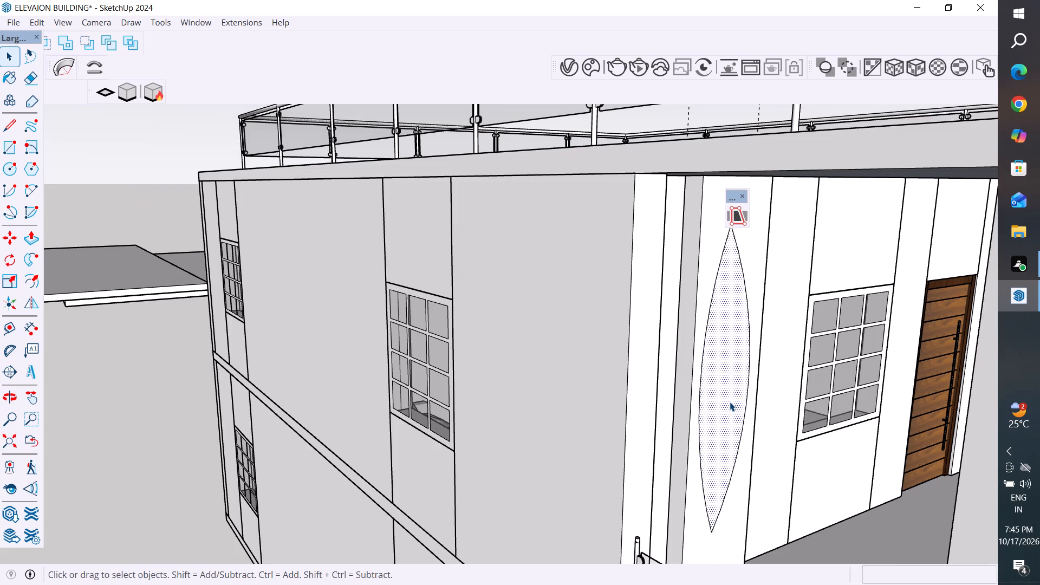
pyautogui.click(28, 237)
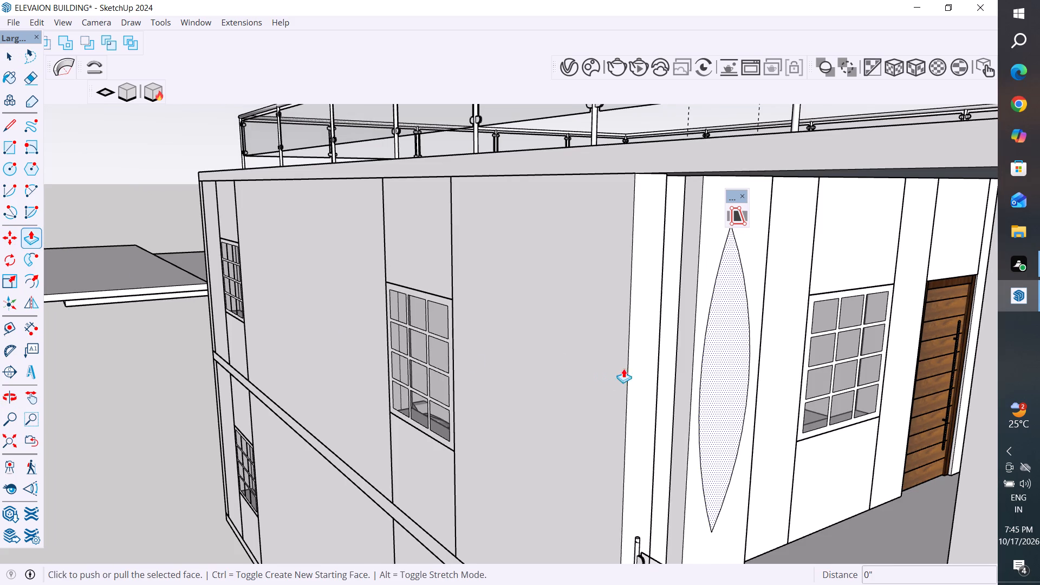
pyautogui.moveTo(740, 376); pyautogui.dragTo(739, 376)
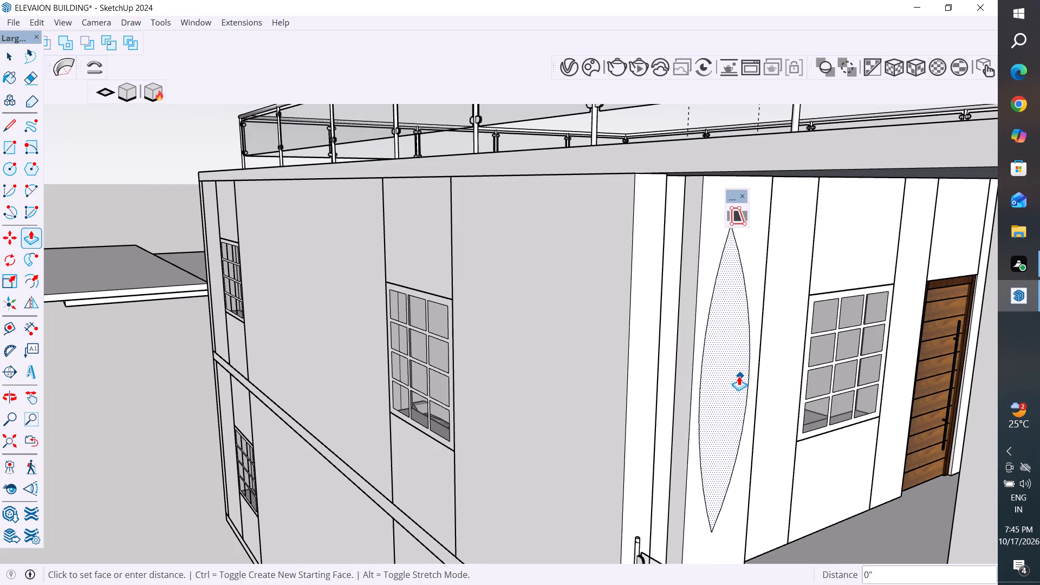
pyautogui.moveTo(739, 376); pyautogui.dragTo(721, 366)
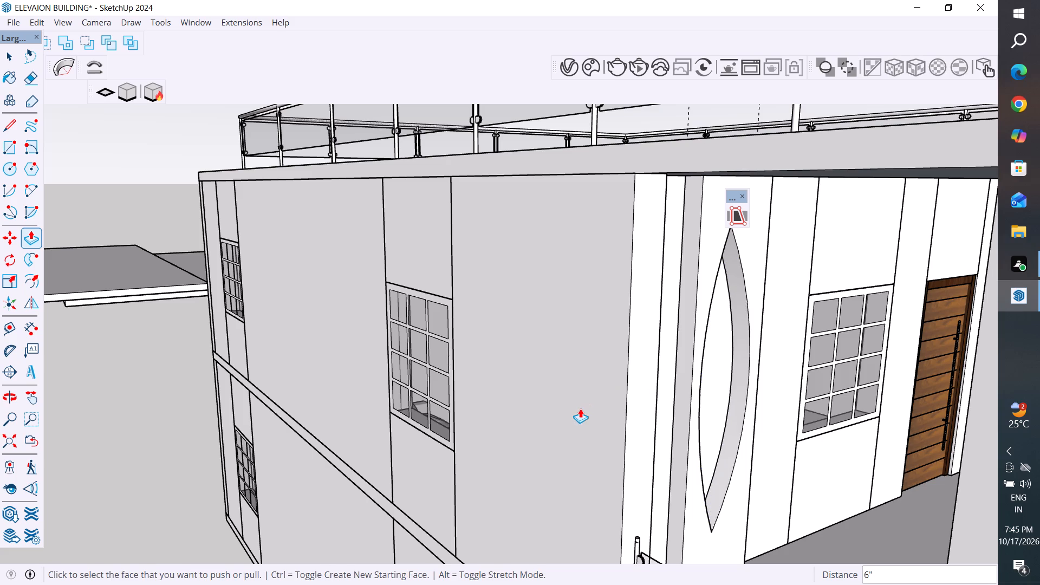
# Repeat the 6" inward Push/Pull on the lens face of the lower storey's raised strip.
pyautogui.scroll(-11, 443, 393)
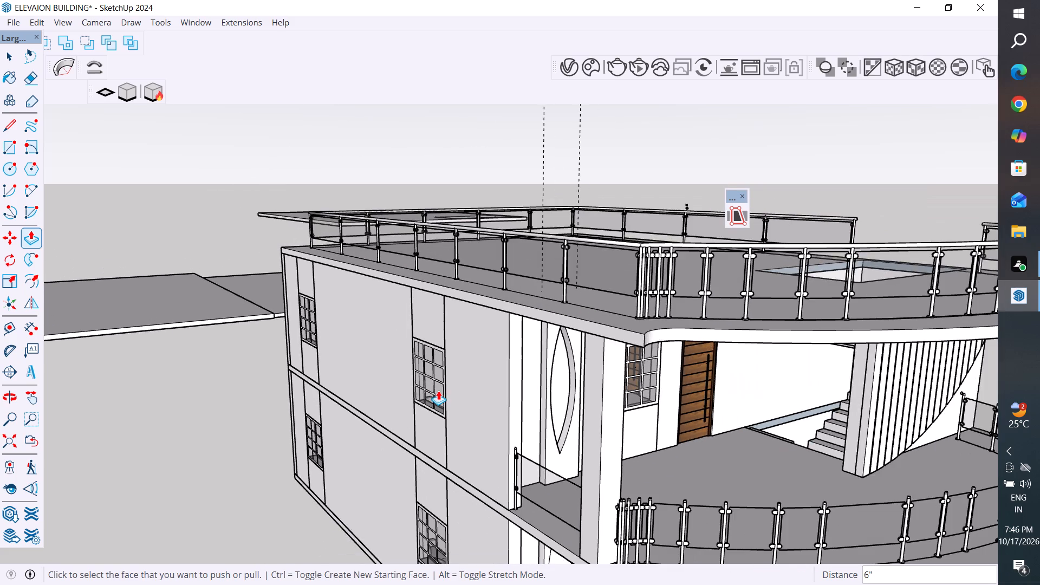
pyautogui.scroll(-4, 438, 391)
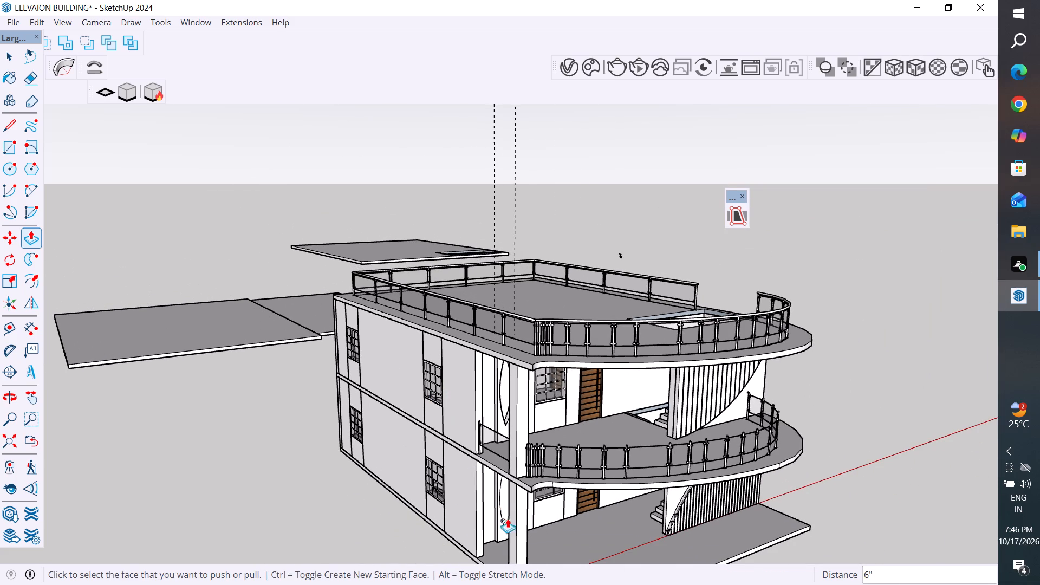
pyautogui.scroll(13, 509, 538)
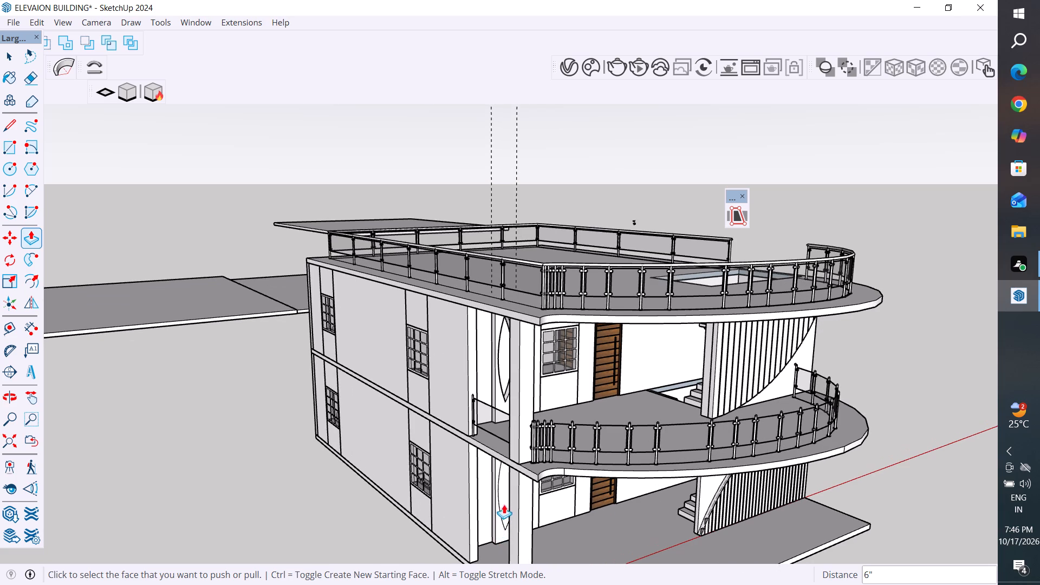
pyautogui.moveTo(507, 489); pyautogui.dragTo(537, 464, button='middle')
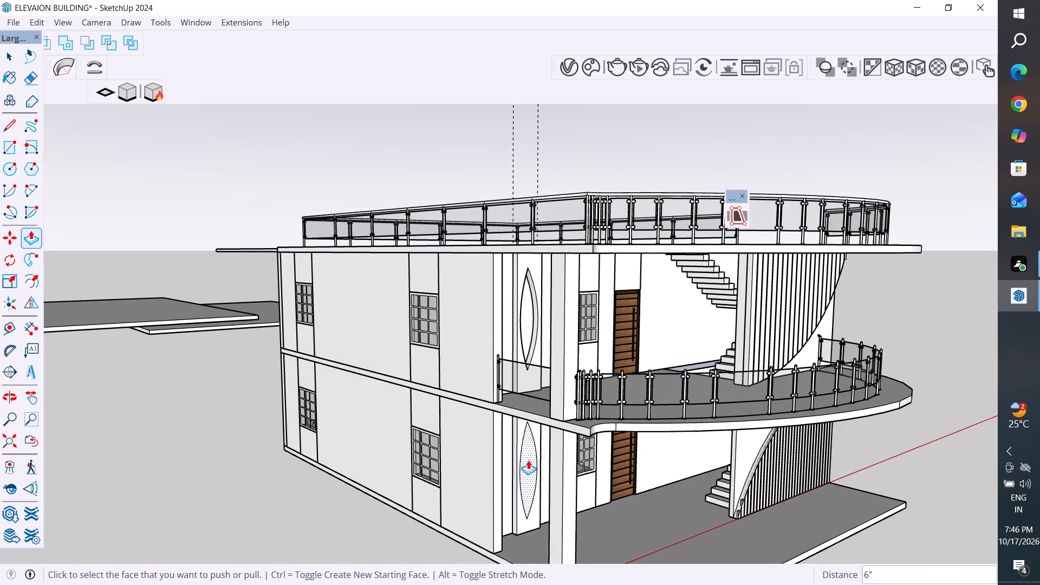
pyautogui.scroll(9, 528, 460)
pyautogui.doubleClick(529, 450)
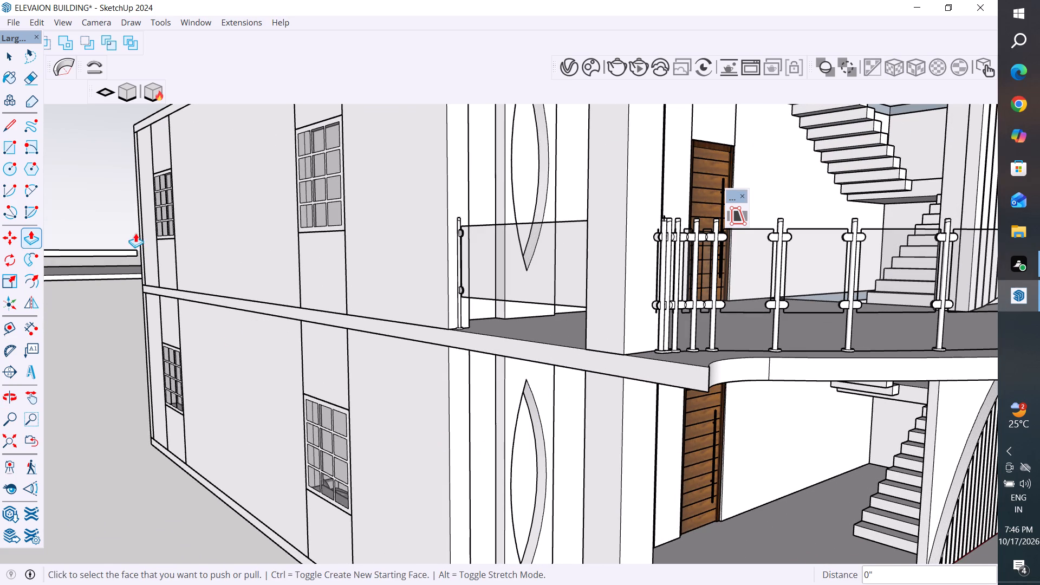
pyautogui.click(9, 54)
pyautogui.click(128, 331)
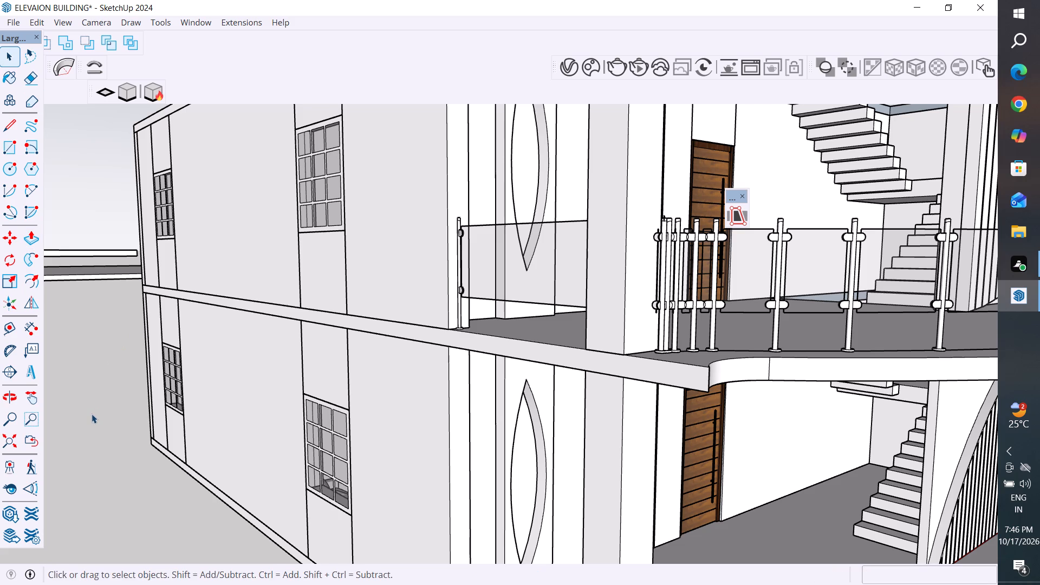
# Examine the recessed lenses, railings and slatted screens on both storeys from the front and side.
pyautogui.scroll(-6, 92, 414)
pyautogui.moveTo(367, 442); pyautogui.dragTo(259, 438, button='middle')
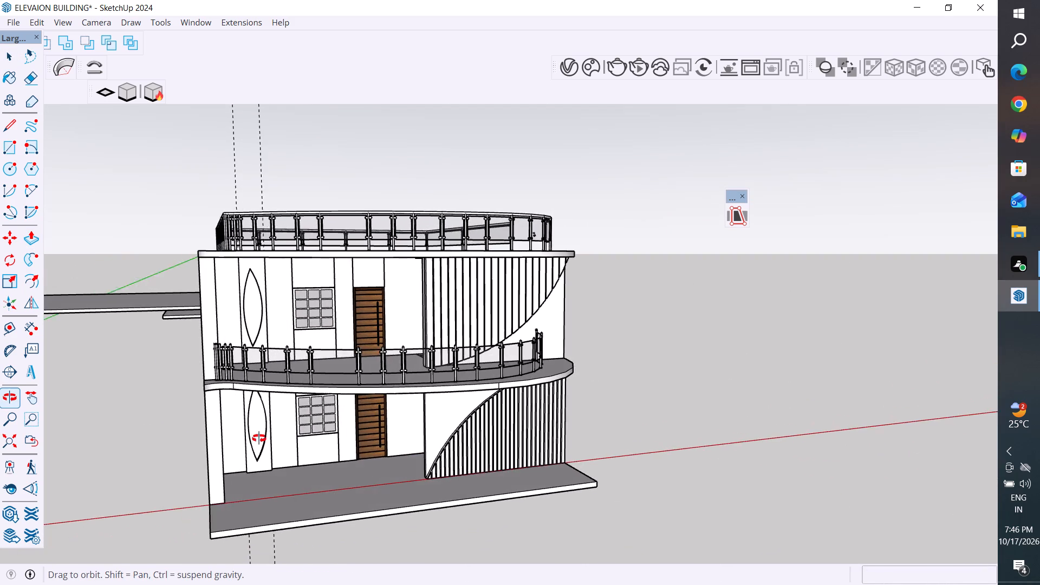
pyautogui.moveTo(259, 438); pyautogui.dragTo(214, 448, button='middle')
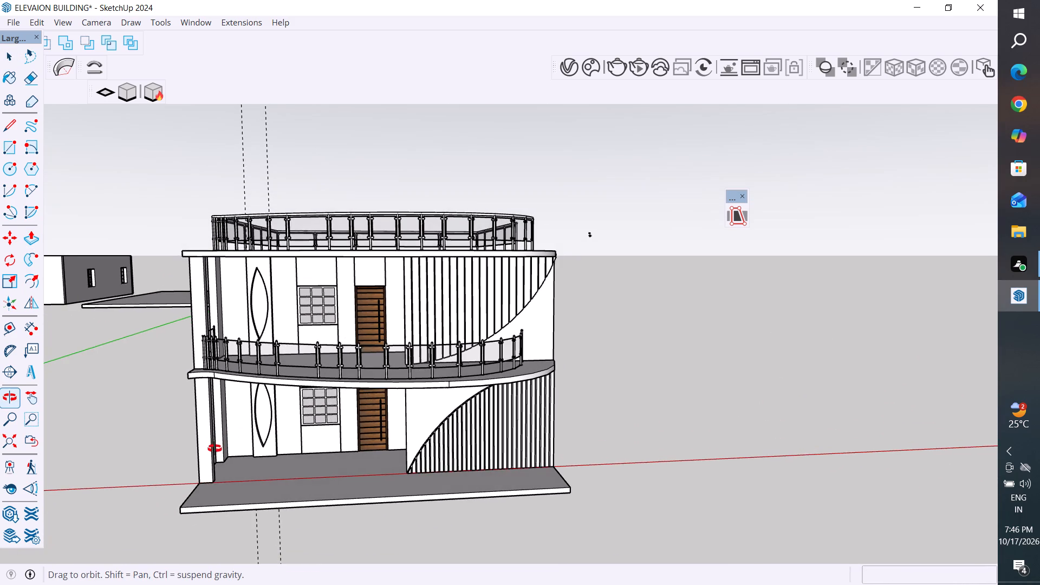
pyautogui.moveTo(214, 448); pyautogui.dragTo(214, 459, button='middle')
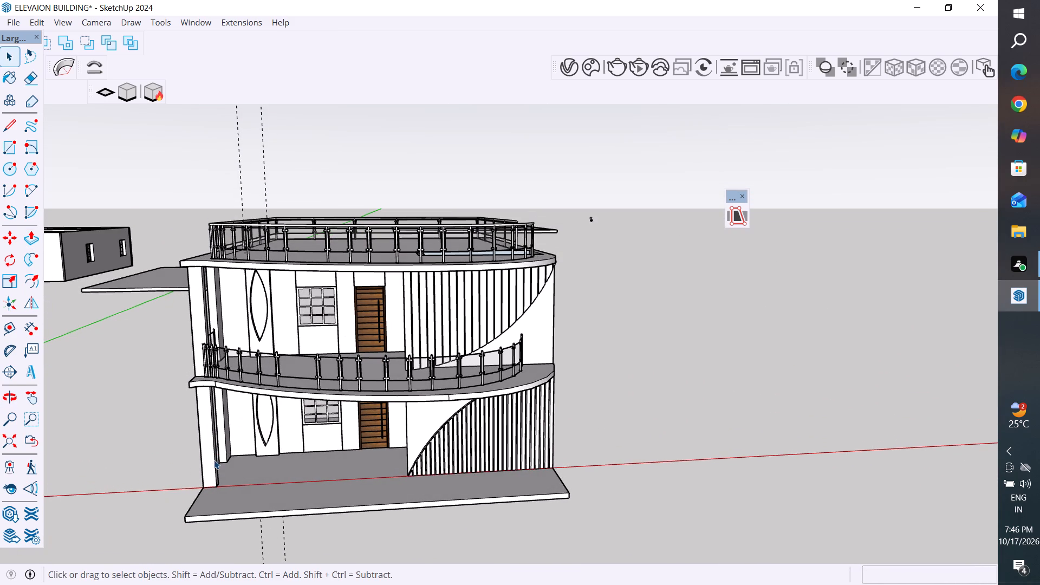
pyautogui.moveTo(614, 444); pyautogui.dragTo(570, 438, button='middle')
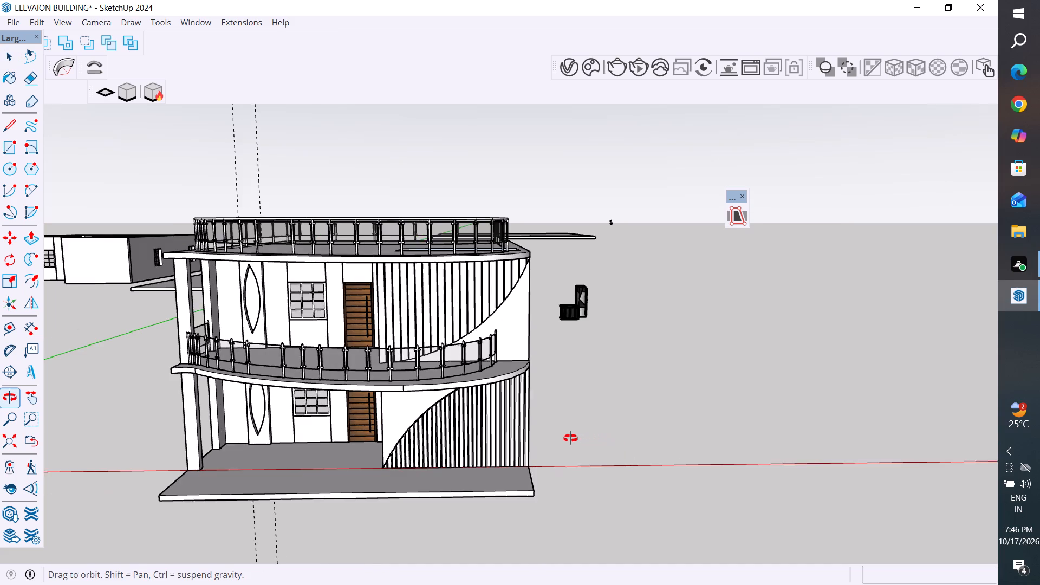
pyautogui.moveTo(570, 438); pyautogui.dragTo(502, 443, button='middle')
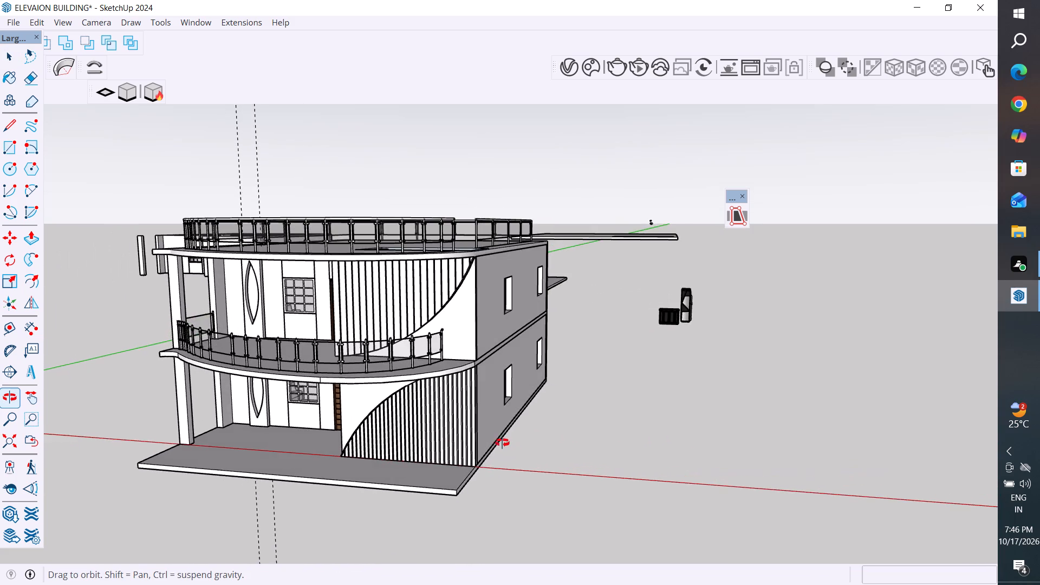
pyautogui.moveTo(502, 443); pyautogui.dragTo(506, 445, button='middle')
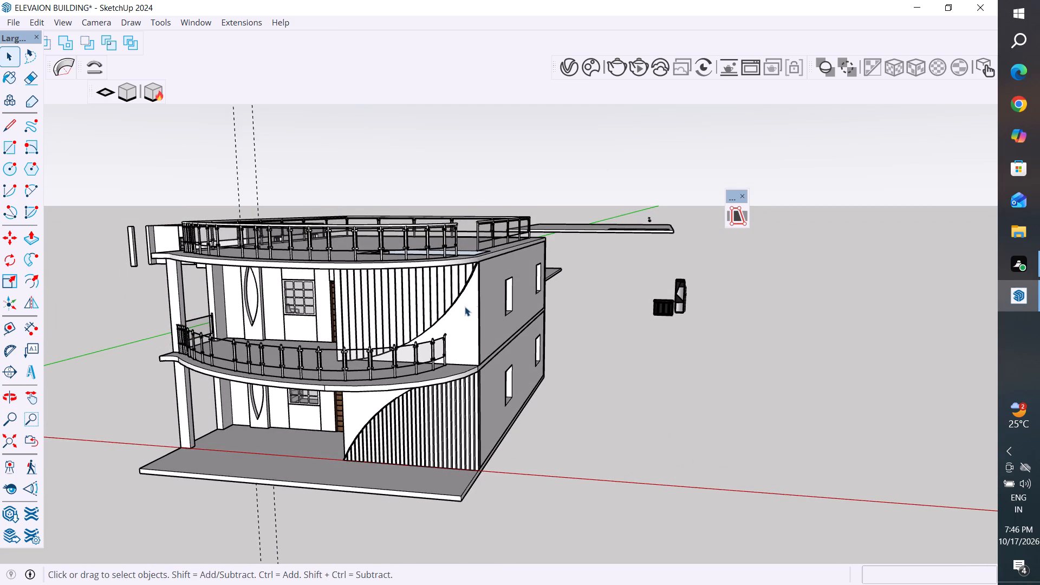
pyautogui.moveTo(365, 310); pyautogui.dragTo(397, 359, button='middle')
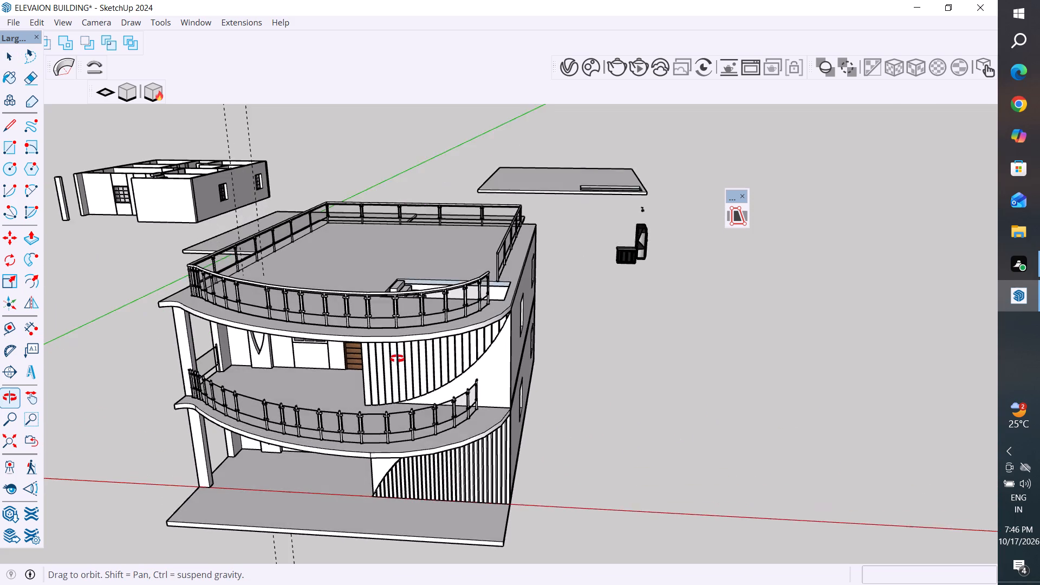
pyautogui.moveTo(397, 359); pyautogui.dragTo(417, 312, button='middle')
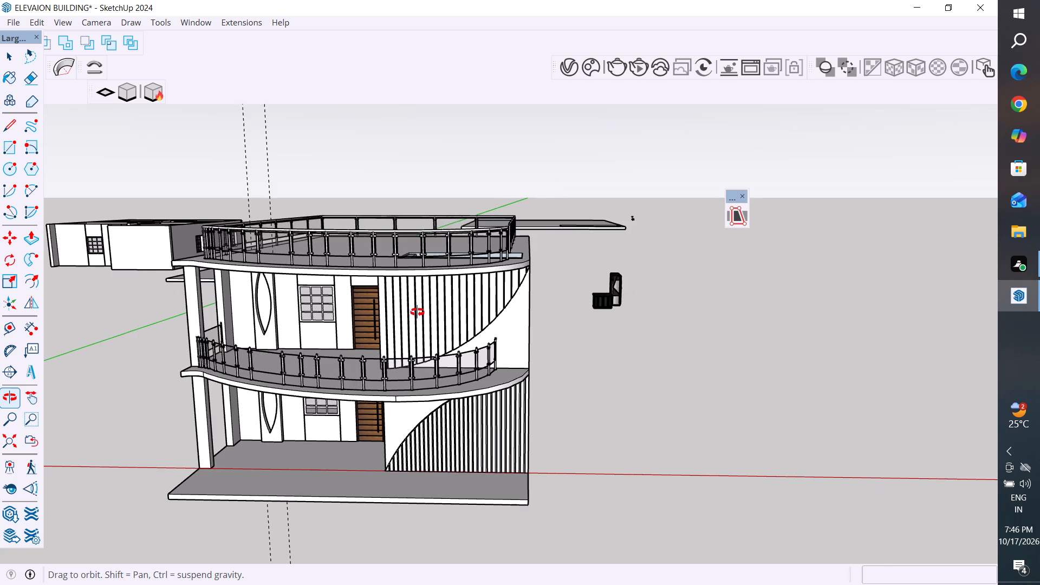
pyautogui.moveTo(417, 312); pyautogui.dragTo(421, 310, button='middle')
pyautogui.scroll(4, 256, 319)
pyautogui.moveTo(275, 360); pyautogui.dragTo(276, 359, button='middle')
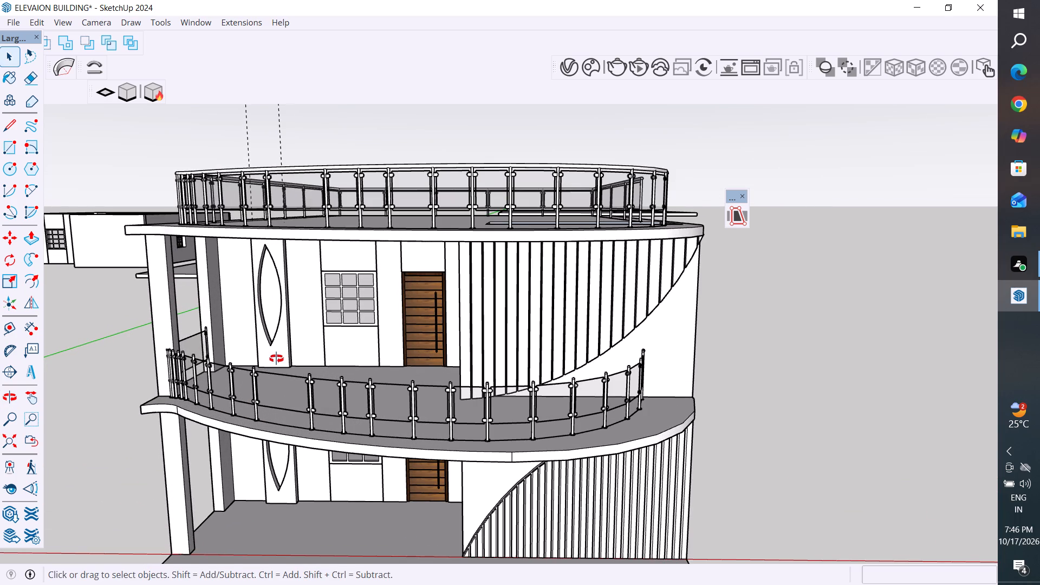
# Hide the small dark spare piece standing apart beside the building, including its group and its loose geometry.
pyautogui.moveTo(276, 359); pyautogui.dragTo(315, 366, button='middle')
pyautogui.moveTo(334, 342); pyautogui.dragTo(344, 333, button='middle')
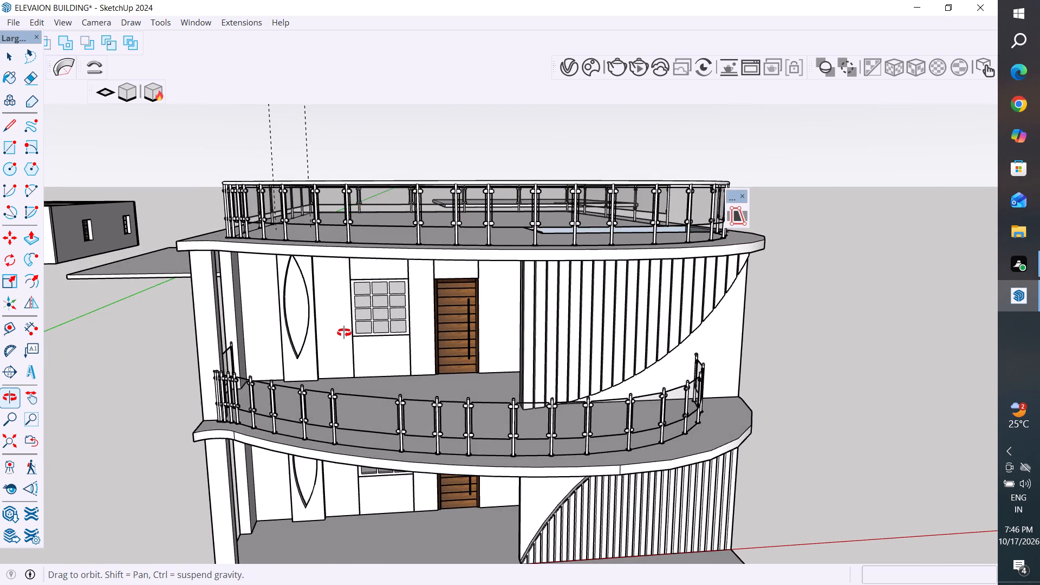
pyautogui.moveTo(344, 333); pyautogui.dragTo(219, 383, button='middle')
pyautogui.moveTo(837, 200); pyautogui.dragTo(749, 272)
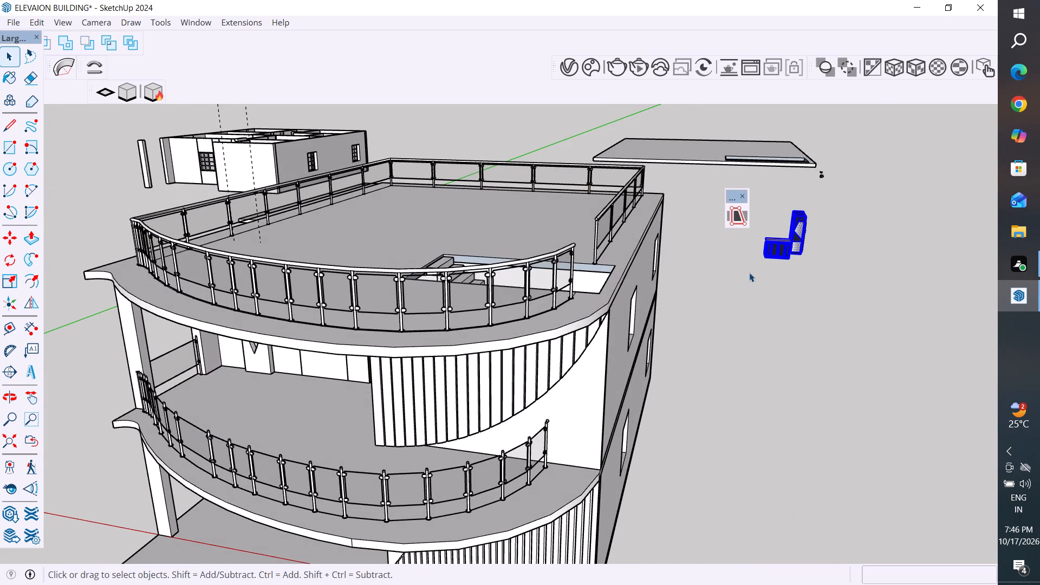
pyautogui.rightClick(747, 261)
pyautogui.rightClick(768, 255)
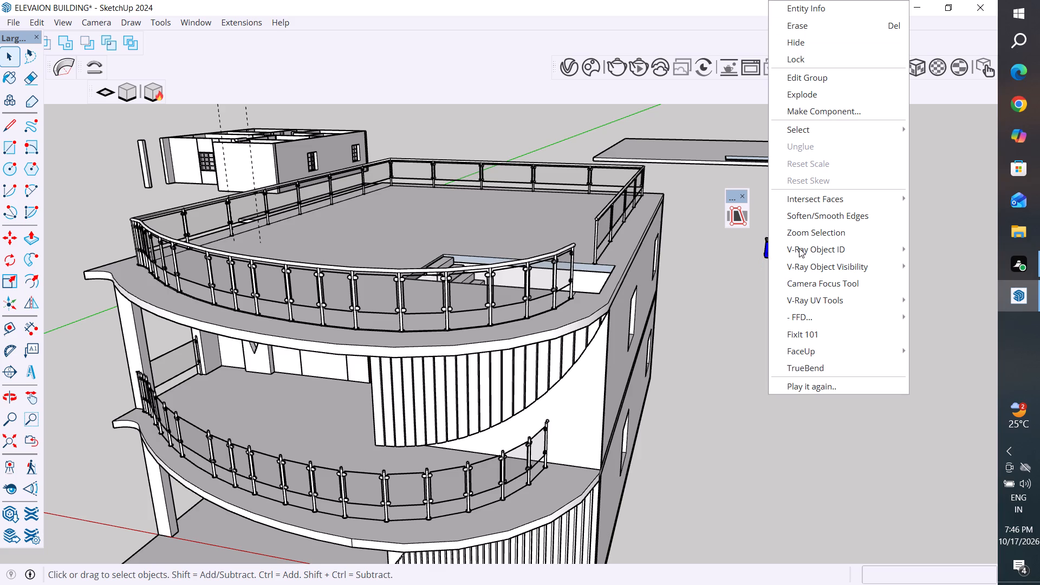
pyautogui.click(832, 44)
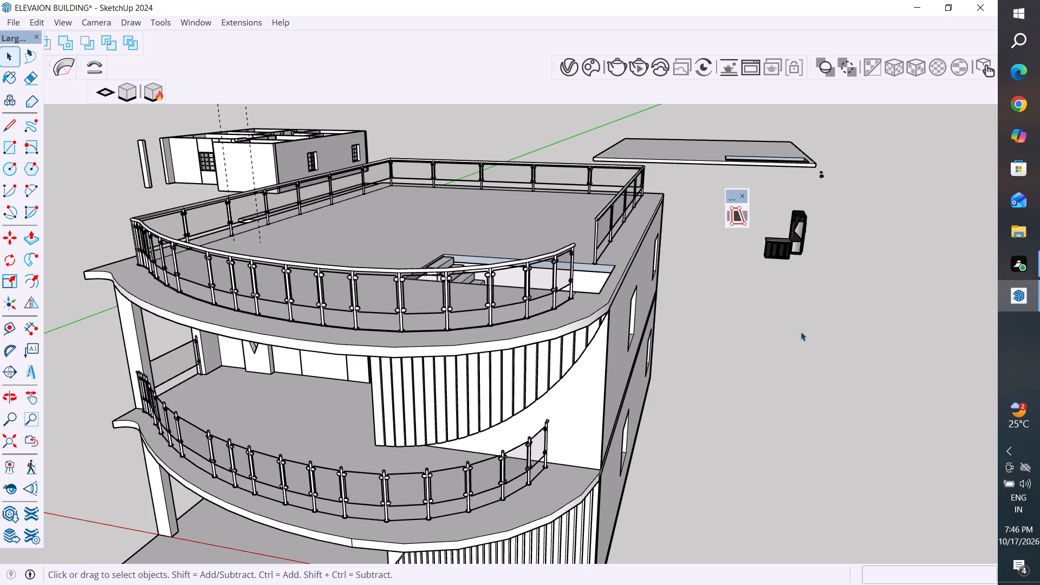
pyautogui.moveTo(824, 197); pyautogui.dragTo(767, 286)
pyautogui.rightClick(783, 254)
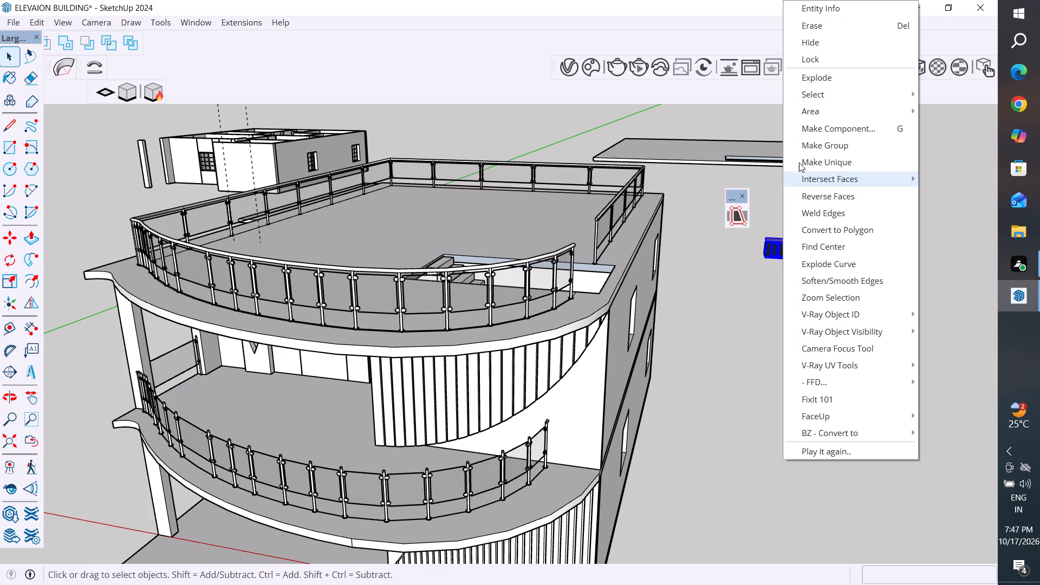
pyautogui.click(825, 41)
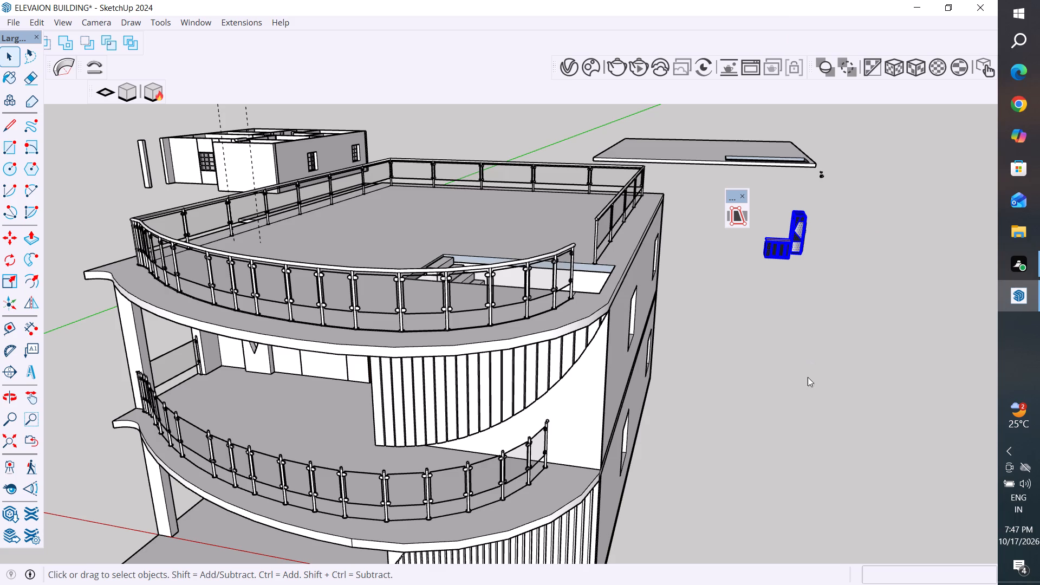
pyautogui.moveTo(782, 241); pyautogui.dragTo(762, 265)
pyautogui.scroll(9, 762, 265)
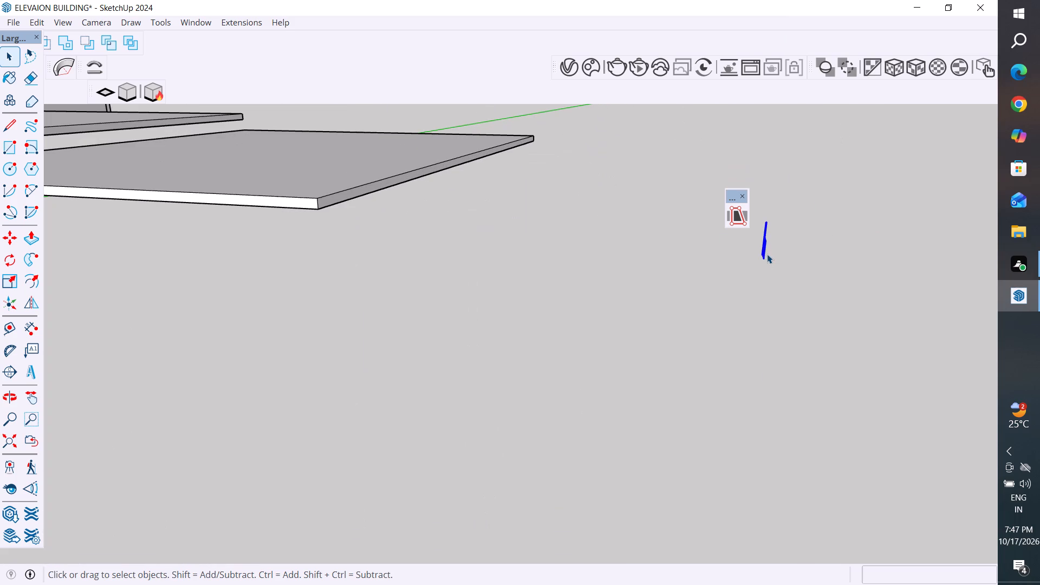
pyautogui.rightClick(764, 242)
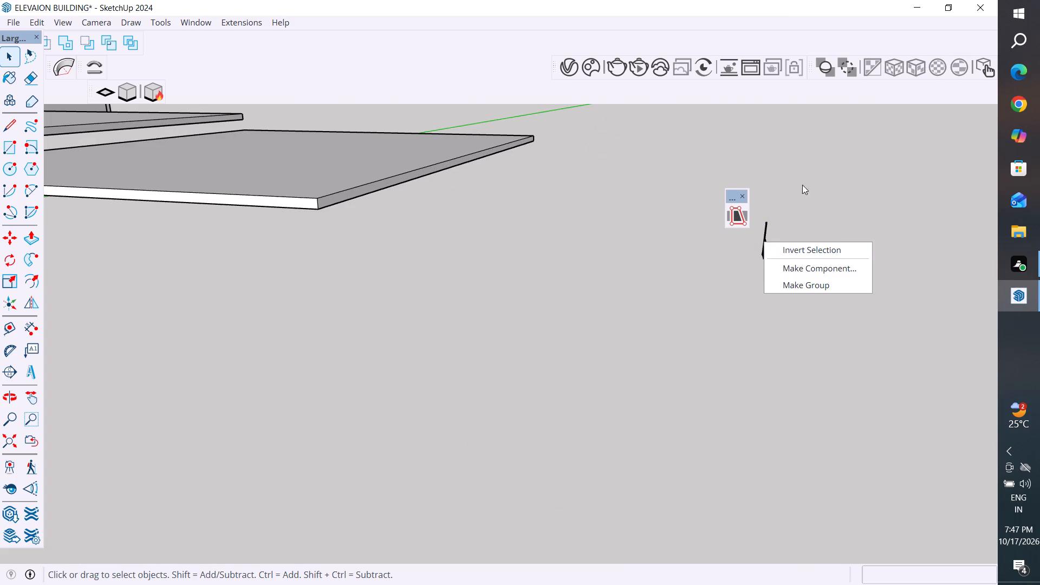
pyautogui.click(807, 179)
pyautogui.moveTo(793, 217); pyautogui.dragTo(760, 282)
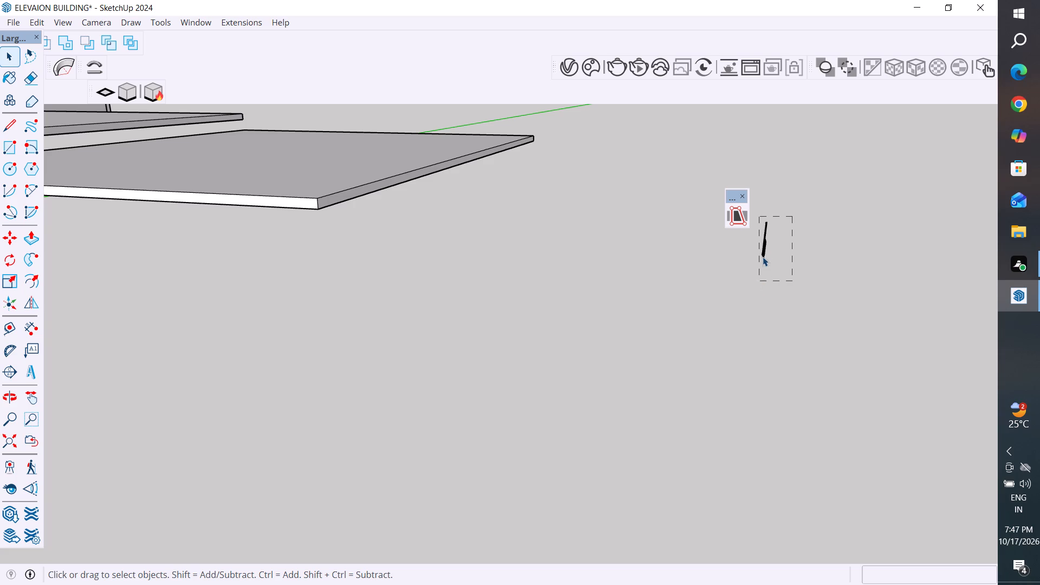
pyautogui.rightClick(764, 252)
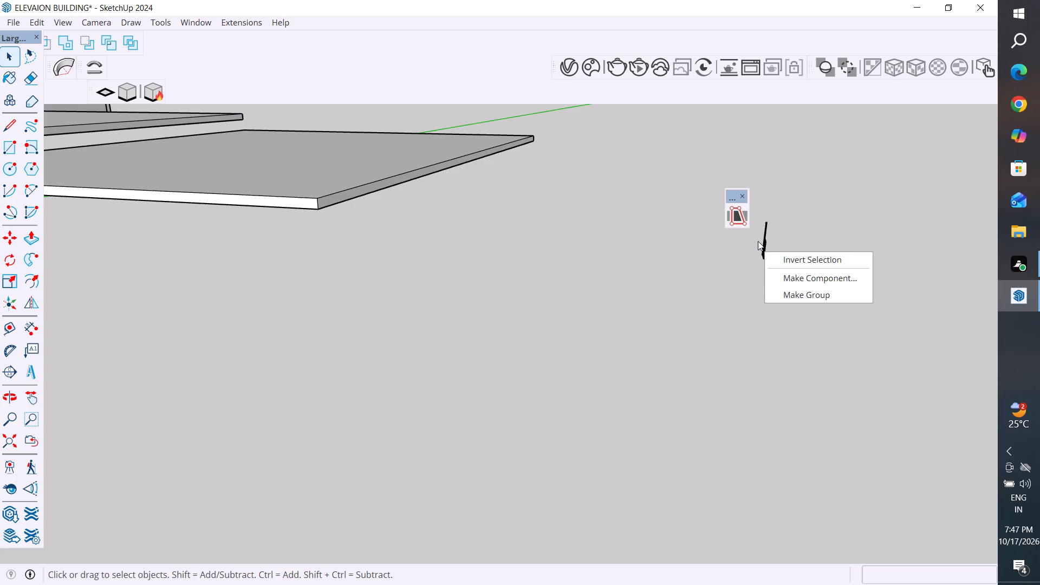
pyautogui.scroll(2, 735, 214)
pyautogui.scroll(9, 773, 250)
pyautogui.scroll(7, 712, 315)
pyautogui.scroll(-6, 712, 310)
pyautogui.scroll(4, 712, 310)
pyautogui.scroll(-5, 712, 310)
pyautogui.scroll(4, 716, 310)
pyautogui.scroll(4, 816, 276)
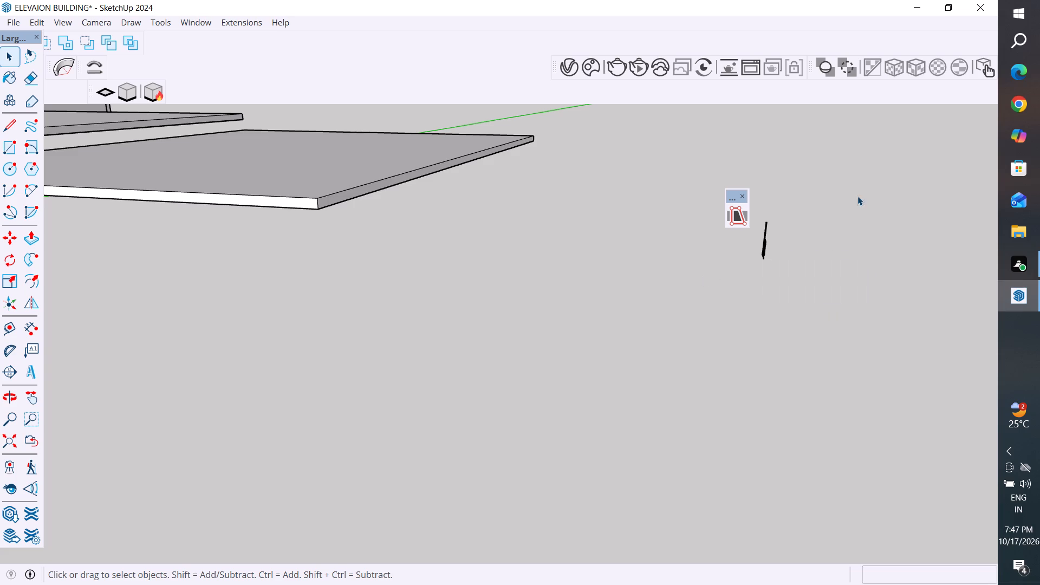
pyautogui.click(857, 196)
# Select the whole thin leftover piece standing alone beside the building and hide it.
pyautogui.scroll(8, 774, 248)
pyautogui.moveTo(773, 251); pyautogui.dragTo(796, 242, button='middle')
pyautogui.scroll(-6, 747, 275)
pyautogui.moveTo(772, 211); pyautogui.dragTo(720, 223, button='middle')
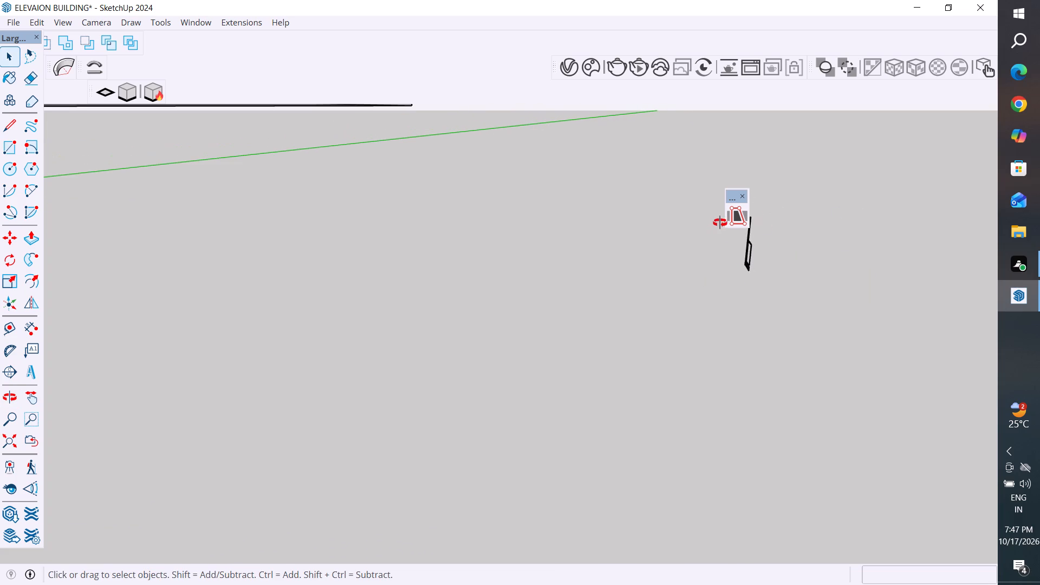
pyautogui.moveTo(720, 223); pyautogui.dragTo(705, 220, button='middle')
pyautogui.scroll(5, 711, 218)
pyautogui.scroll(4, 728, 292)
pyautogui.moveTo(745, 268); pyautogui.dragTo(759, 265, button='middle')
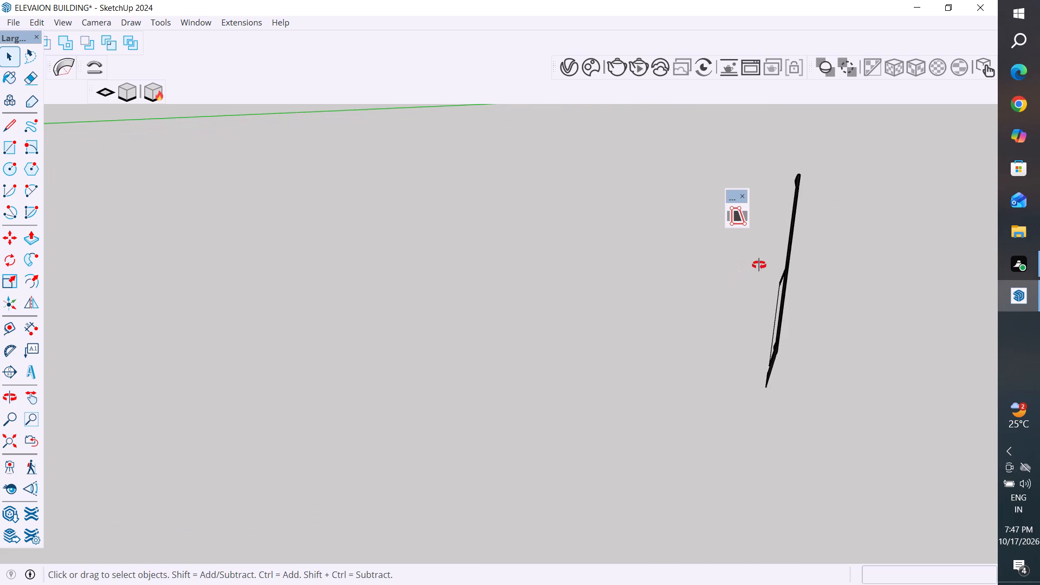
pyautogui.moveTo(759, 265); pyautogui.dragTo(777, 263, button='middle')
pyautogui.moveTo(811, 164); pyautogui.dragTo(772, 334)
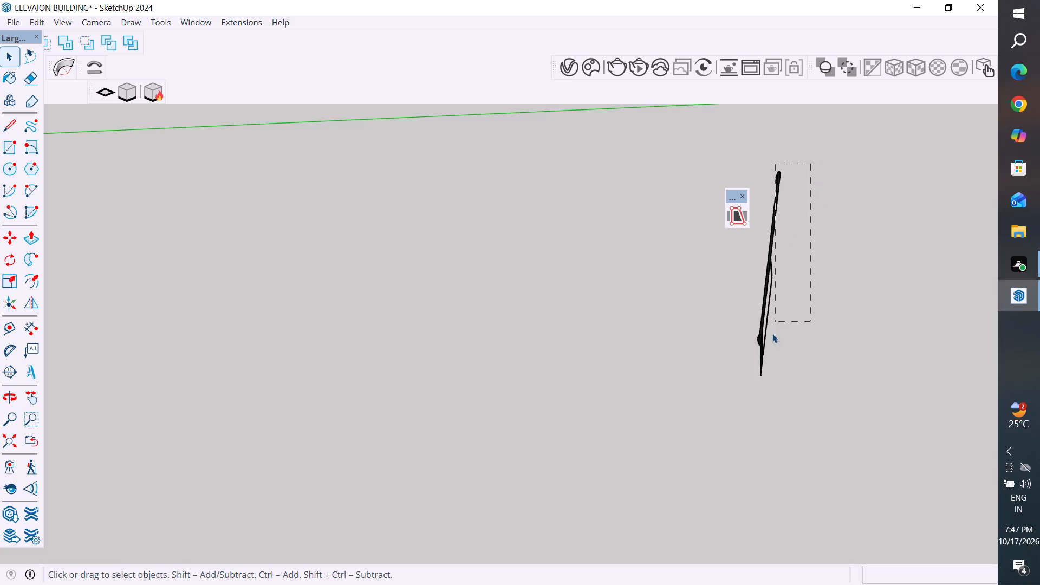
pyautogui.moveTo(772, 334); pyautogui.dragTo(757, 391)
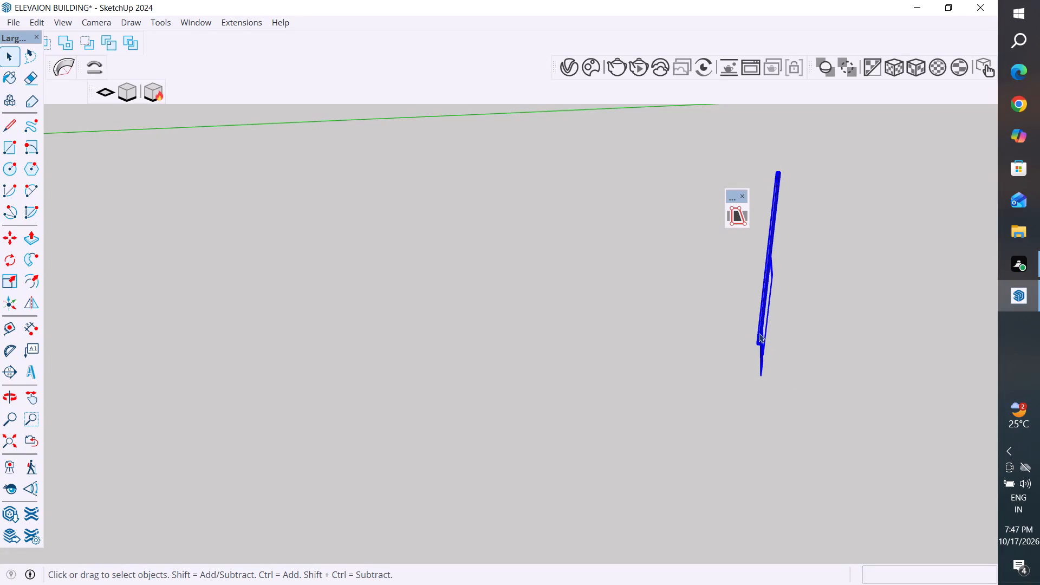
pyautogui.rightClick(765, 316)
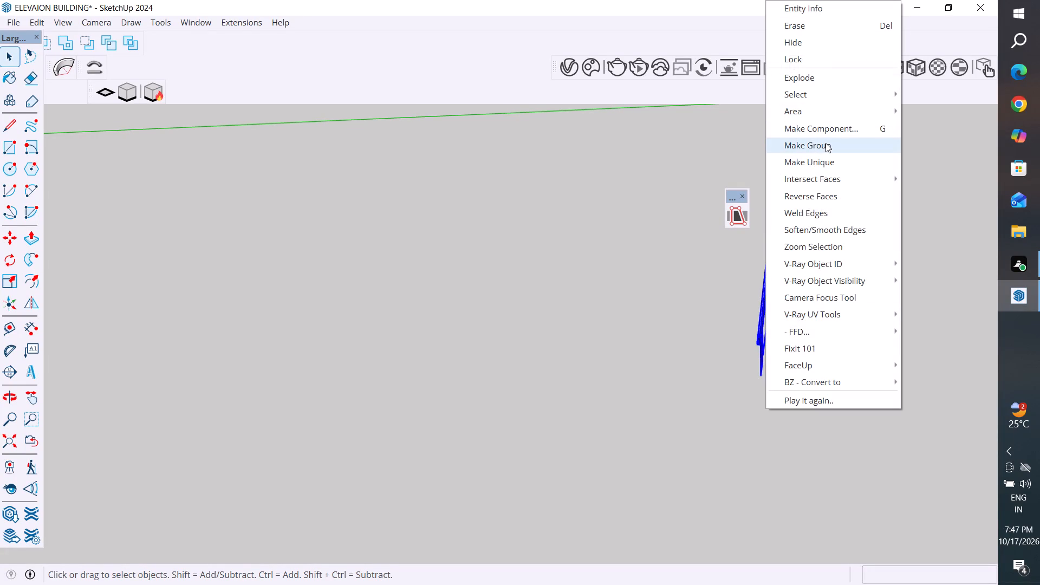
pyautogui.click(811, 45)
# Hide the two plain spare slabs lying behind the building, one after the other.
pyautogui.scroll(-11, 864, 322)
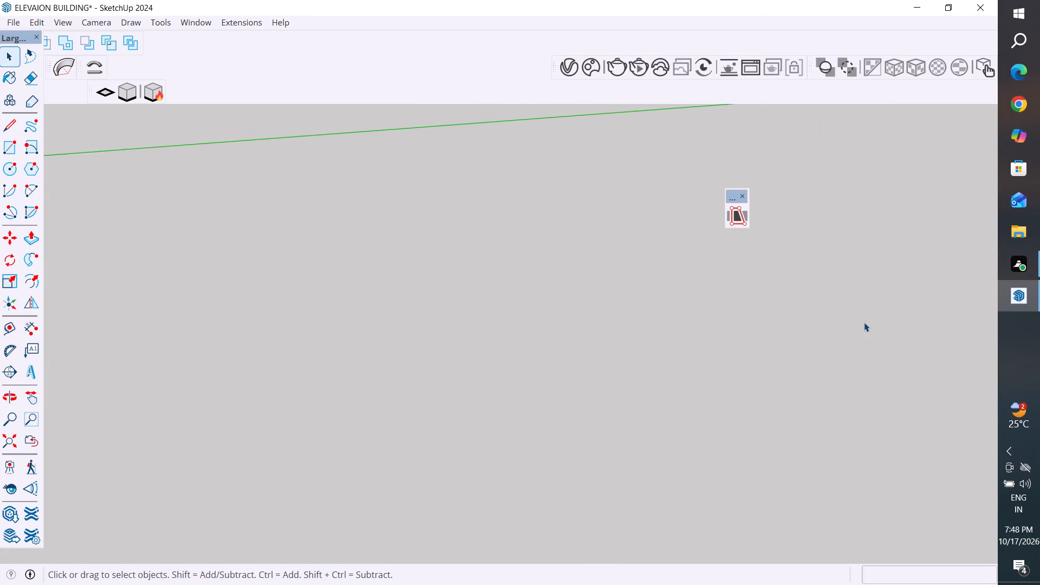
pyautogui.scroll(-20, 864, 322)
pyautogui.scroll(-4, 864, 322)
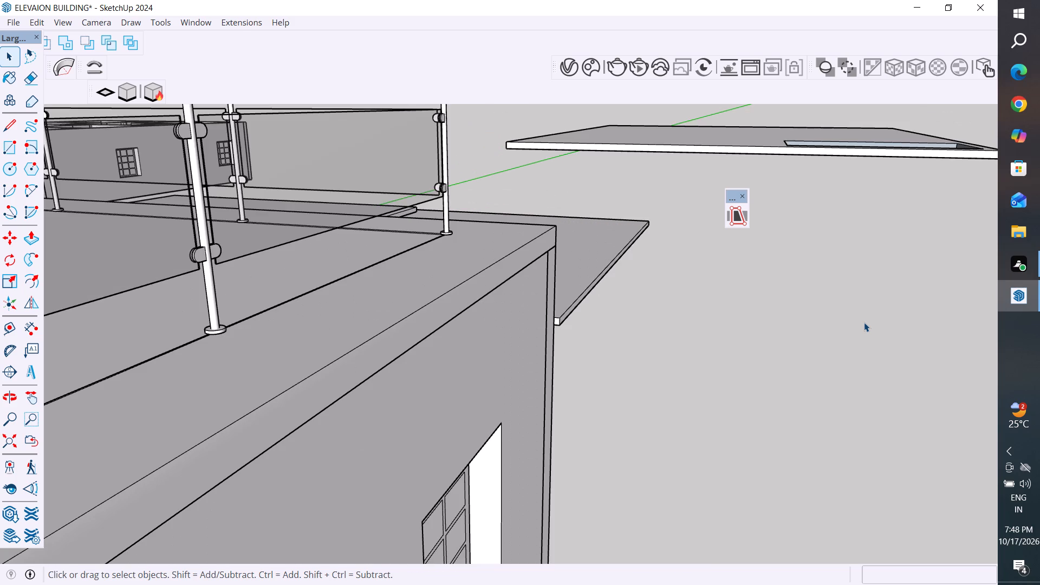
pyautogui.moveTo(853, 350); pyautogui.dragTo(618, 347, button='middle')
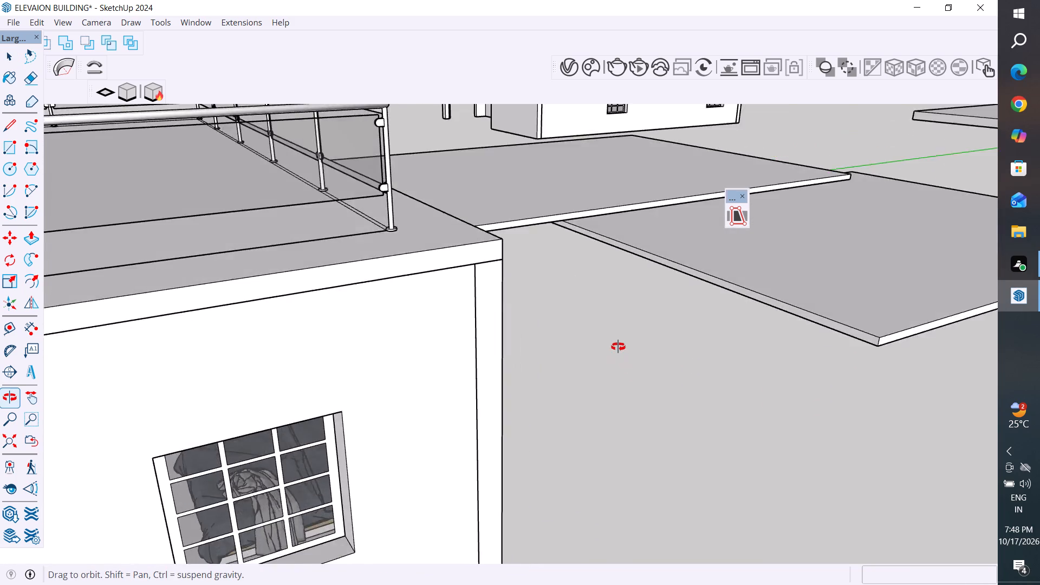
pyautogui.moveTo(618, 347); pyautogui.dragTo(627, 317, button='middle')
pyautogui.click(820, 358)
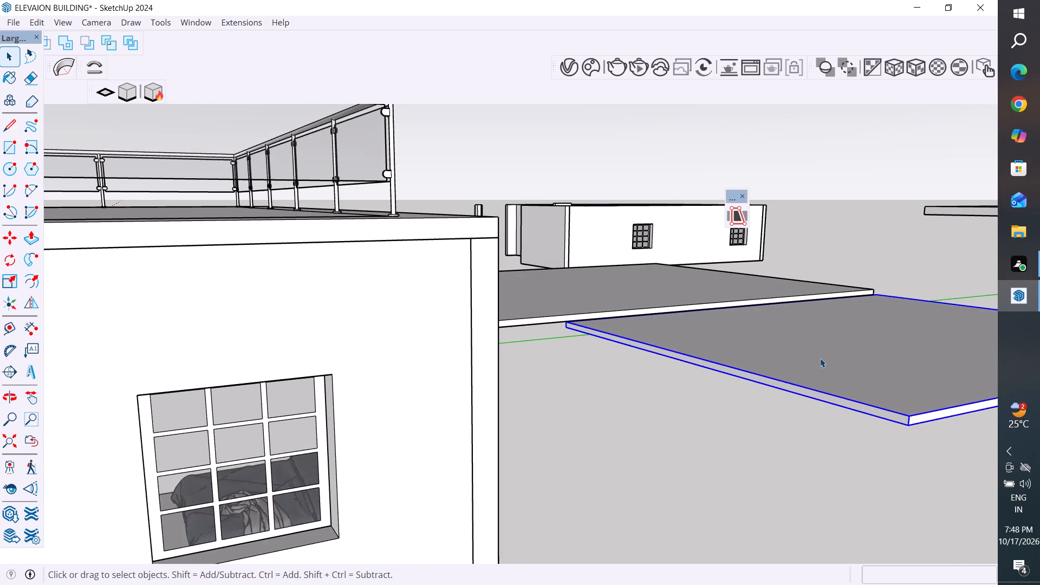
pyautogui.rightClick(820, 358)
pyautogui.click(853, 48)
pyautogui.click(722, 290)
pyautogui.rightClick(722, 290)
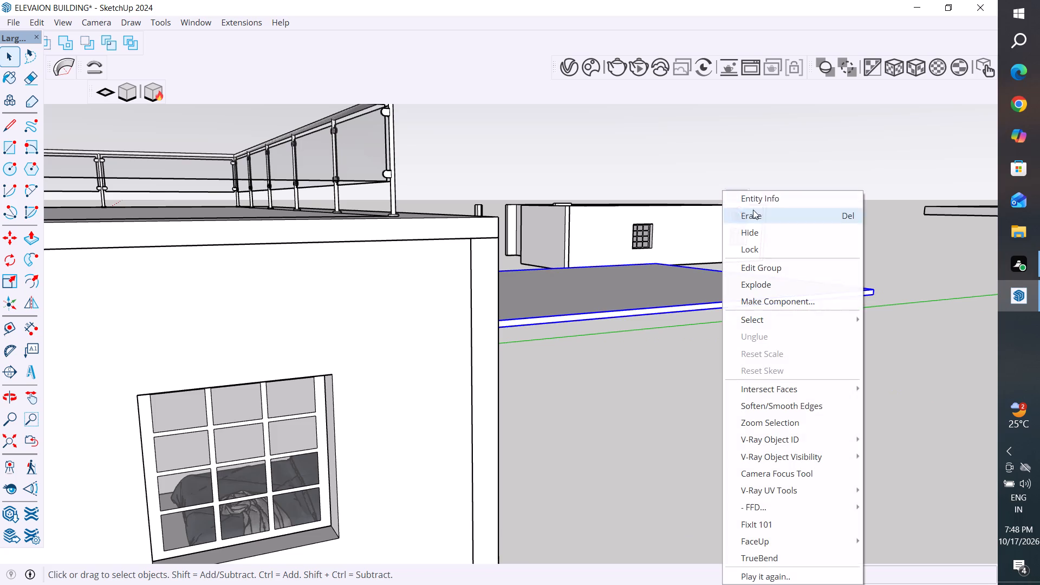
pyautogui.click(773, 236)
# Hide the spare storey walls, the loose post and the slab with the rectangular opening set apart from the building.
pyautogui.scroll(-5, 646, 432)
pyautogui.moveTo(773, 396); pyautogui.dragTo(695, 399, button='middle')
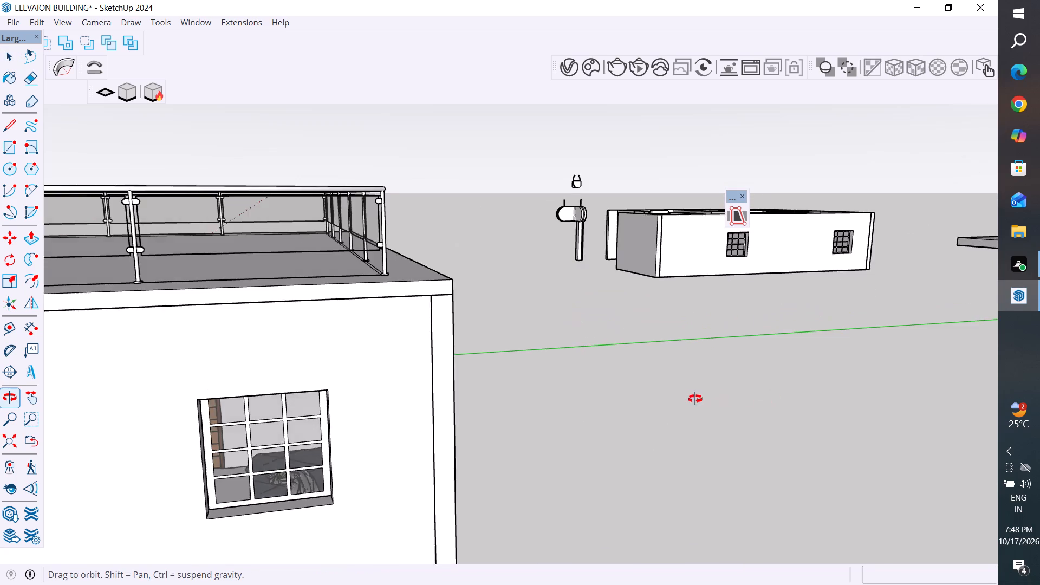
pyautogui.moveTo(695, 399); pyautogui.dragTo(675, 392, button='middle')
pyautogui.scroll(-10, 655, 438)
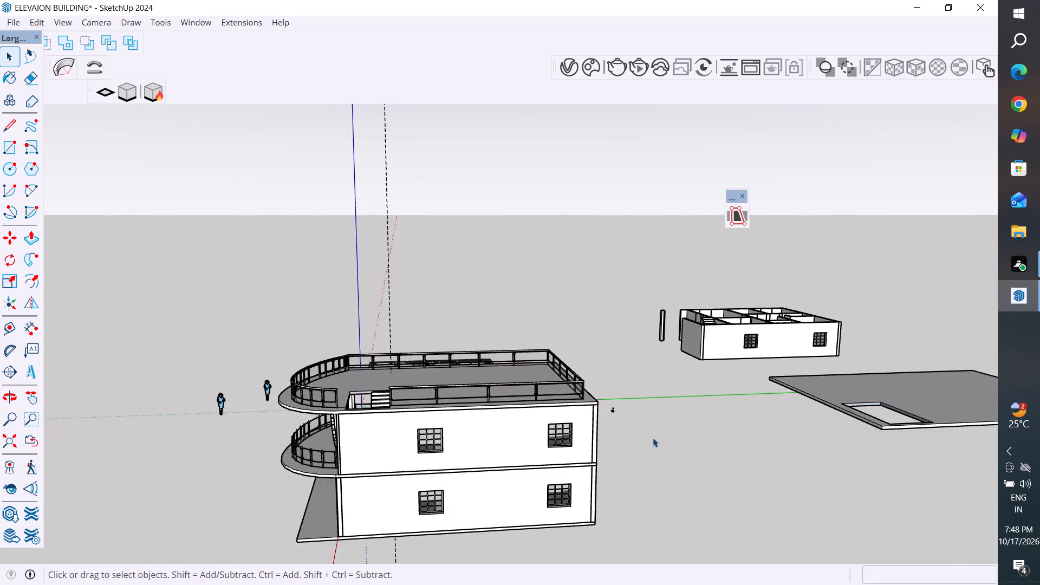
pyautogui.scroll(-6, 653, 438)
pyautogui.moveTo(719, 491); pyautogui.dragTo(641, 479, button='middle')
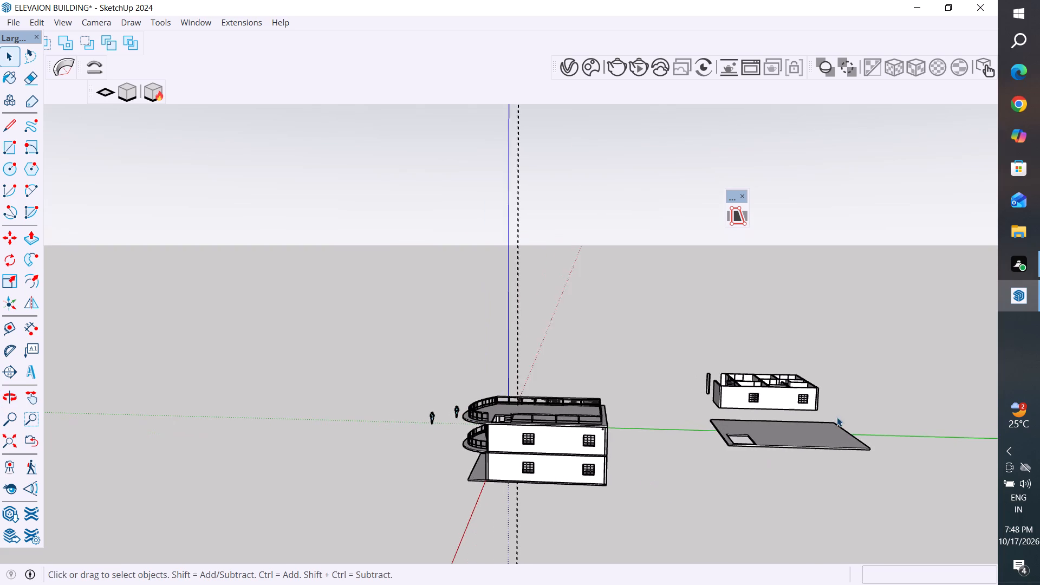
pyautogui.moveTo(912, 343); pyautogui.dragTo(680, 493)
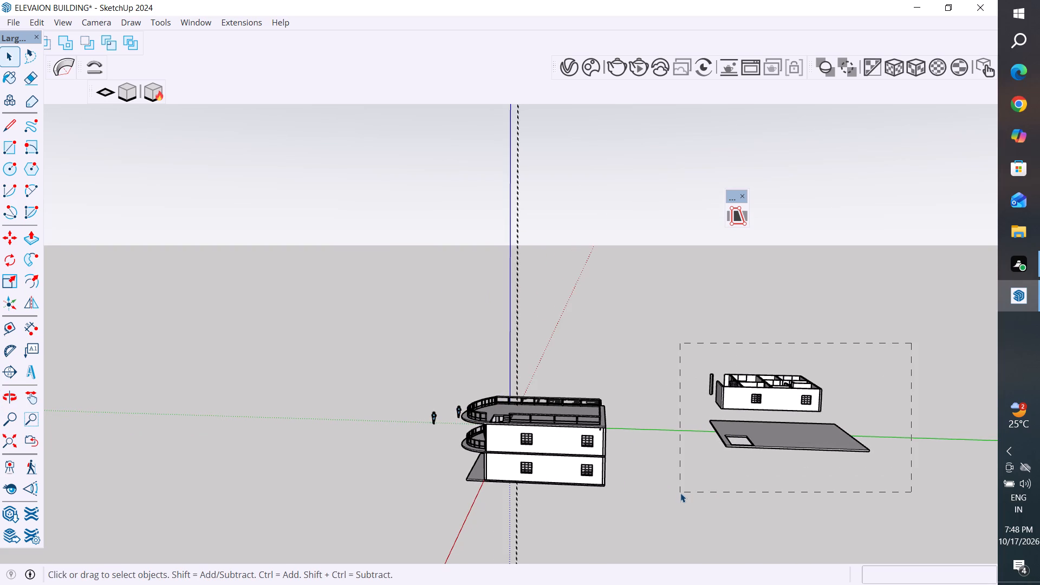
pyautogui.rightClick(789, 432)
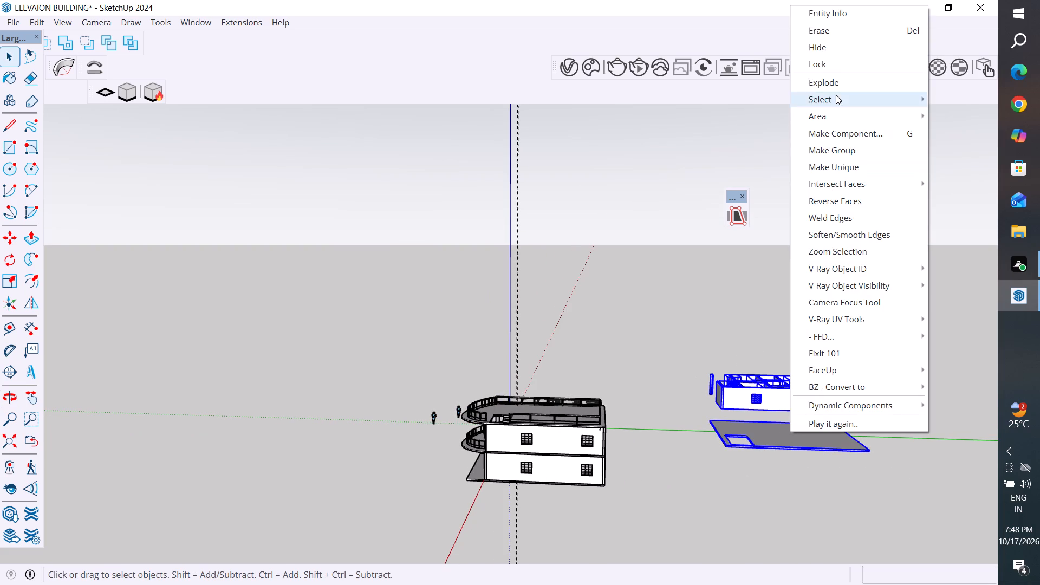
pyautogui.click(837, 48)
# Hide the flat floor plan and the small reddish block beside it, which lie apart in front of the building.
pyautogui.scroll(-2, 648, 403)
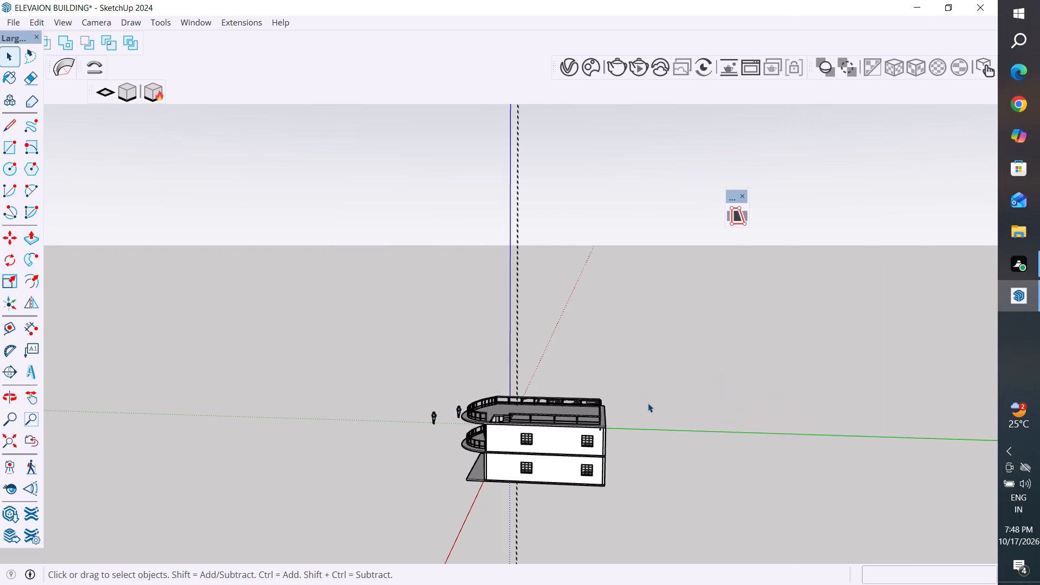
pyautogui.scroll(-3, 648, 403)
pyautogui.moveTo(550, 487); pyautogui.dragTo(827, 482, button='middle')
pyautogui.scroll(4, 540, 413)
pyautogui.scroll(5, 445, 406)
pyautogui.moveTo(445, 405); pyautogui.dragTo(456, 445, button='middle')
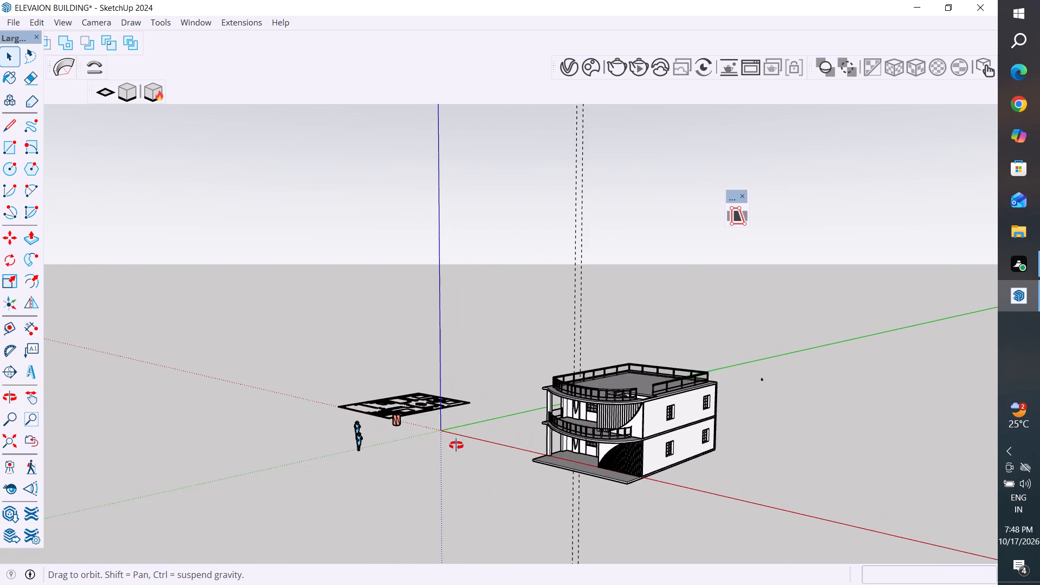
pyautogui.moveTo(456, 445); pyautogui.dragTo(454, 477, button='middle')
pyautogui.scroll(5, 401, 339)
pyautogui.moveTo(490, 310); pyautogui.dragTo(316, 450)
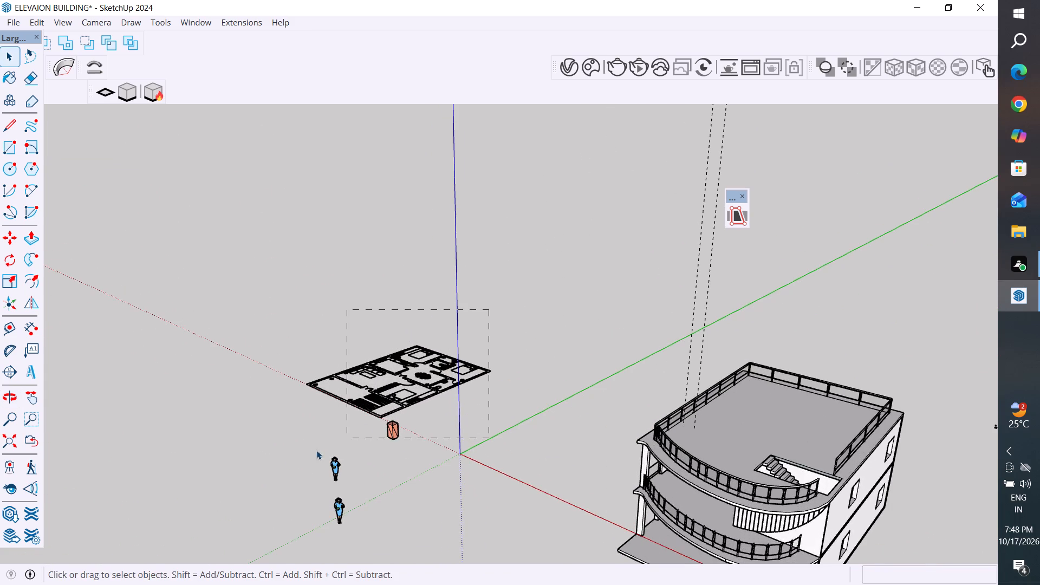
pyautogui.moveTo(316, 450); pyautogui.dragTo(258, 454)
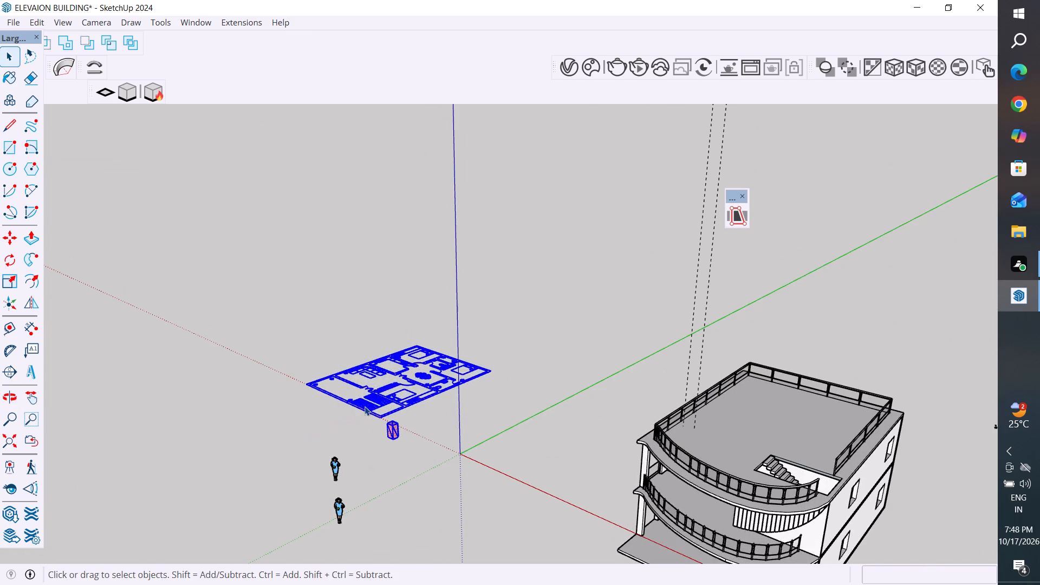
pyautogui.rightClick(367, 405)
pyautogui.click(424, 56)
# Hide the nearer of the two human figures standing apart from the building.
pyautogui.scroll(-10, 431, 470)
pyautogui.moveTo(393, 484); pyautogui.dragTo(341, 520)
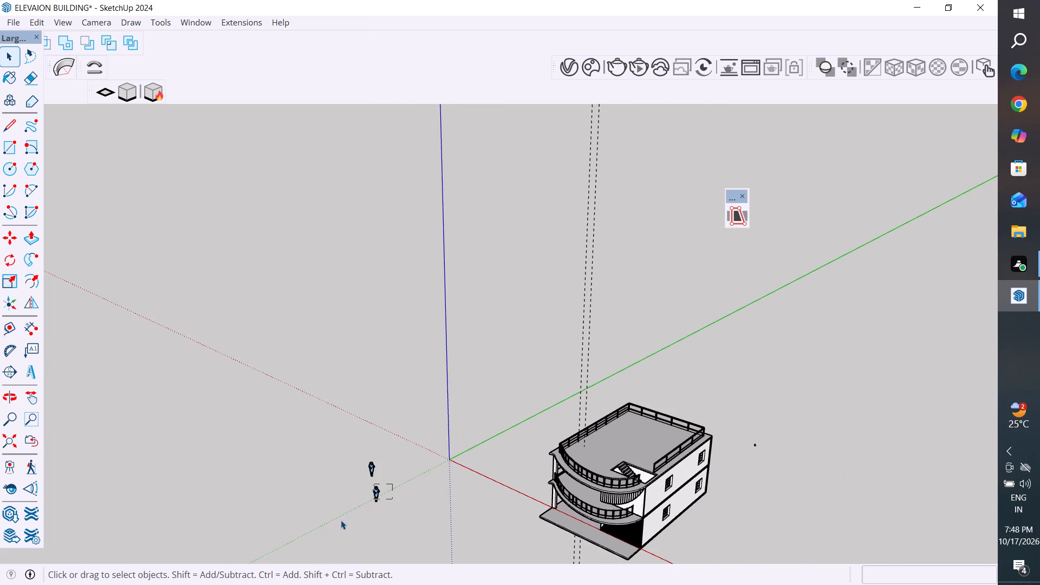
pyautogui.moveTo(341, 520); pyautogui.dragTo(339, 522)
pyautogui.rightClick(374, 495)
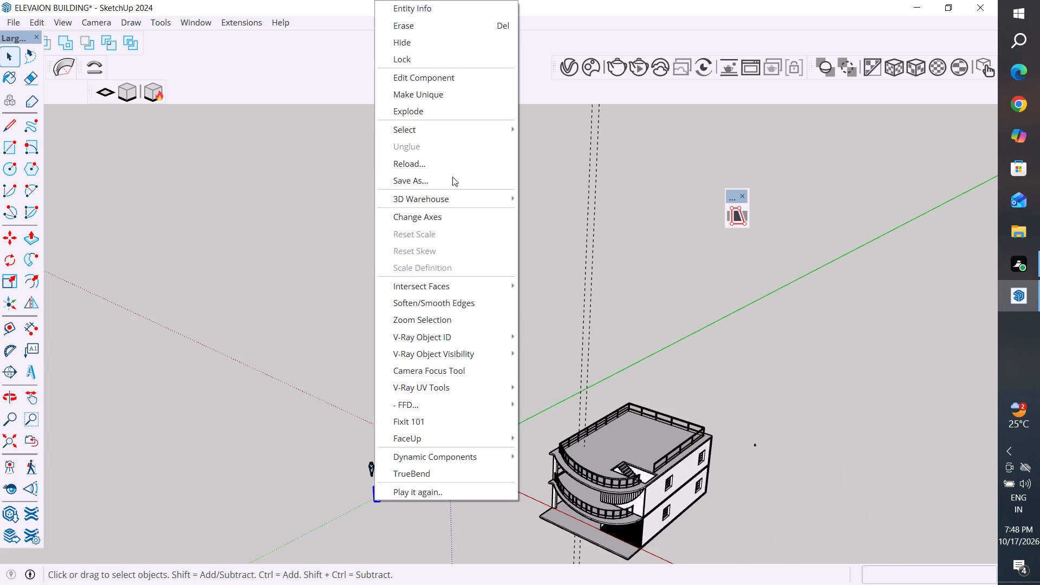
pyautogui.click(441, 46)
# Delete all the dashed guide lines in the model.
pyautogui.scroll(-7, 405, 361)
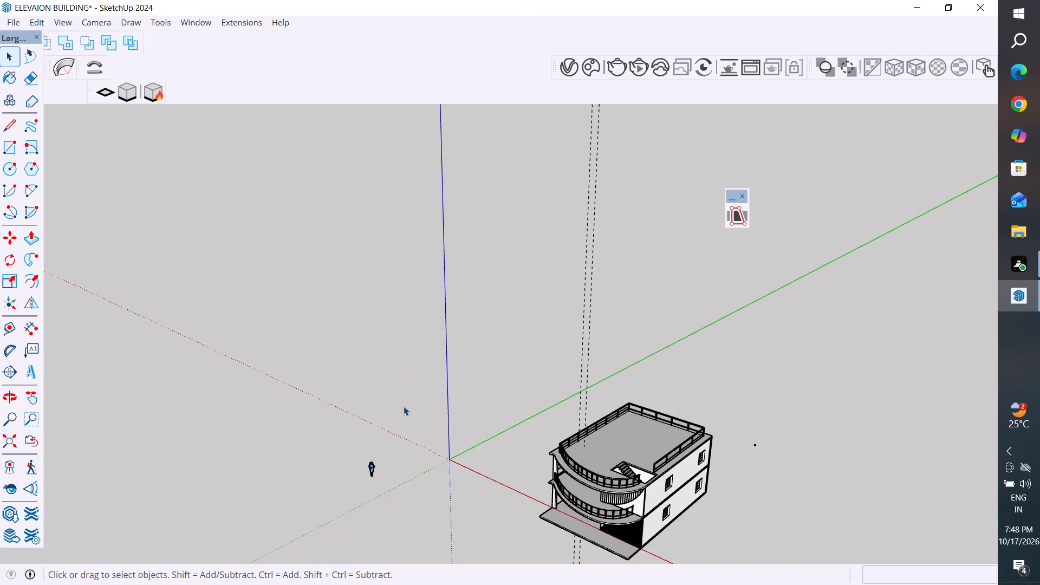
pyautogui.moveTo(502, 519); pyautogui.dragTo(555, 422, button='middle')
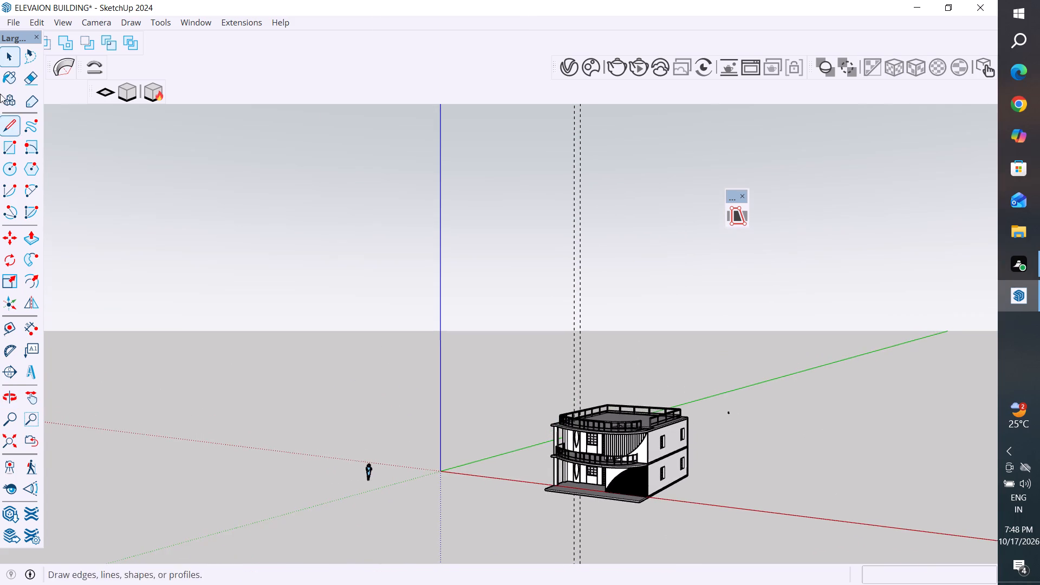
pyautogui.click(39, 18)
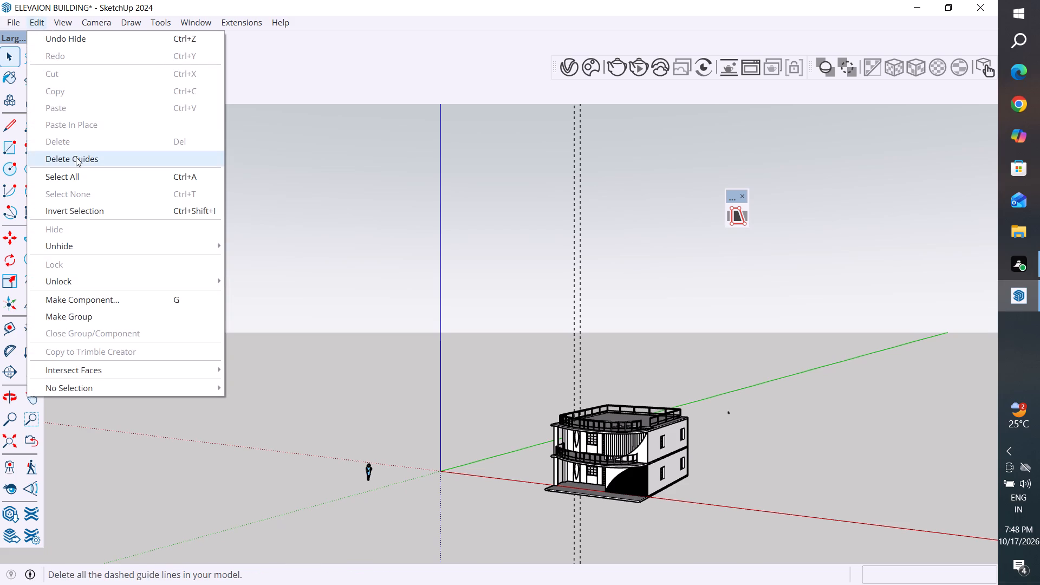
pyautogui.click(76, 157)
# Examine the building's front facade with its curved balconies, slatted screens and lens-decorated wall strips.
pyautogui.scroll(3, 593, 515)
pyautogui.scroll(2, 646, 517)
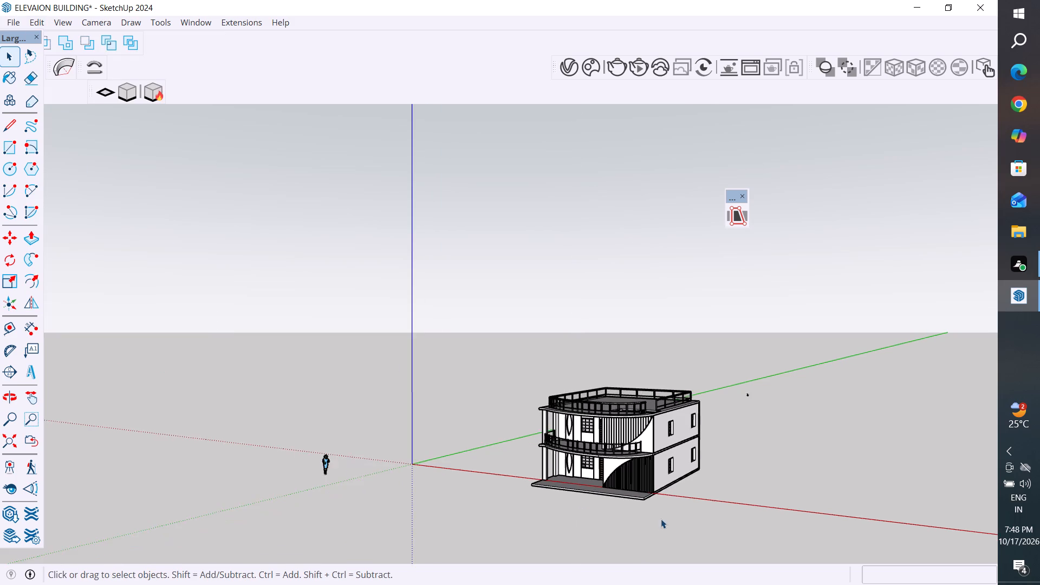
pyautogui.scroll(7, 661, 519)
pyautogui.scroll(2, 601, 318)
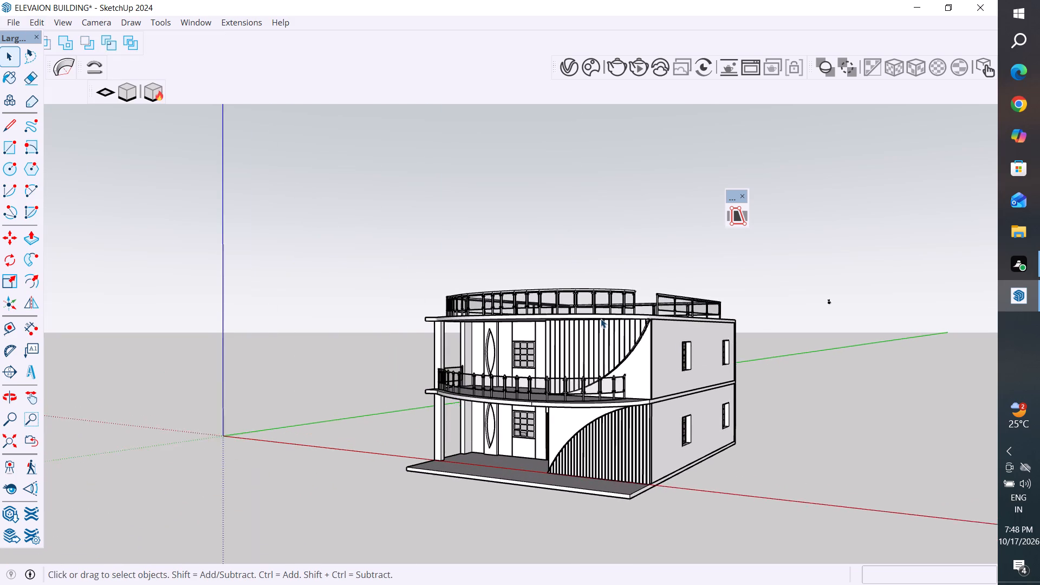
pyautogui.scroll(1, 601, 318)
pyautogui.moveTo(568, 441); pyautogui.dragTo(545, 426, button='middle')
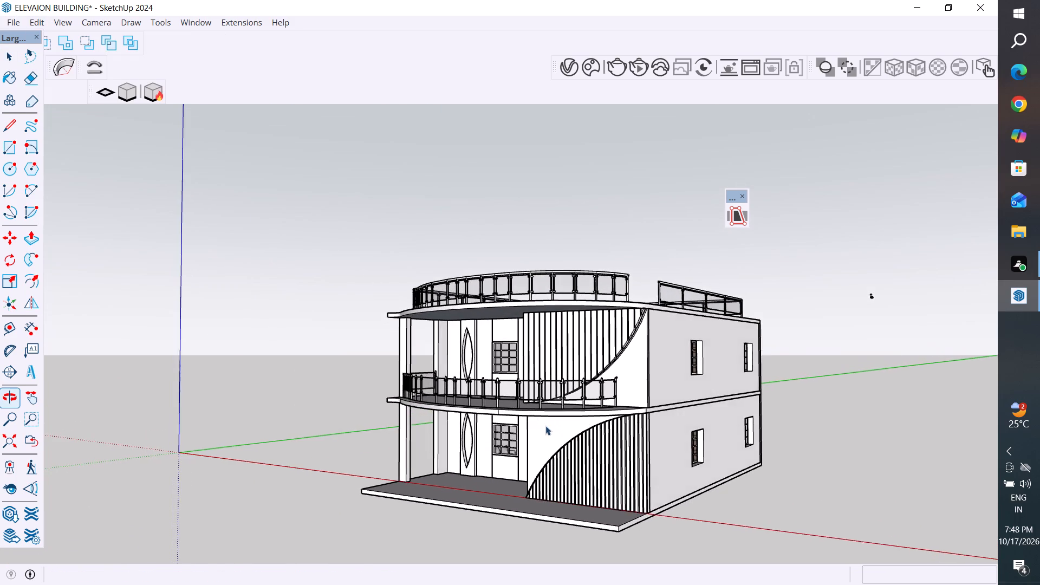
pyautogui.scroll(3, 587, 437)
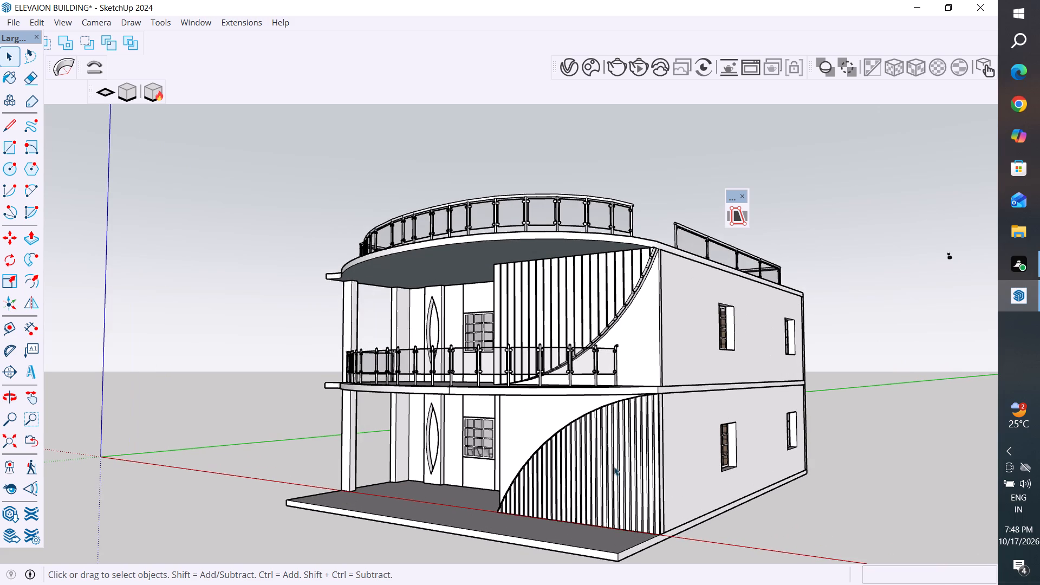
pyautogui.scroll(-1, 541, 430)
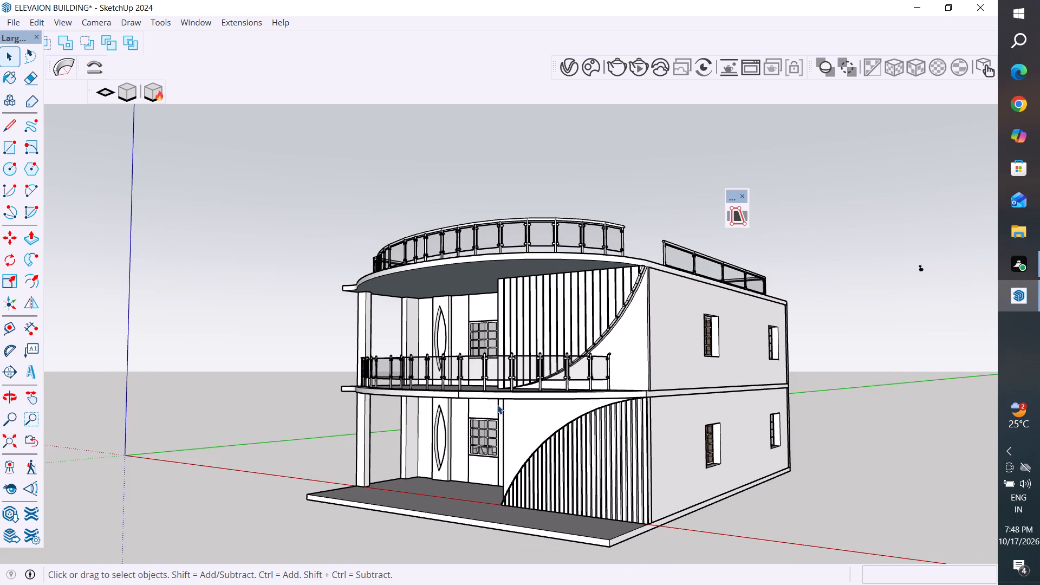
pyautogui.moveTo(495, 410); pyautogui.dragTo(510, 411, button='middle')
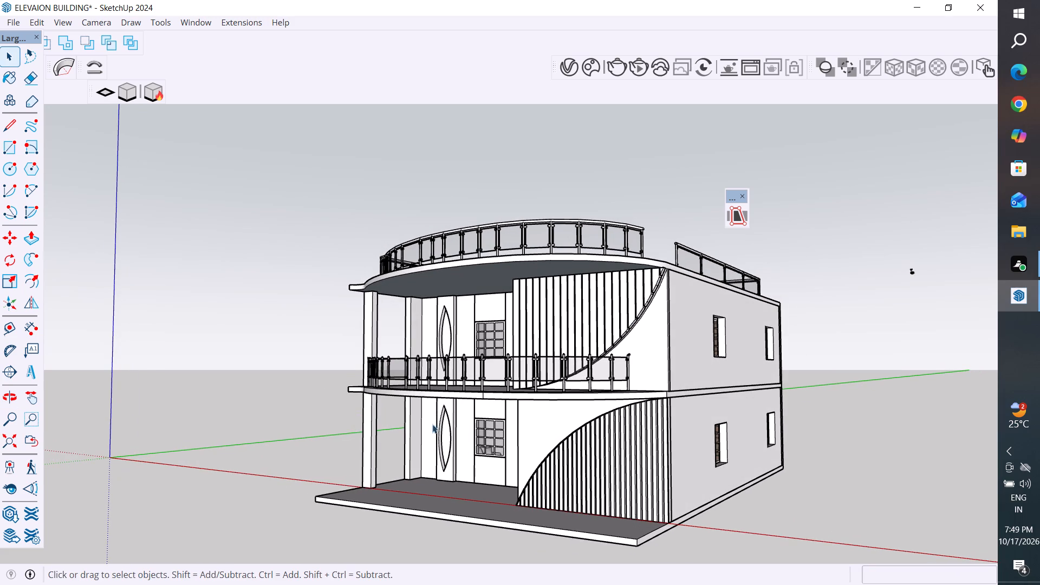
# Select both front curved edges of the lens-shaped recess on the upper-storey wall strip.
pyautogui.scroll(7, 444, 318)
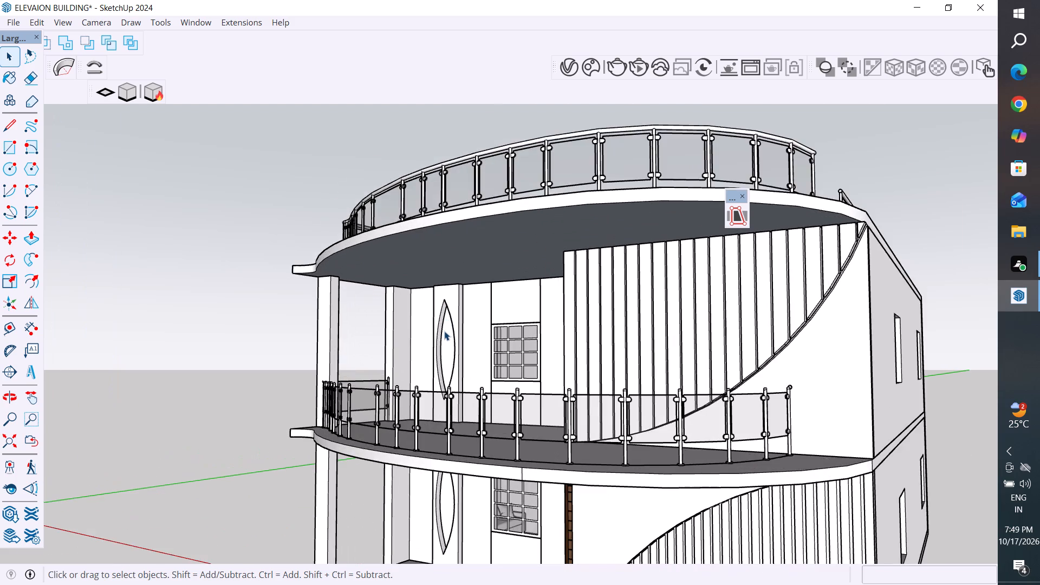
pyautogui.scroll(2, 444, 331)
pyautogui.scroll(2, 441, 382)
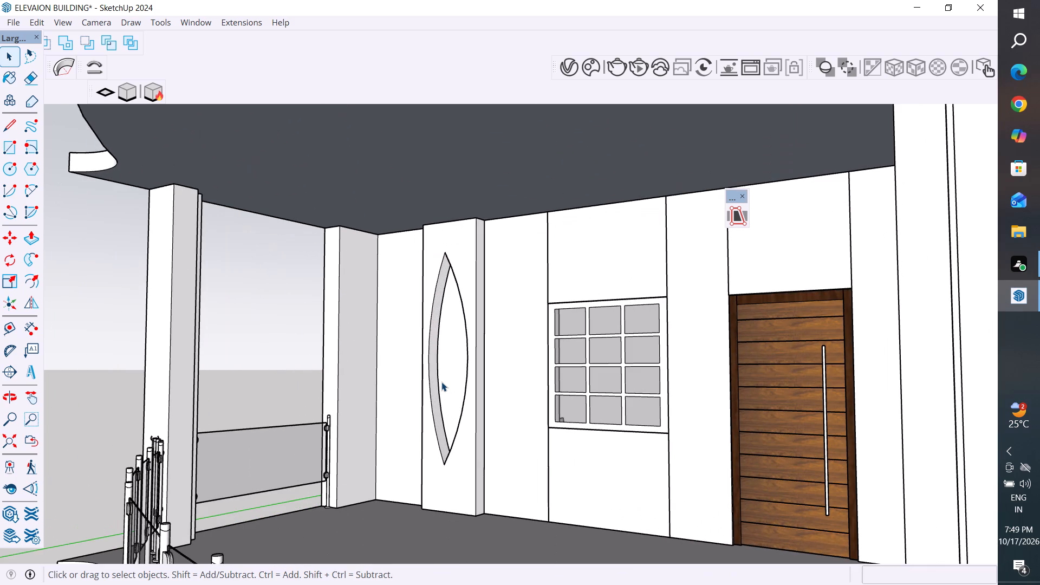
pyautogui.scroll(-2, 441, 382)
pyautogui.moveTo(524, 298); pyautogui.dragTo(524, 317, button='middle')
pyautogui.scroll(3, 466, 428)
pyautogui.scroll(2, 426, 396)
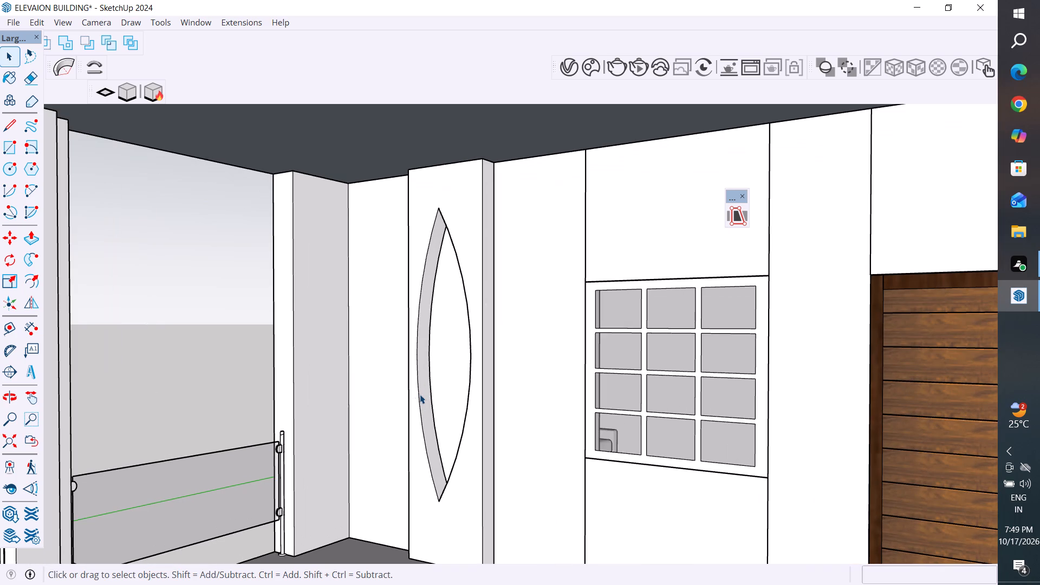
pyautogui.click(419, 392)
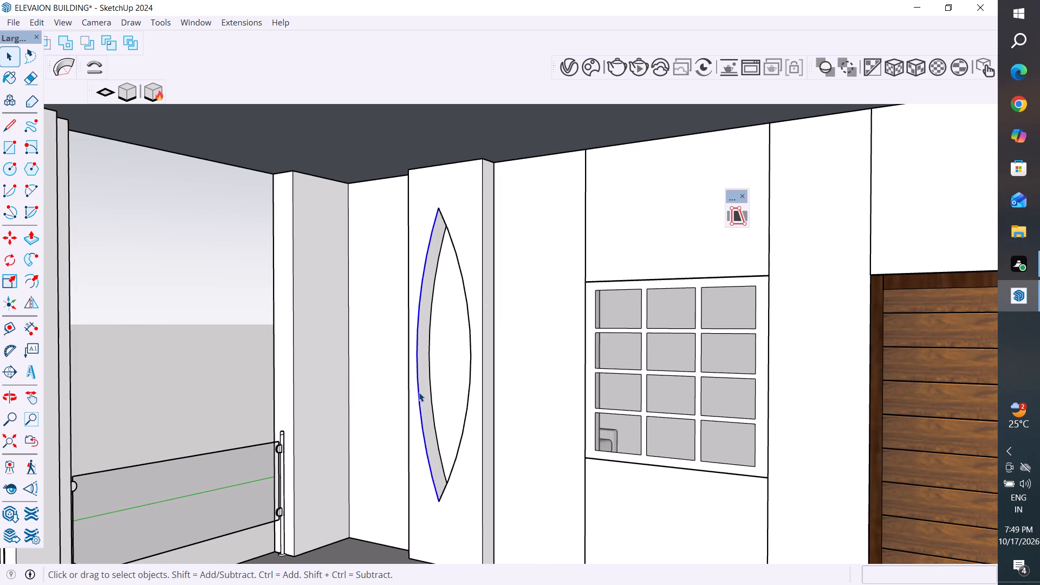
pyautogui.scroll(1, 408, 487)
pyautogui.moveTo(427, 487); pyautogui.dragTo(459, 487, button='middle')
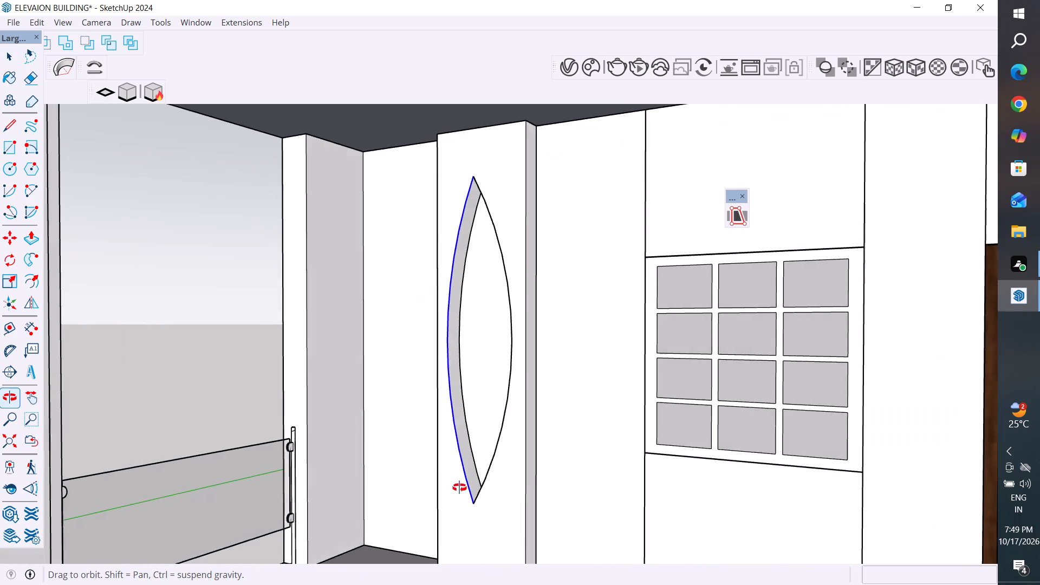
pyautogui.moveTo(459, 487); pyautogui.dragTo(560, 467, button='middle')
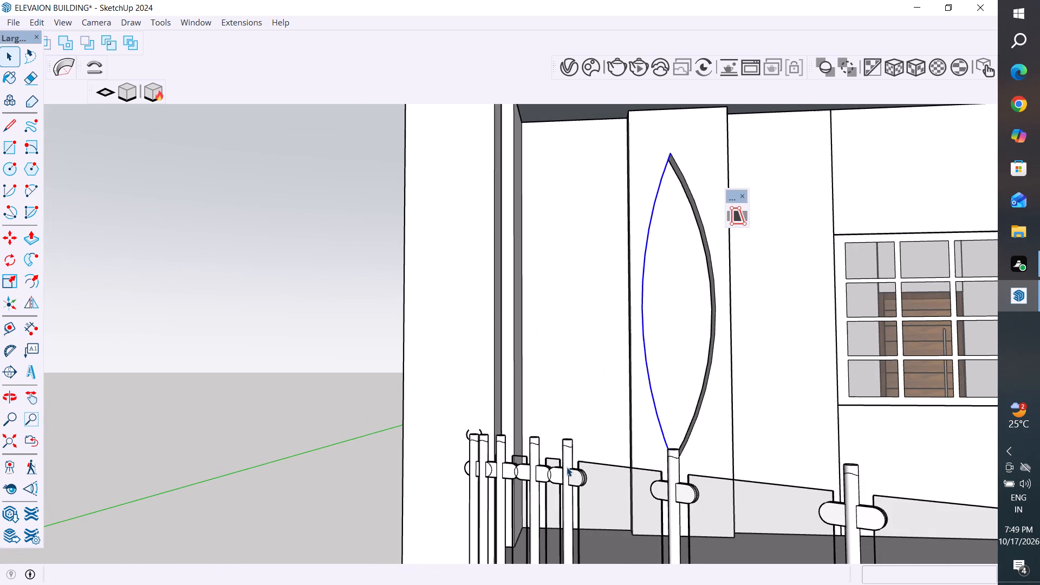
pyautogui.scroll(9, 721, 284)
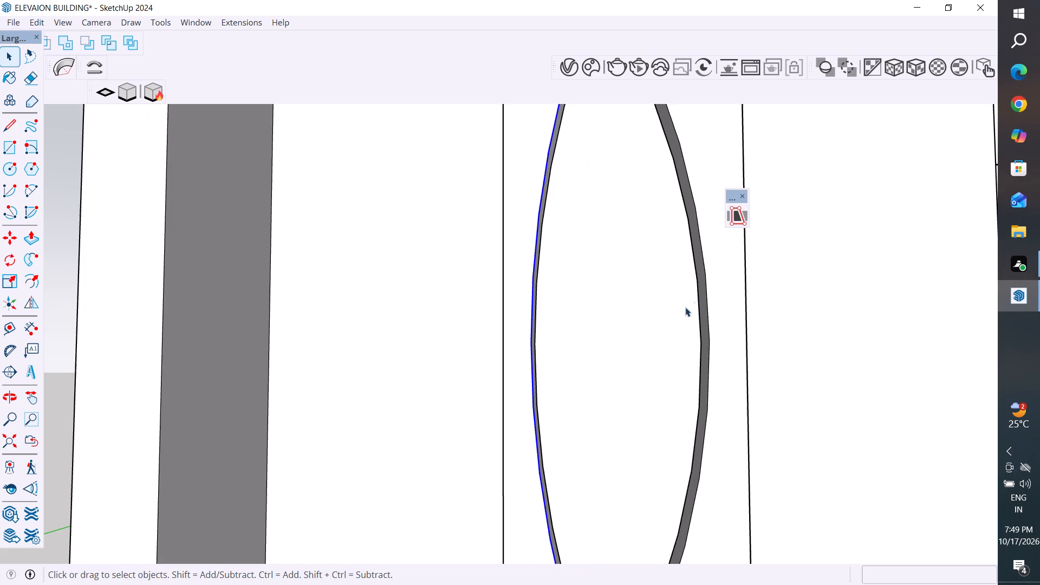
pyautogui.keyDown('ctrl'); pyautogui.click(708, 314); pyautogui.keyUp('ctrl')
pyautogui.scroll(-9, 682, 340)
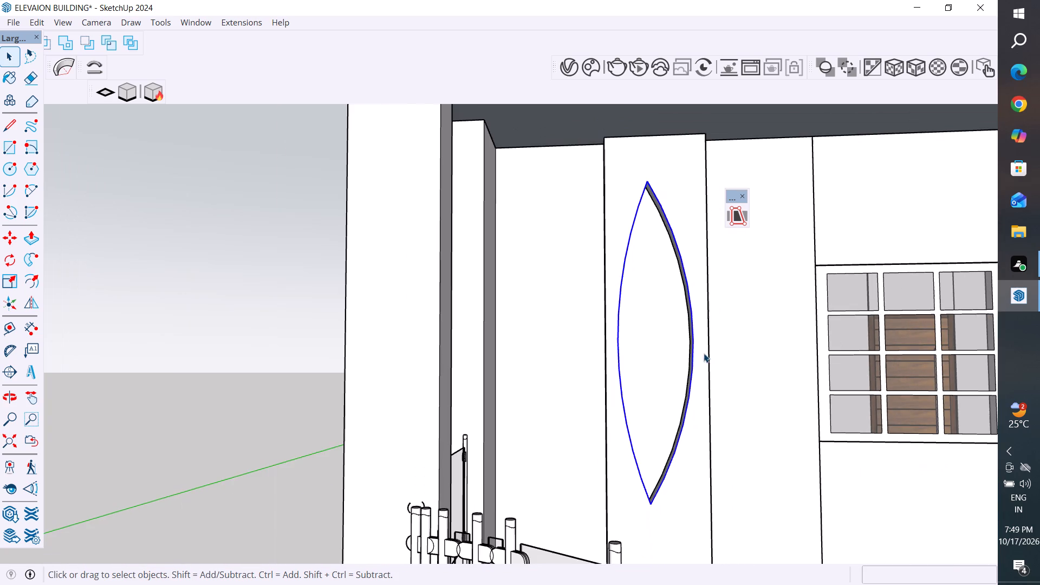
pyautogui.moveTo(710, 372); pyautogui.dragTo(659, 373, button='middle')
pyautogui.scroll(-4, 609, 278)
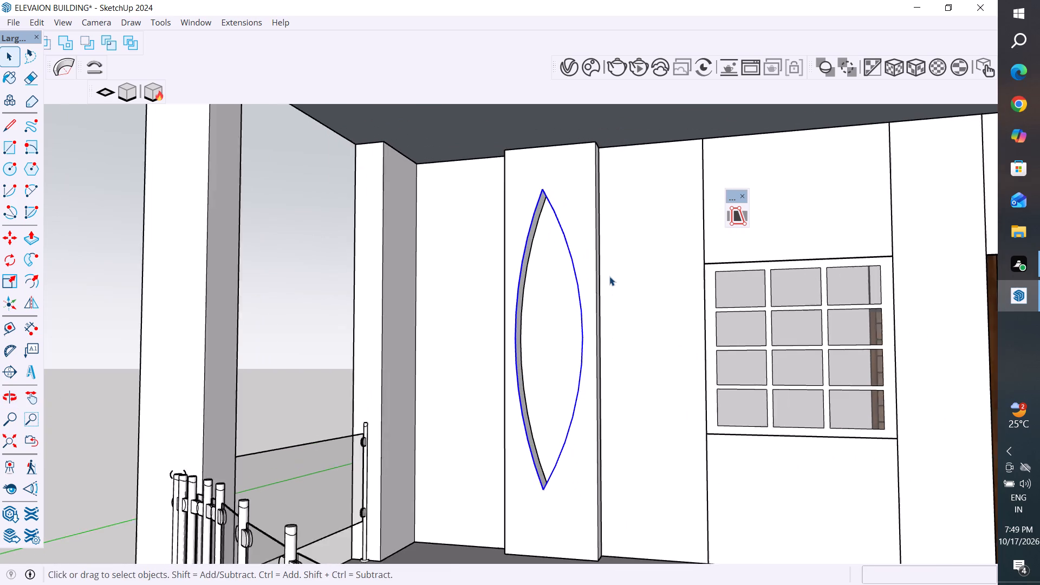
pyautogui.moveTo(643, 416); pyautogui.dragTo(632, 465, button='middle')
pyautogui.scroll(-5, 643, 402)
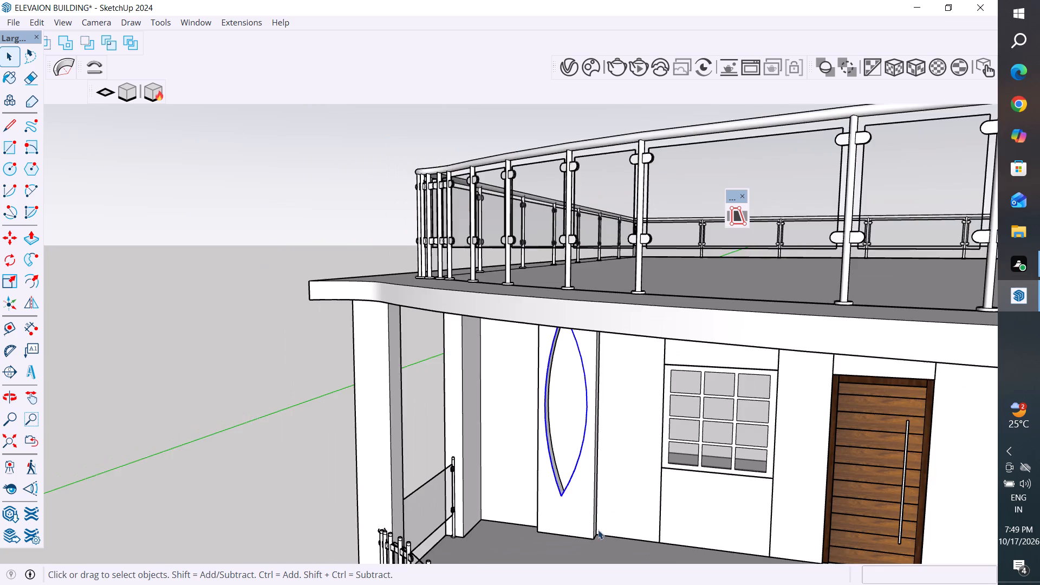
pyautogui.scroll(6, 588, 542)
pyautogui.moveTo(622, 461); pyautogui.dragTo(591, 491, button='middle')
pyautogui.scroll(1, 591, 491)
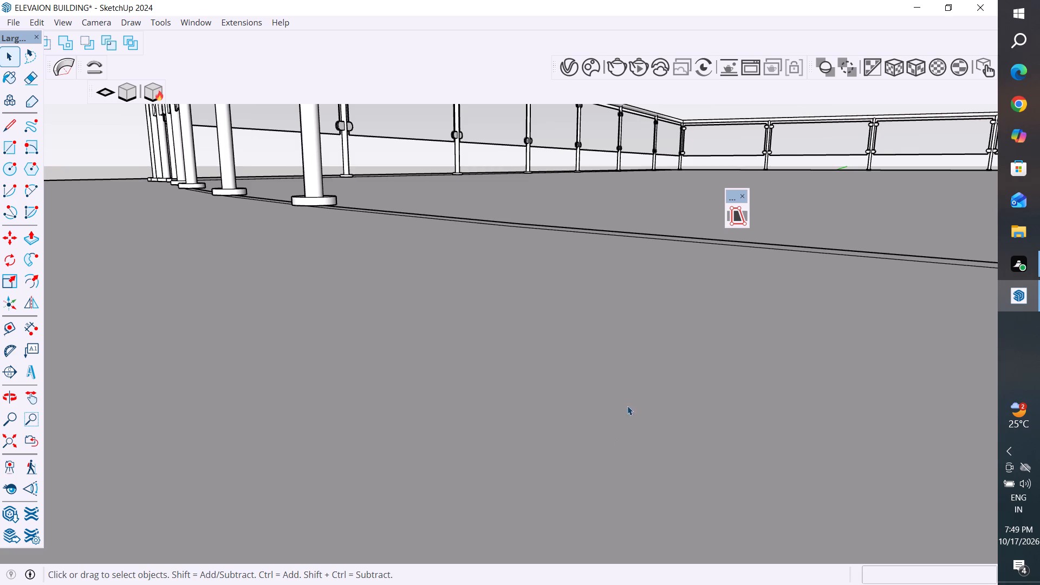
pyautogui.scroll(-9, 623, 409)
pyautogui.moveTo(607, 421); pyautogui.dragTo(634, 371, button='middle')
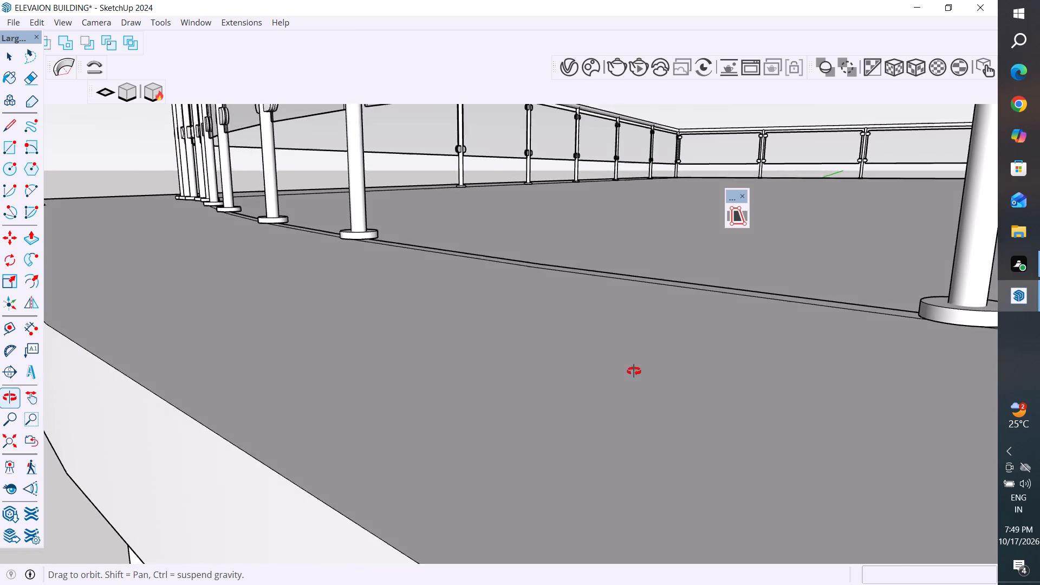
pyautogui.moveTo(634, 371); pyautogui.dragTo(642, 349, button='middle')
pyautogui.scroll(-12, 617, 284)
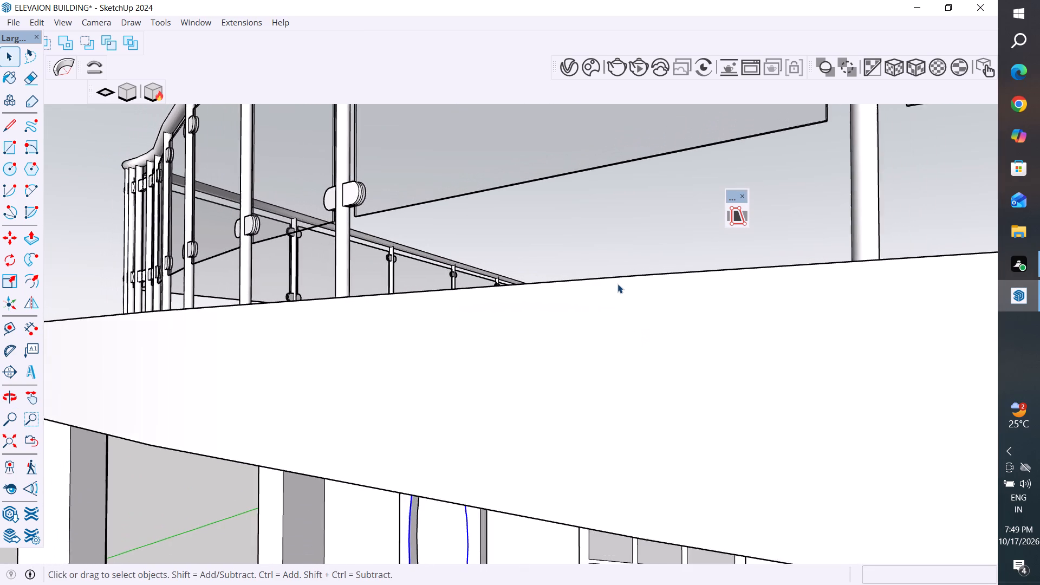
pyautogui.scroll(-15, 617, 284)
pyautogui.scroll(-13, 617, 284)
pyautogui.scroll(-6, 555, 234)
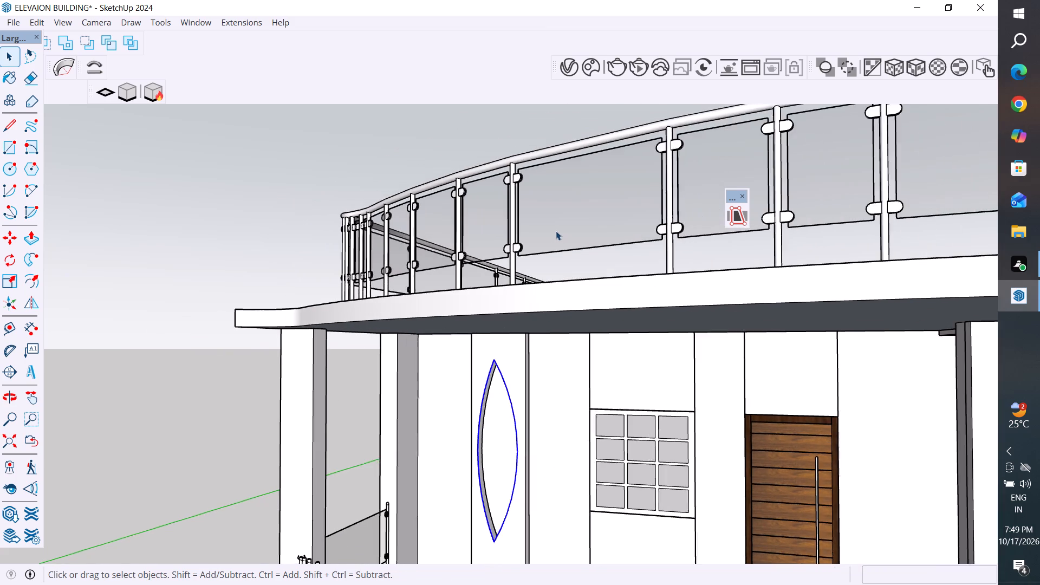
# Copy the selected front edges of the upper-storey lens recess about 4 1/8" inward along the green axis, into its depth.
pyautogui.scroll(9, 490, 521)
pyautogui.moveTo(549, 484); pyautogui.dragTo(532, 497, button='middle')
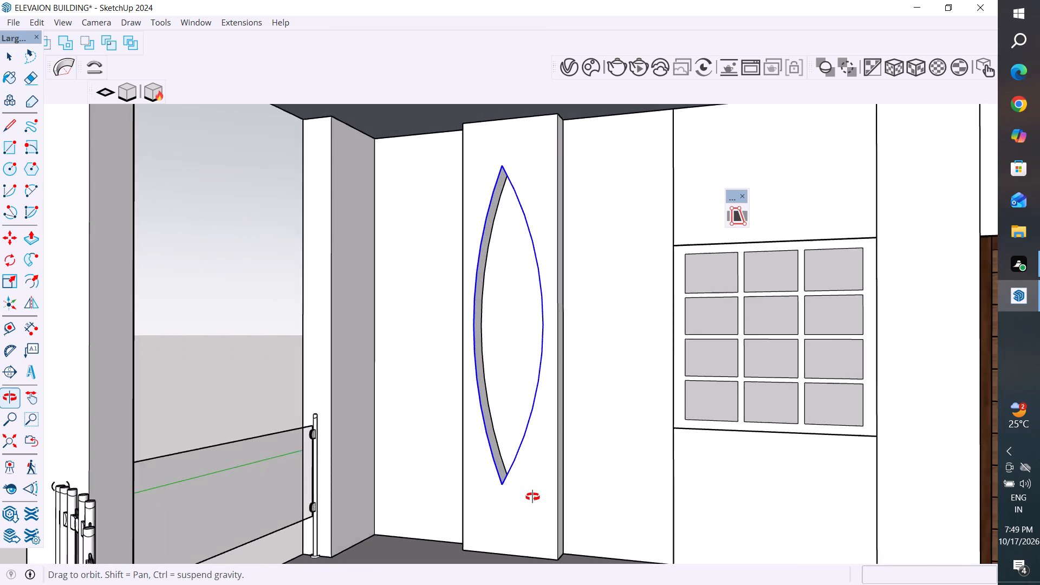
pyautogui.moveTo(532, 497); pyautogui.dragTo(532, 498, button='middle')
pyautogui.scroll(4, 467, 385)
pyautogui.moveTo(439, 395); pyautogui.dragTo(417, 402, button='middle')
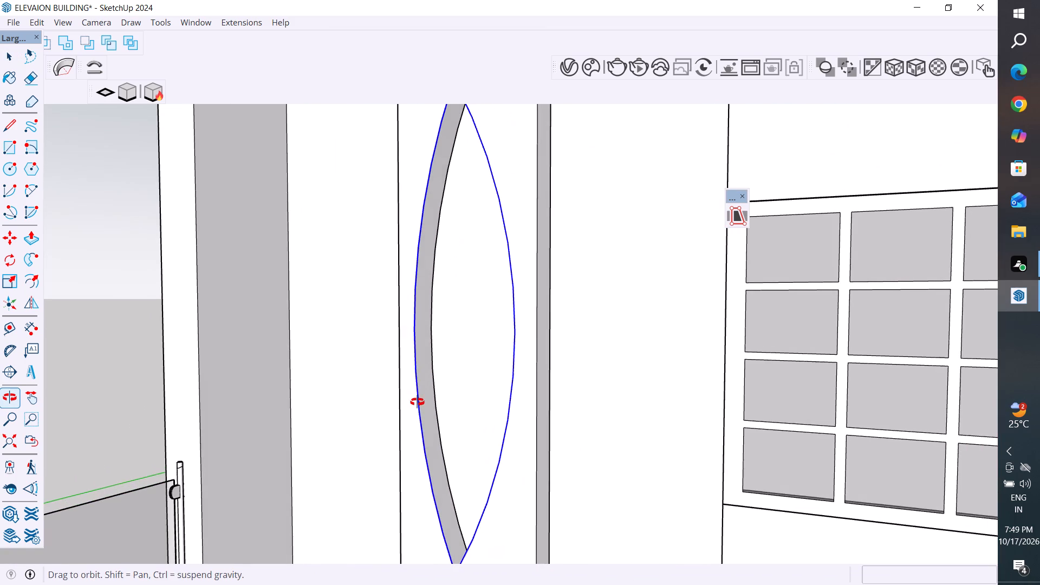
pyautogui.moveTo(417, 402); pyautogui.dragTo(417, 414, button='middle')
pyautogui.scroll(3, 420, 389)
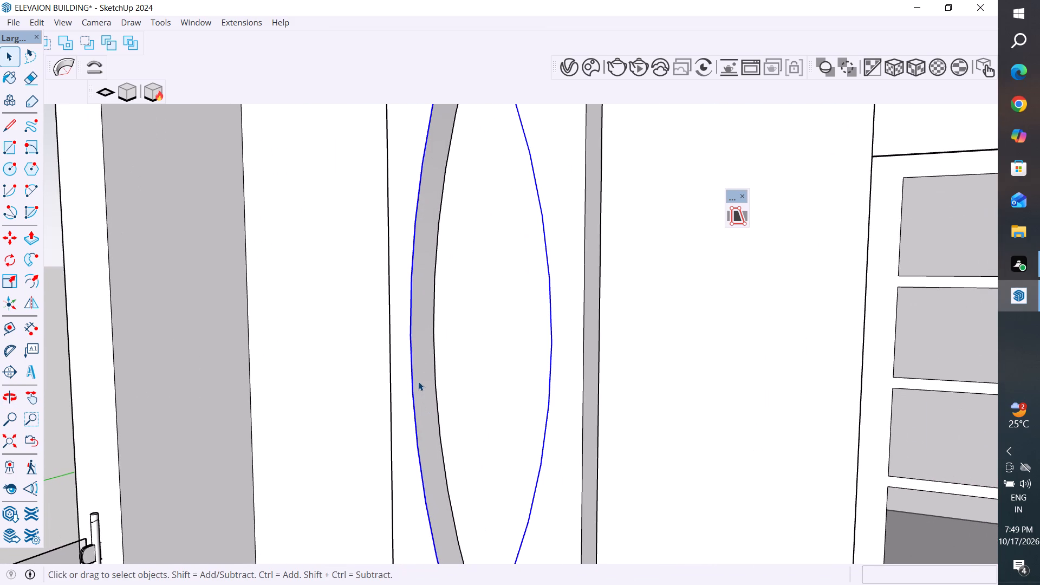
pyautogui.press(',')
pyautogui.press('m')
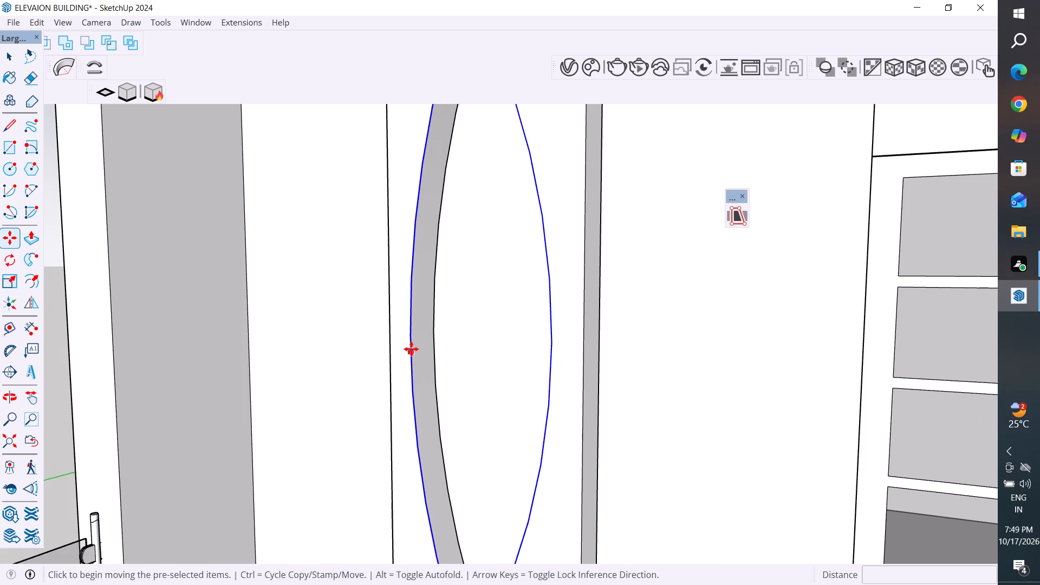
pyautogui.click(411, 348)
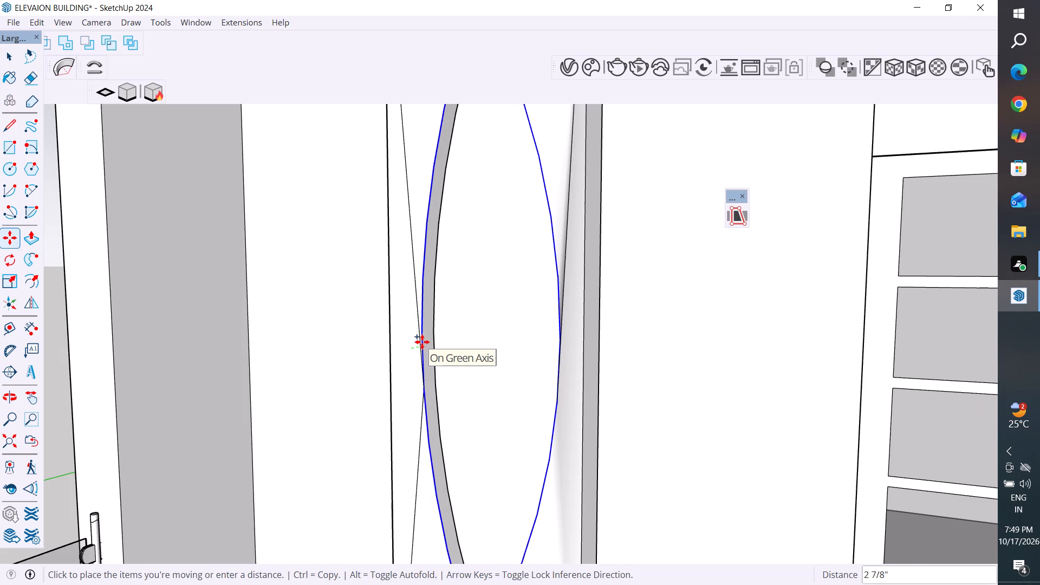
pyautogui.scroll(4, 422, 342)
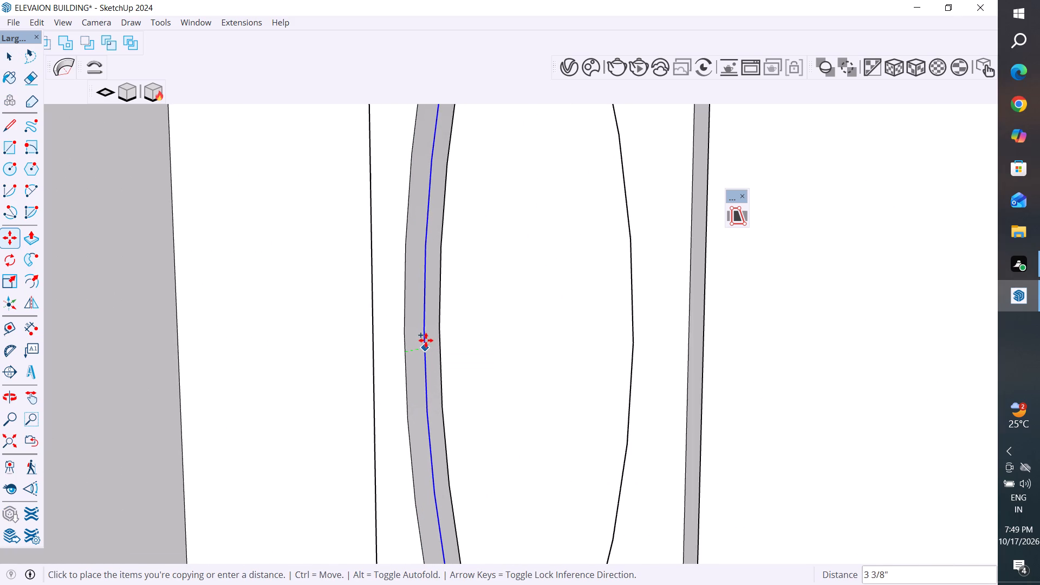
pyautogui.click(428, 340)
pyautogui.scroll(-2, 426, 418)
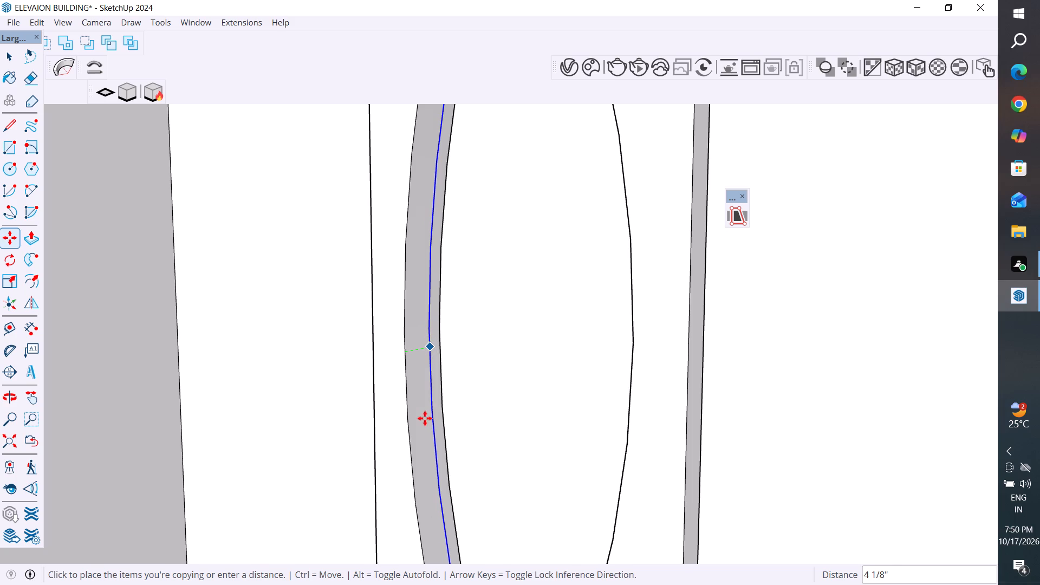
pyautogui.scroll(-3, 425, 418)
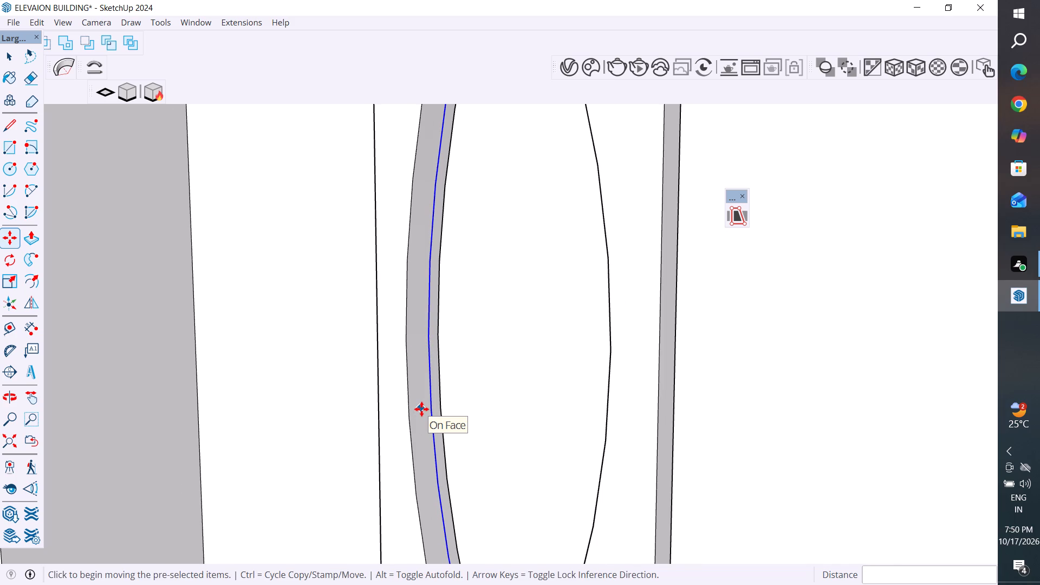
pyautogui.scroll(-6, 380, 388)
pyautogui.click(10, 57)
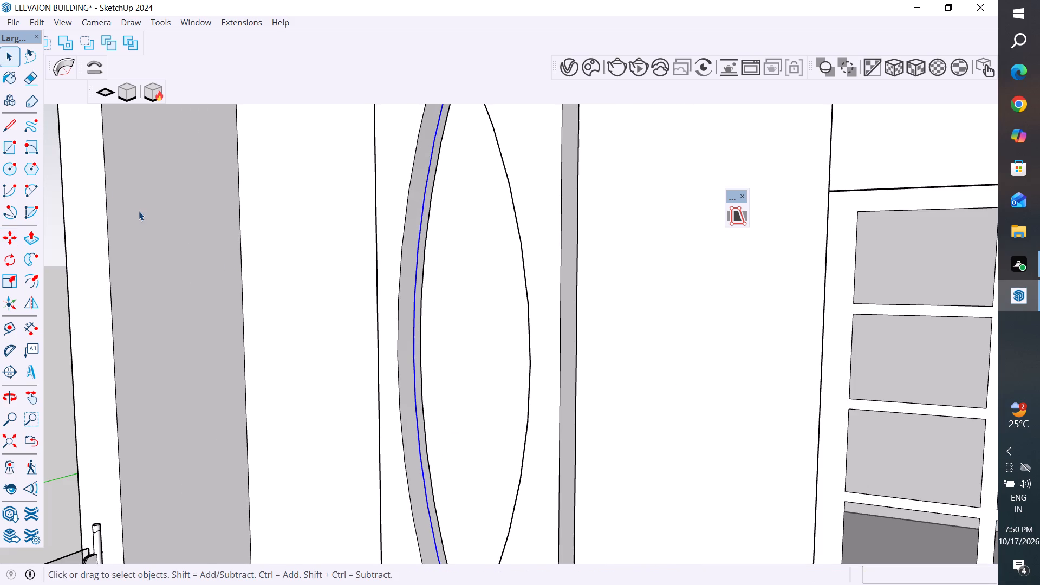
pyautogui.click(139, 211)
# Select both front curved edges of the ground-floor lens recess and copy them about 2 7/16" along the red axis.
pyautogui.scroll(-12, 252, 253)
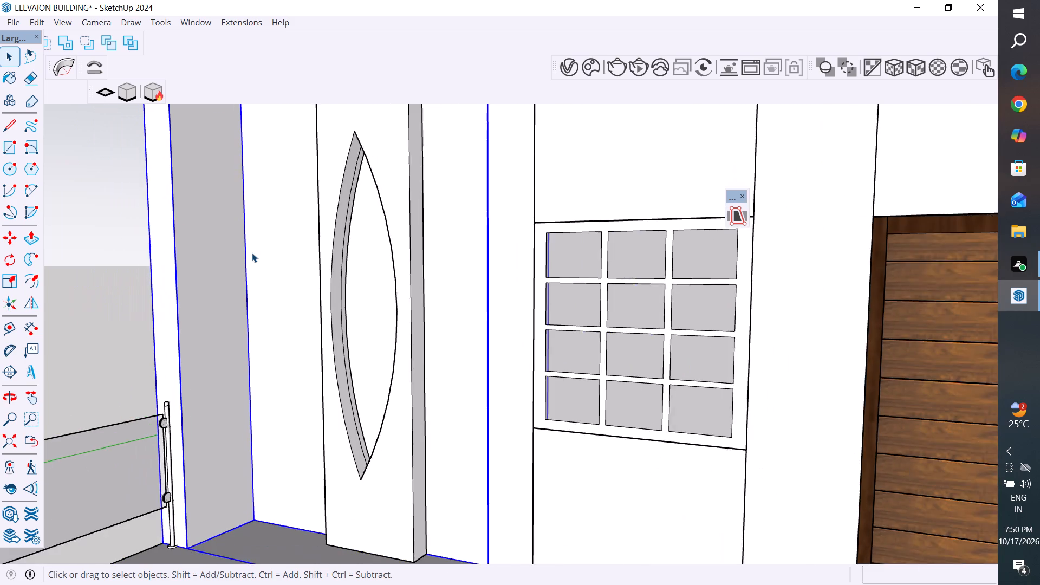
pyautogui.moveTo(265, 252); pyautogui.dragTo(302, 248, button='middle')
pyautogui.scroll(-5, 311, 214)
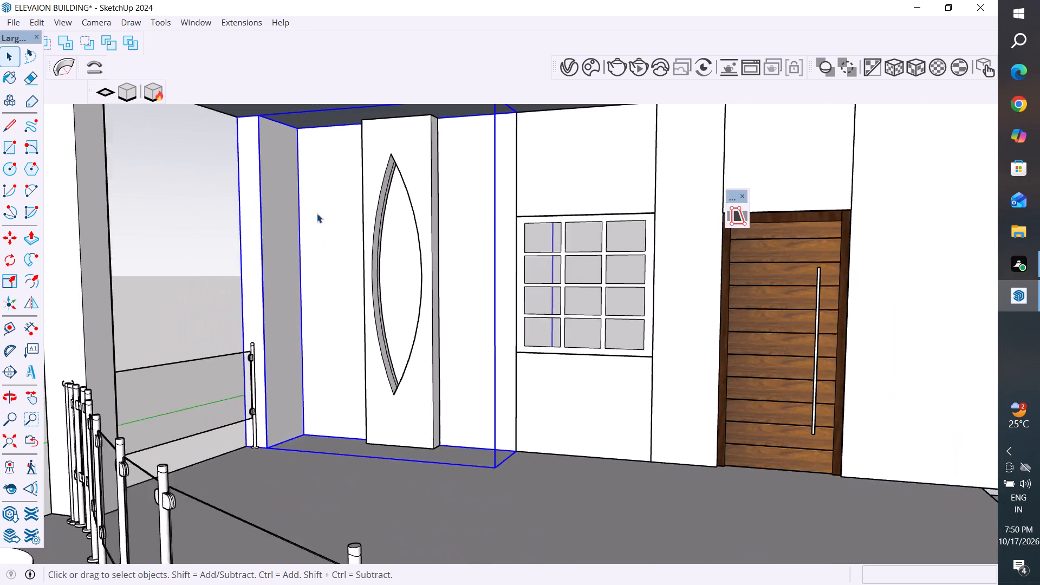
pyautogui.moveTo(345, 241); pyautogui.dragTo(499, 263, button='middle')
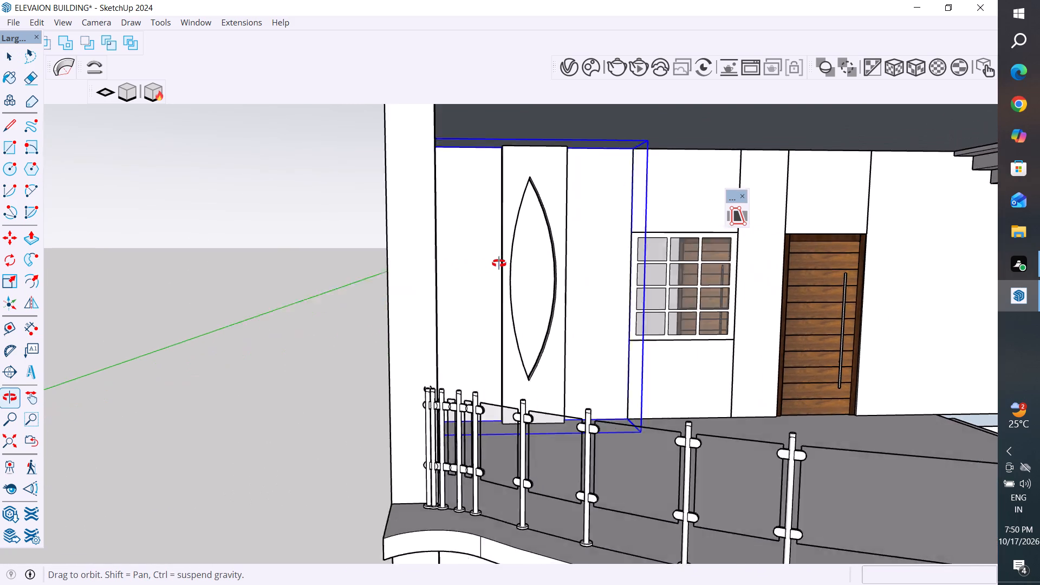
pyautogui.moveTo(499, 263); pyautogui.dragTo(514, 263, button='middle')
pyautogui.scroll(-6, 597, 272)
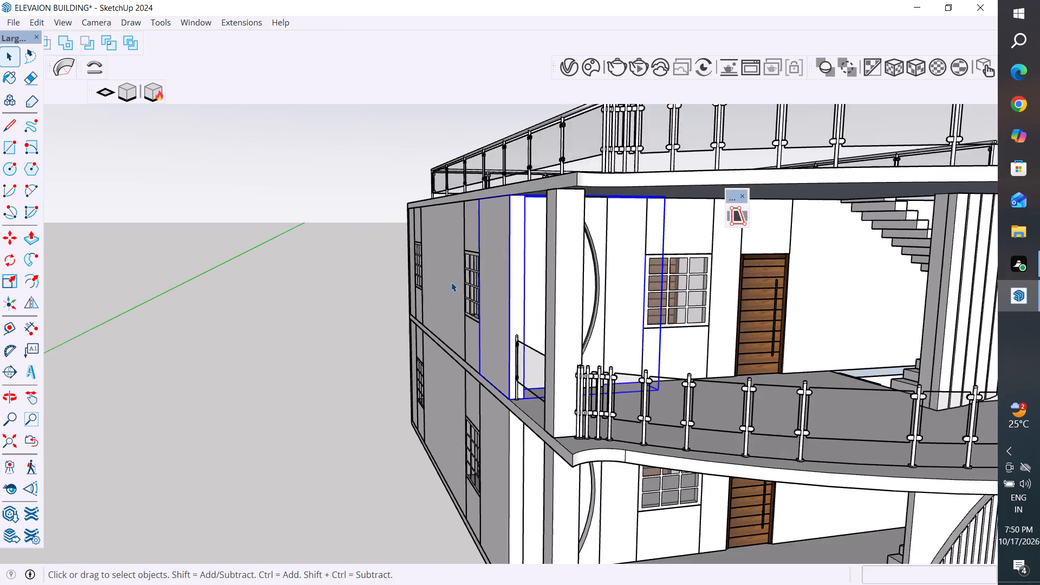
pyautogui.scroll(-1, 451, 282)
pyautogui.scroll(10, 590, 472)
pyautogui.moveTo(568, 439); pyautogui.dragTo(528, 414, button='middle')
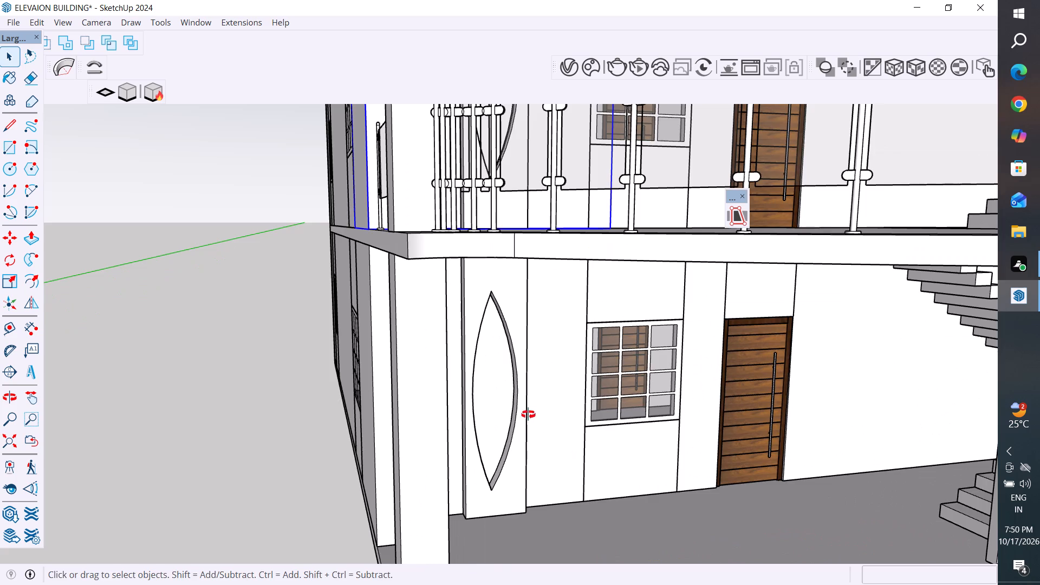
pyautogui.moveTo(528, 414); pyautogui.dragTo(451, 398, button='middle')
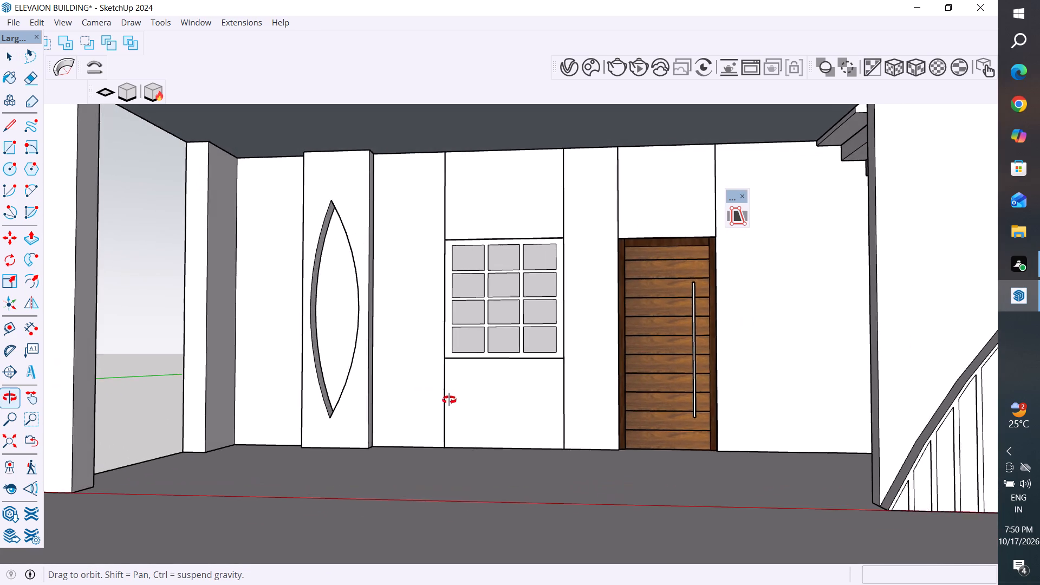
pyautogui.scroll(5, 343, 314)
pyautogui.scroll(5, 288, 316)
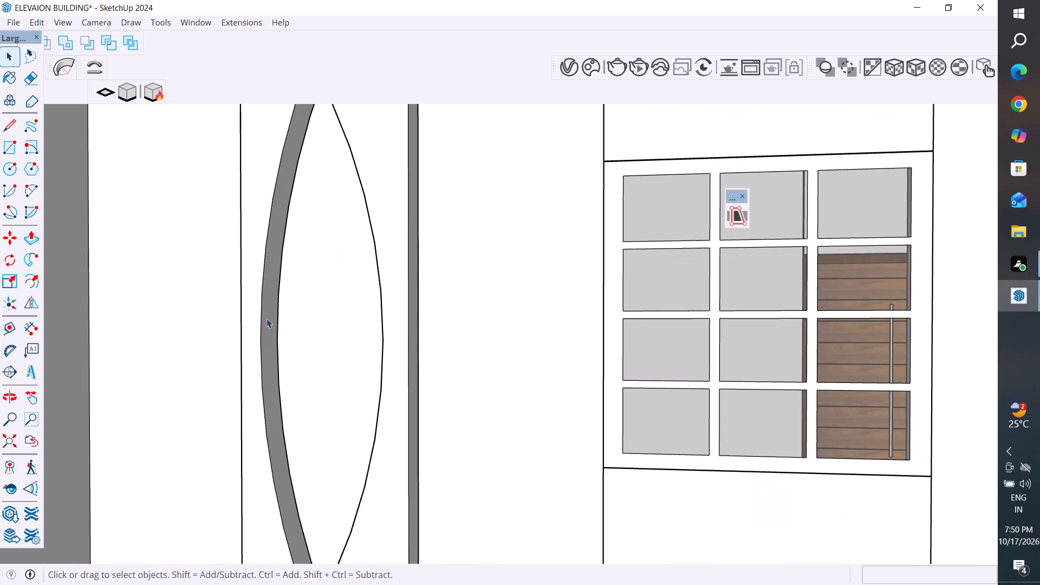
pyautogui.click(262, 318)
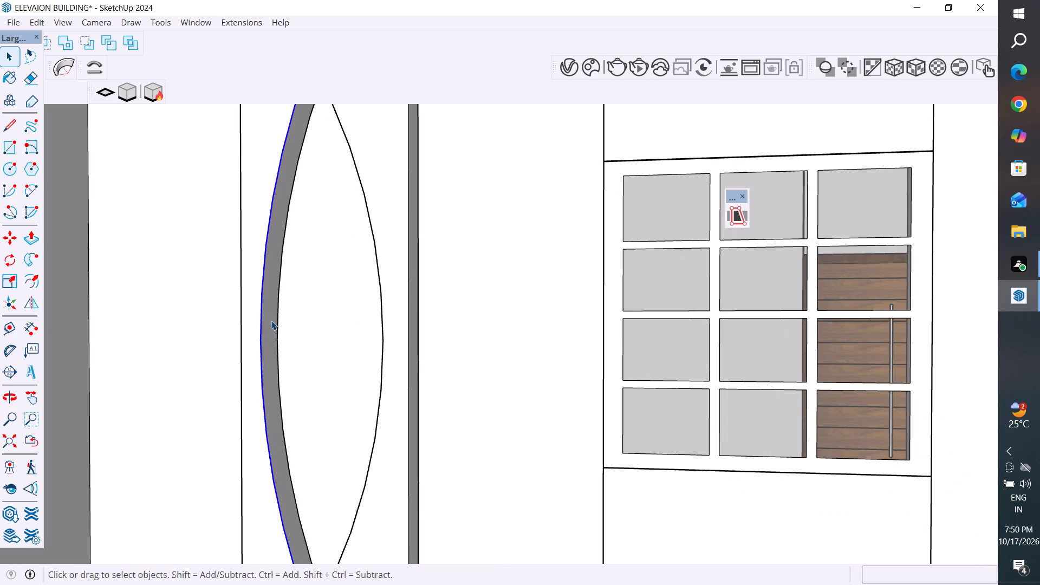
pyautogui.keyDown('ctrl'); pyautogui.click(383, 343); pyautogui.keyUp('ctrl')
pyautogui.scroll(-3, 493, 284)
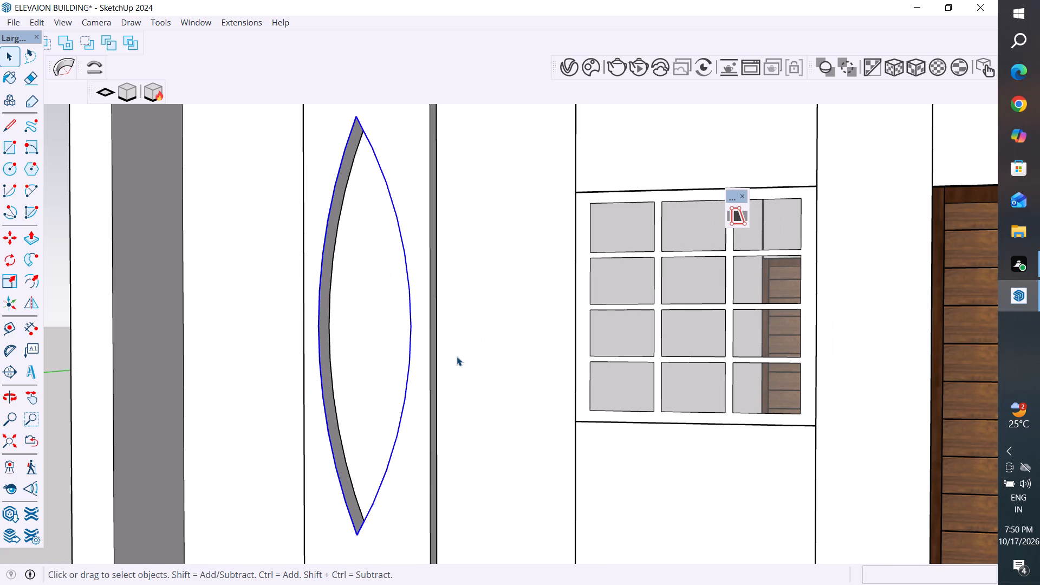
pyautogui.press('m')
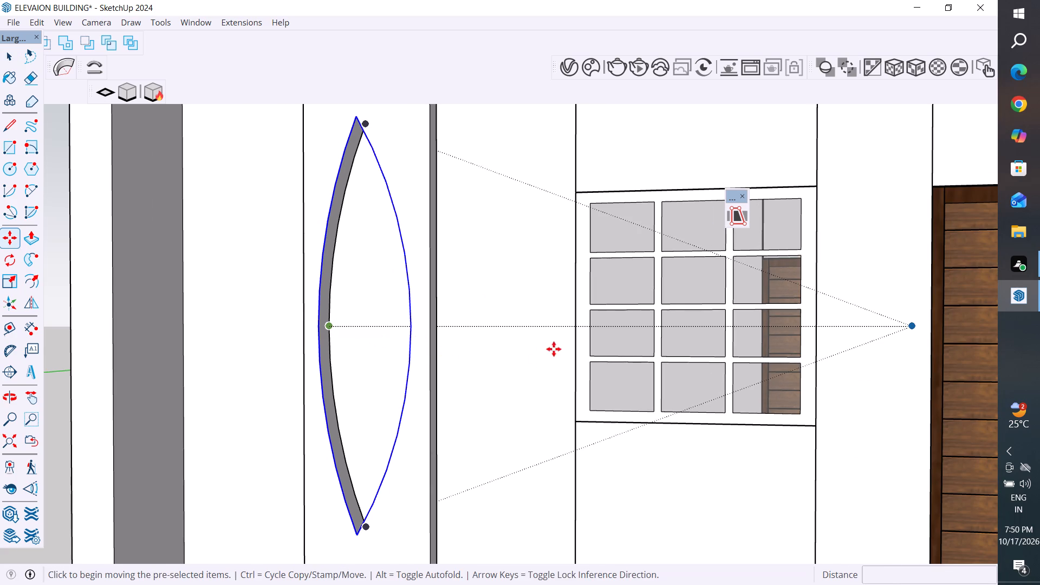
pyautogui.moveTo(542, 359); pyautogui.dragTo(493, 346, button='middle')
pyautogui.scroll(2, 284, 327)
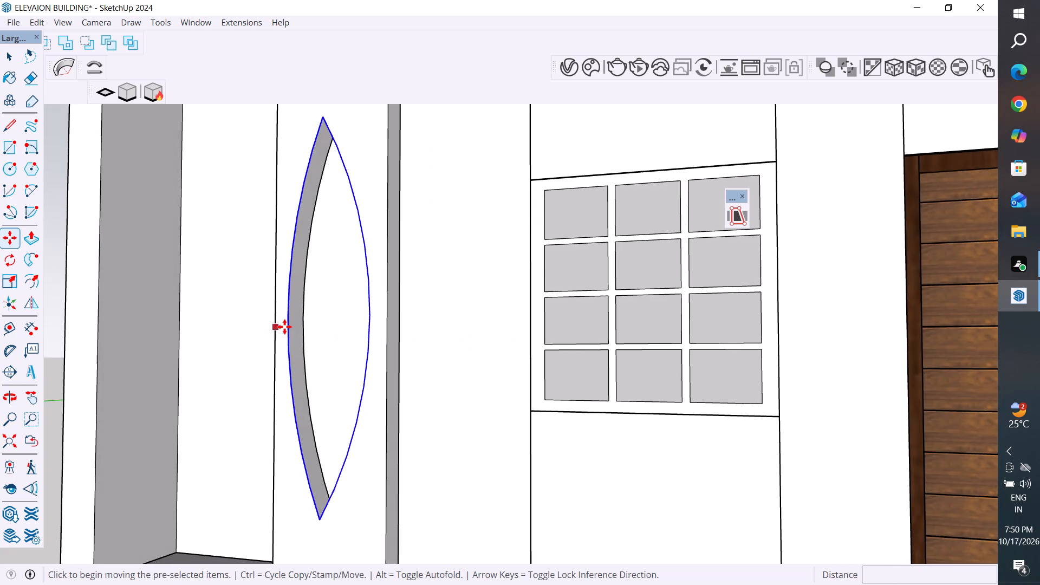
pyautogui.scroll(6, 284, 327)
pyautogui.click(290, 326)
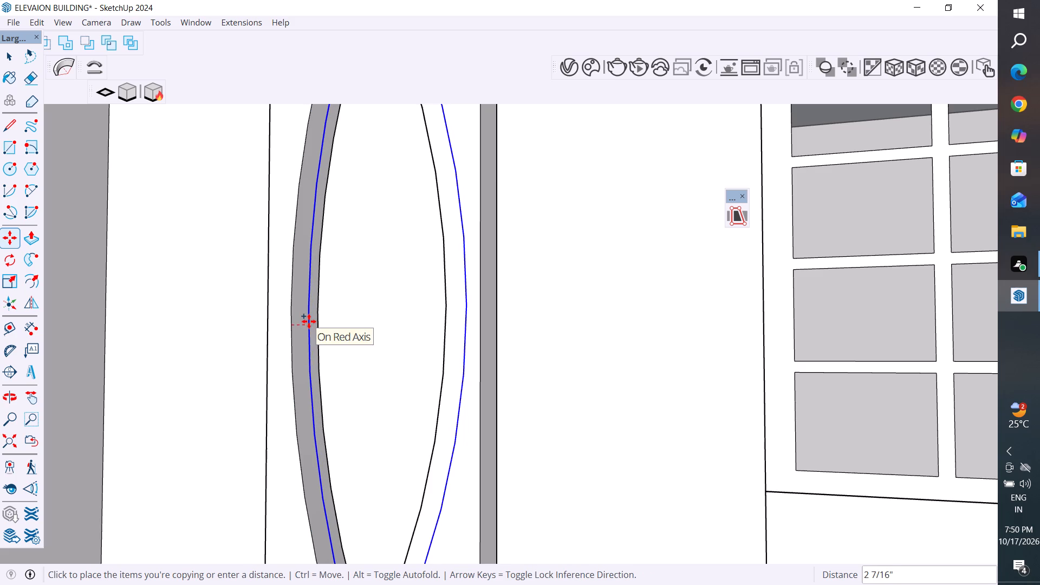
pyautogui.click(309, 321)
pyautogui.scroll(-8, 558, 376)
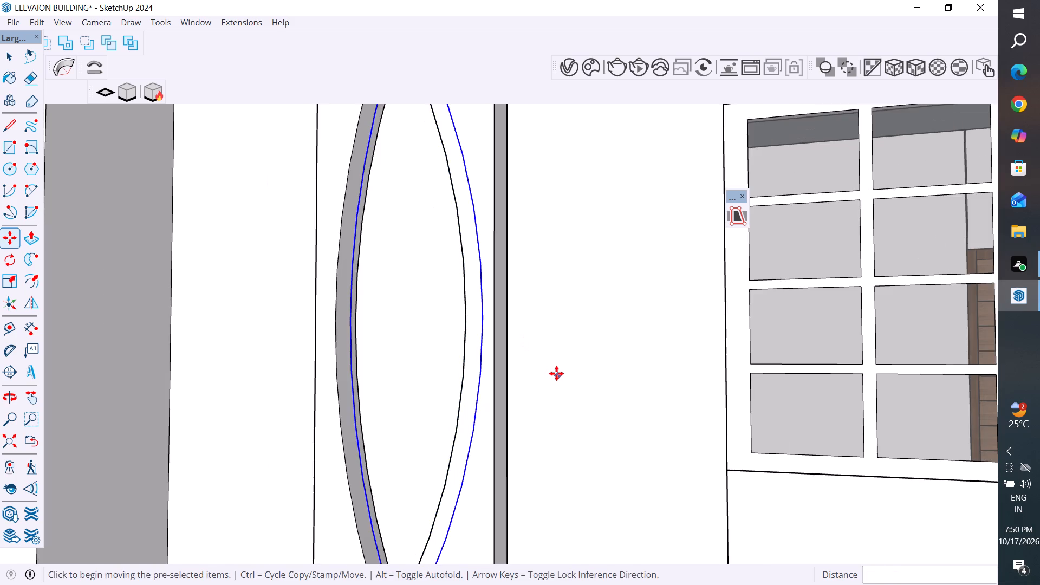
pyautogui.scroll(-3, 556, 373)
pyautogui.click(16, 62)
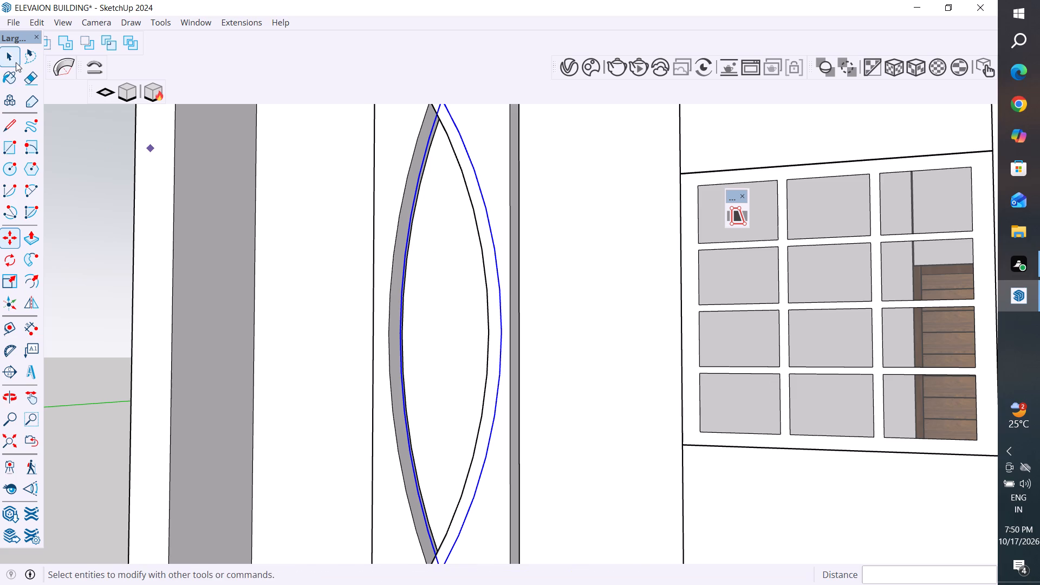
pyautogui.click(86, 253)
# Examine the ground-floor lens recess and its copied curved edges from several angles, including from below the balcony slab.
pyautogui.scroll(-5, 376, 324)
pyautogui.moveTo(387, 325); pyautogui.dragTo(440, 325, button='middle')
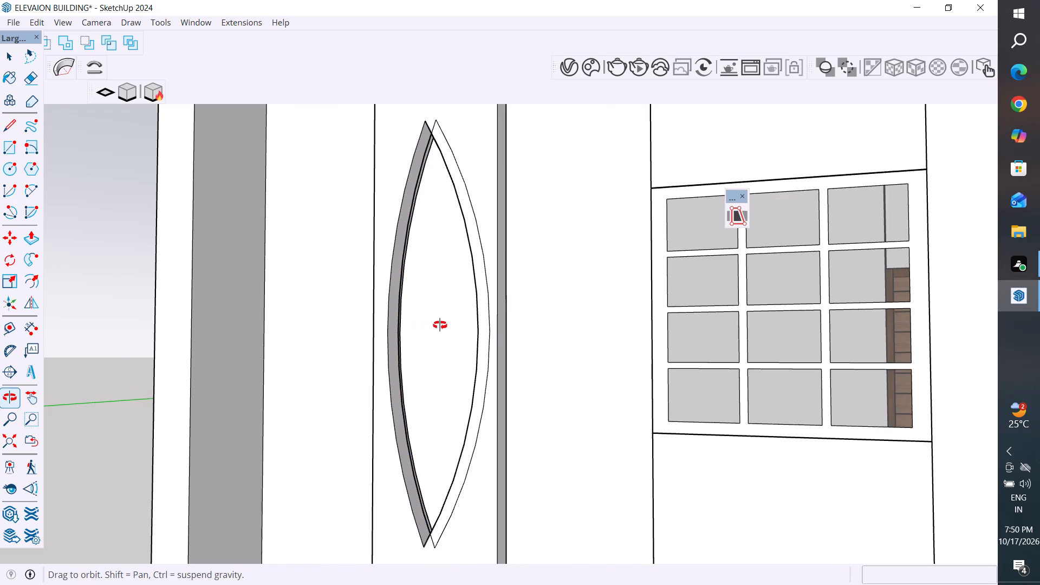
pyautogui.moveTo(440, 325); pyautogui.dragTo(468, 327, button='middle')
pyautogui.scroll(-3, 442, 330)
pyautogui.moveTo(548, 333); pyautogui.dragTo(601, 347, button='middle')
pyautogui.scroll(6, 718, 340)
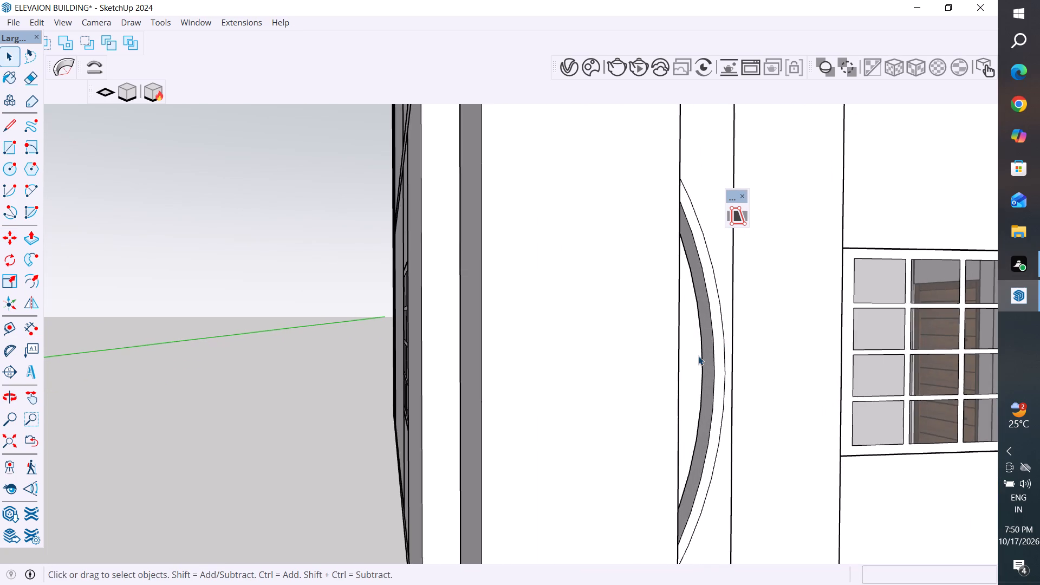
pyautogui.scroll(2, 698, 356)
pyautogui.moveTo(710, 359); pyautogui.dragTo(601, 361, button='middle')
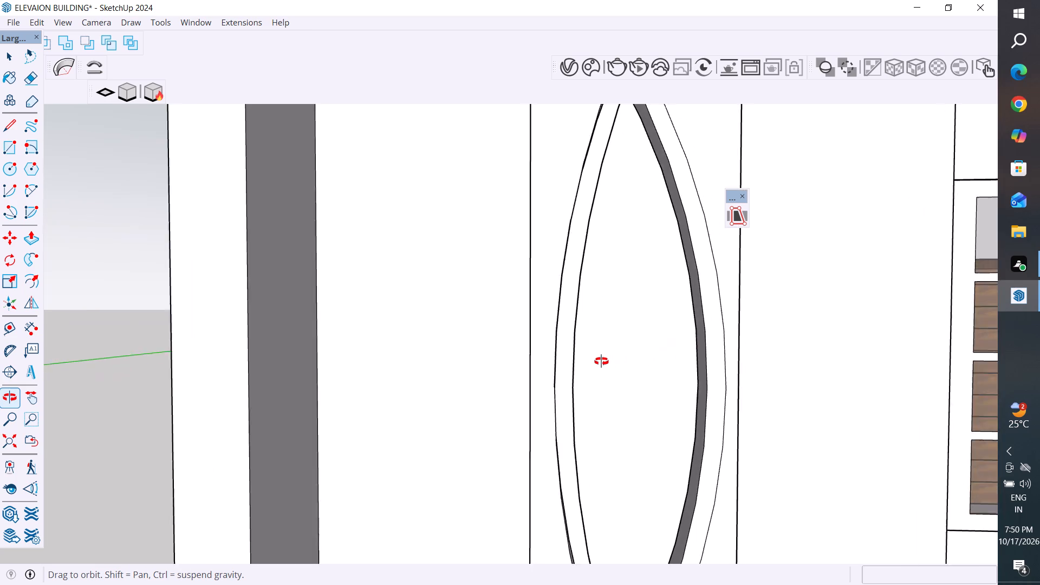
pyautogui.moveTo(601, 361); pyautogui.dragTo(574, 407, button='middle')
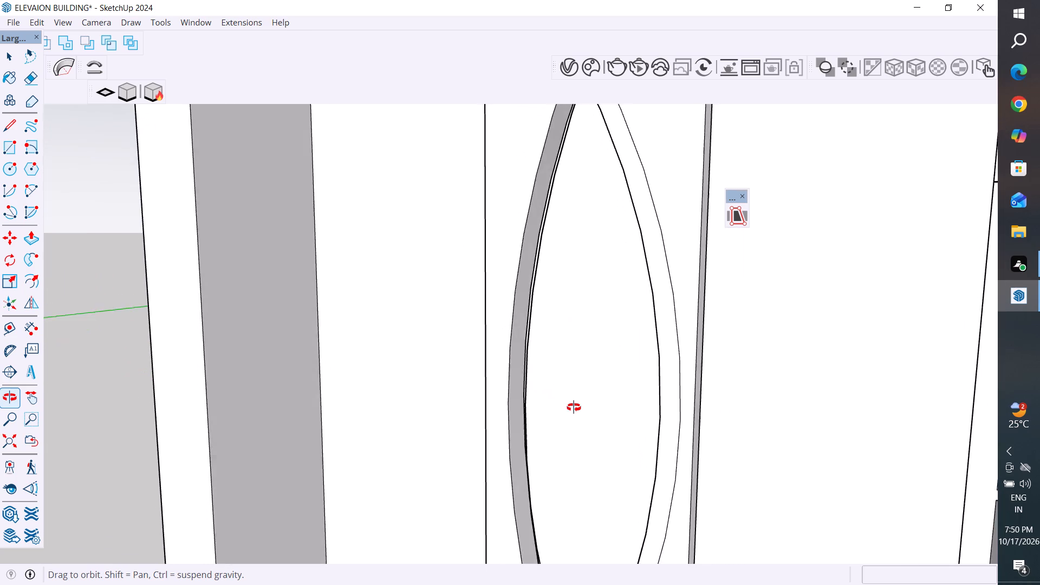
pyautogui.moveTo(574, 407); pyautogui.dragTo(600, 425, button='middle')
pyautogui.scroll(-5, 533, 479)
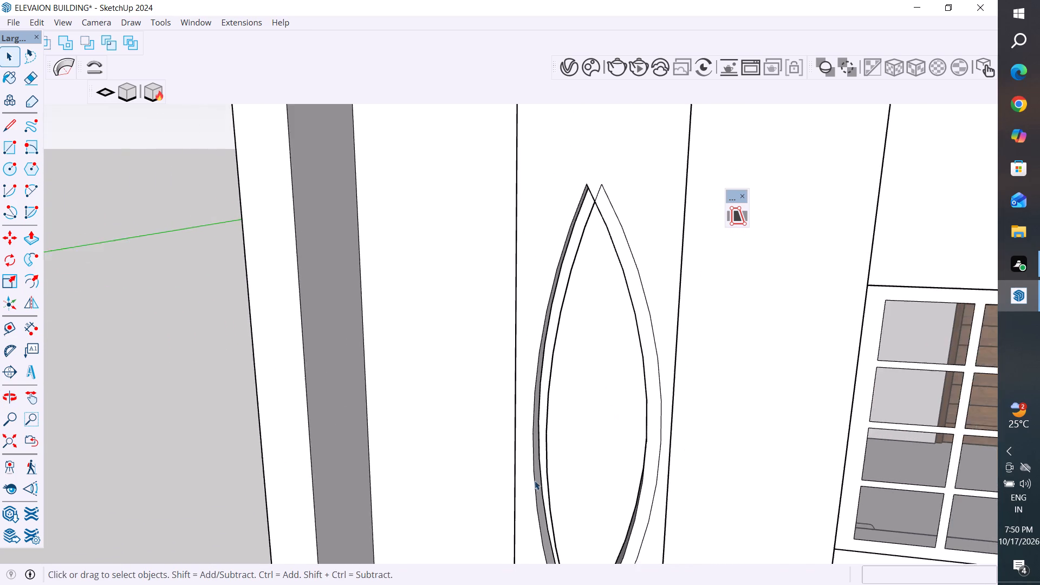
pyautogui.scroll(-4, 556, 446)
pyautogui.scroll(-9, 60, 479)
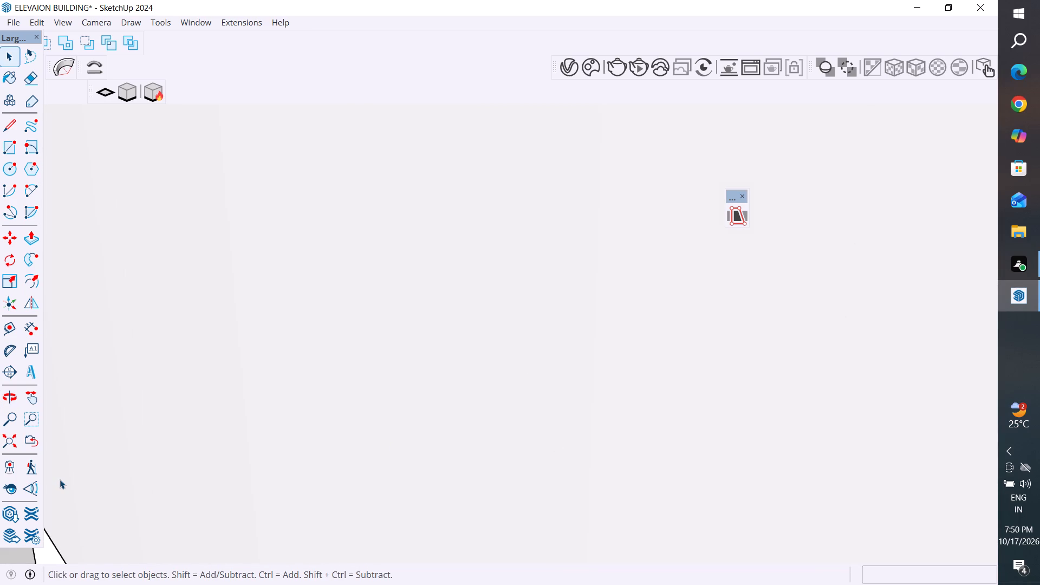
pyautogui.scroll(-17, 60, 479)
pyautogui.moveTo(242, 417); pyautogui.dragTo(298, 278, button='middle')
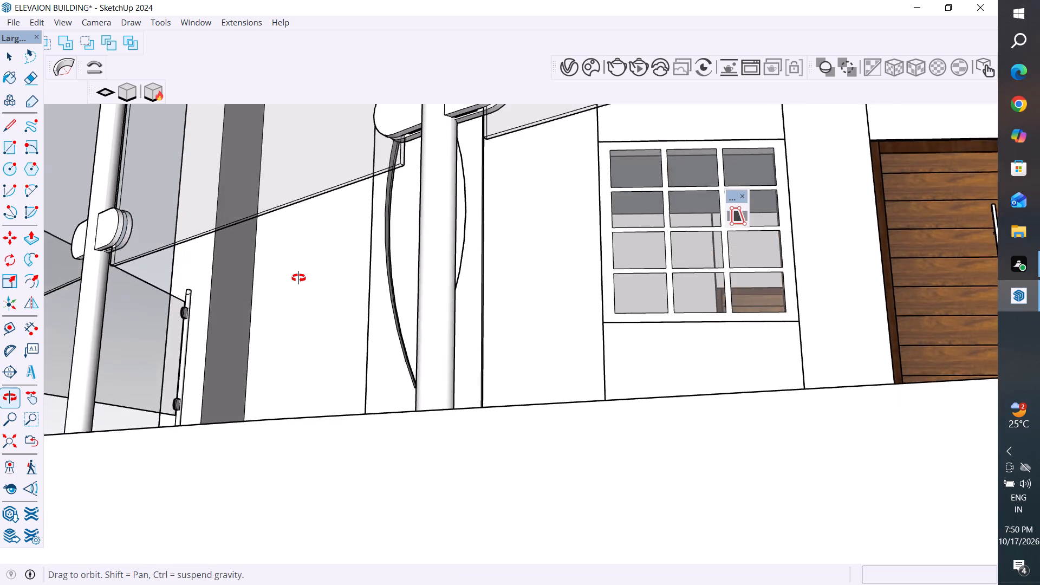
pyautogui.moveTo(298, 278); pyautogui.dragTo(261, 297, button='middle')
pyautogui.scroll(-6, 333, 331)
pyautogui.scroll(-6, 473, 249)
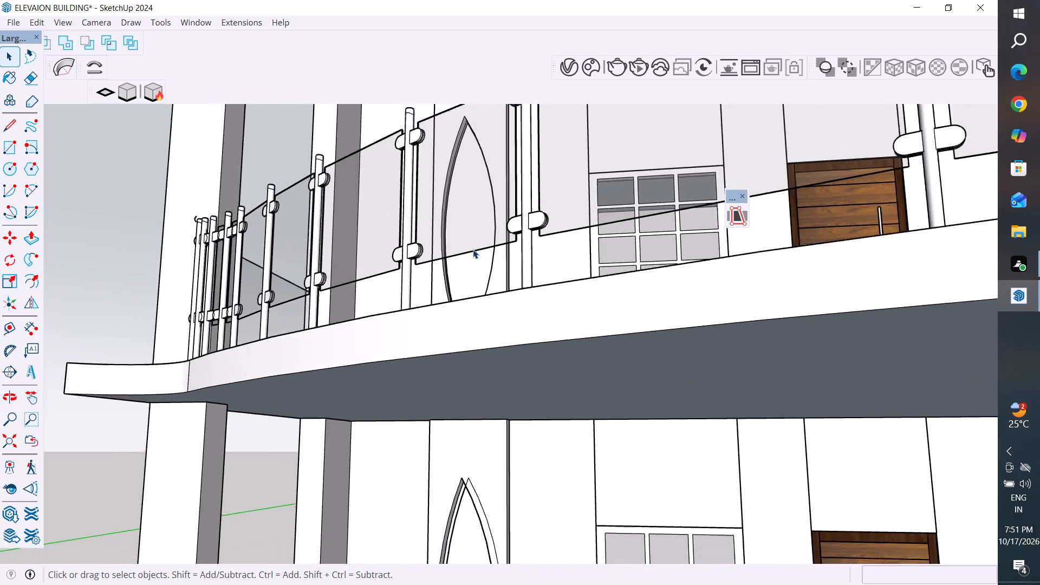
# Delete the sideways curved edge copies around the ground-floor lens recess, including the short leftover segment at its lower tip.
pyautogui.scroll(10, 469, 461)
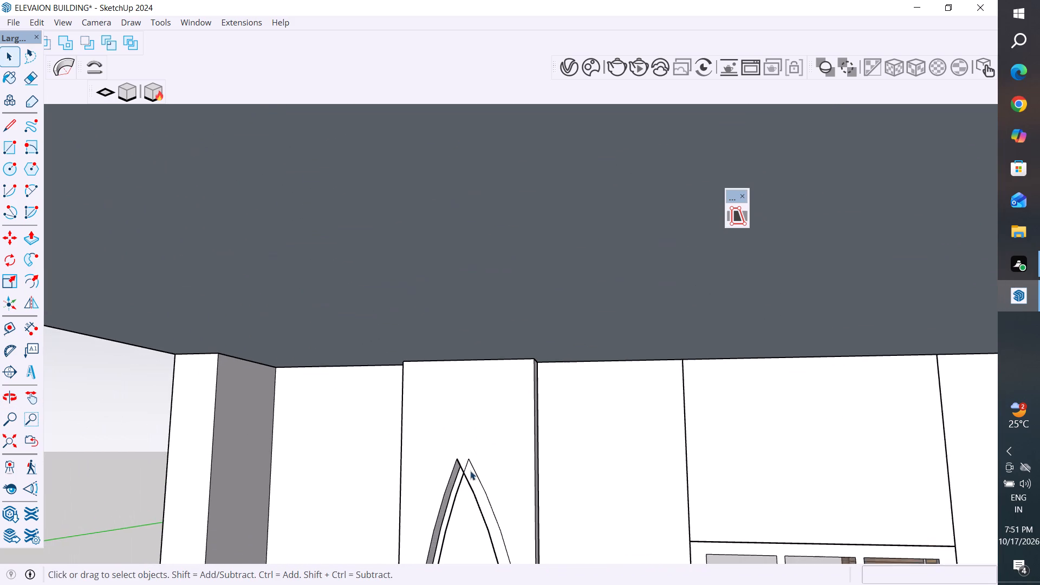
pyautogui.click(477, 474)
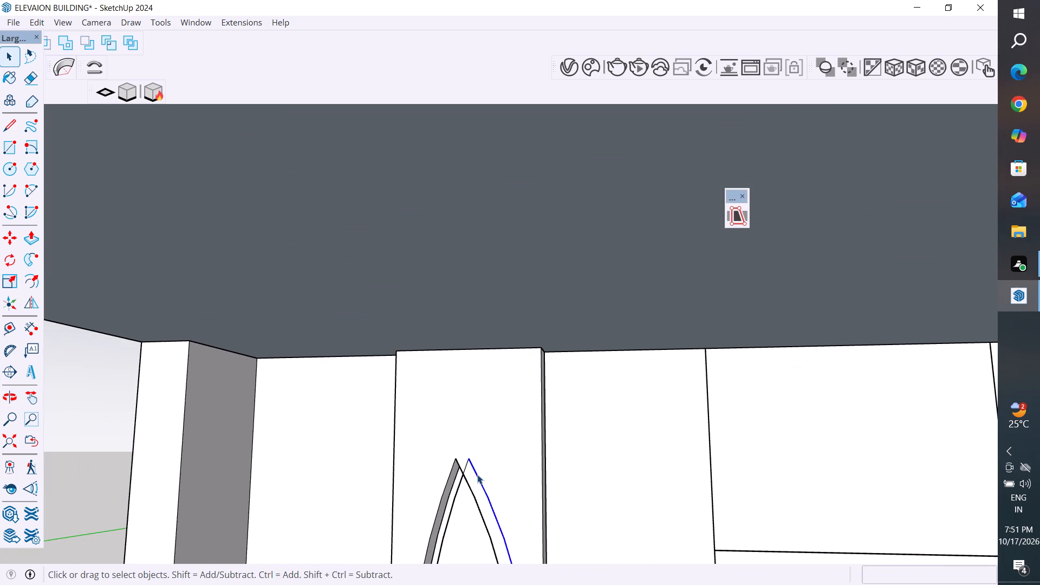
pyautogui.press('Delete')
pyautogui.click(467, 467)
pyautogui.press('Delete')
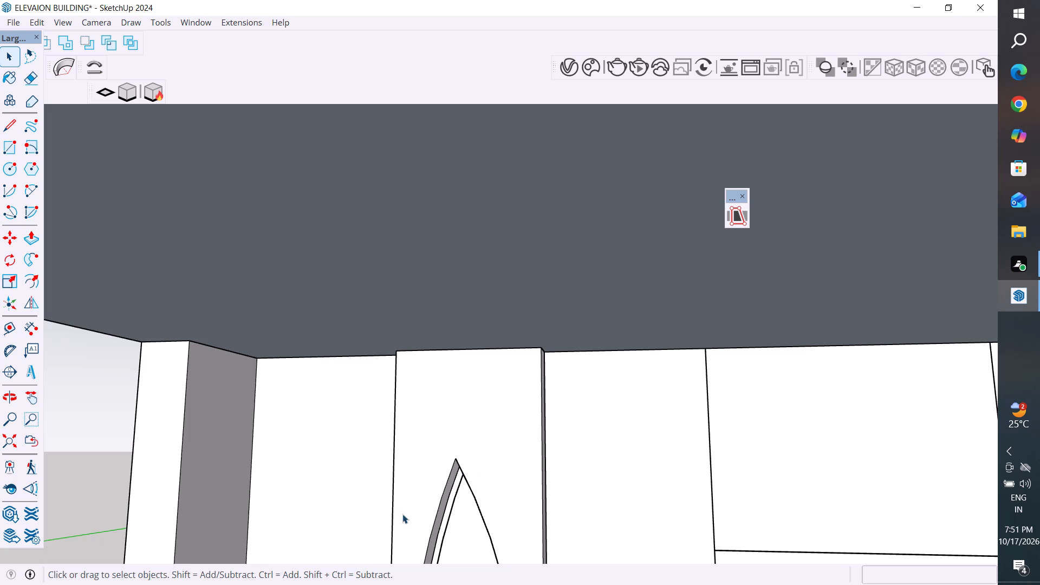
pyautogui.click(456, 504)
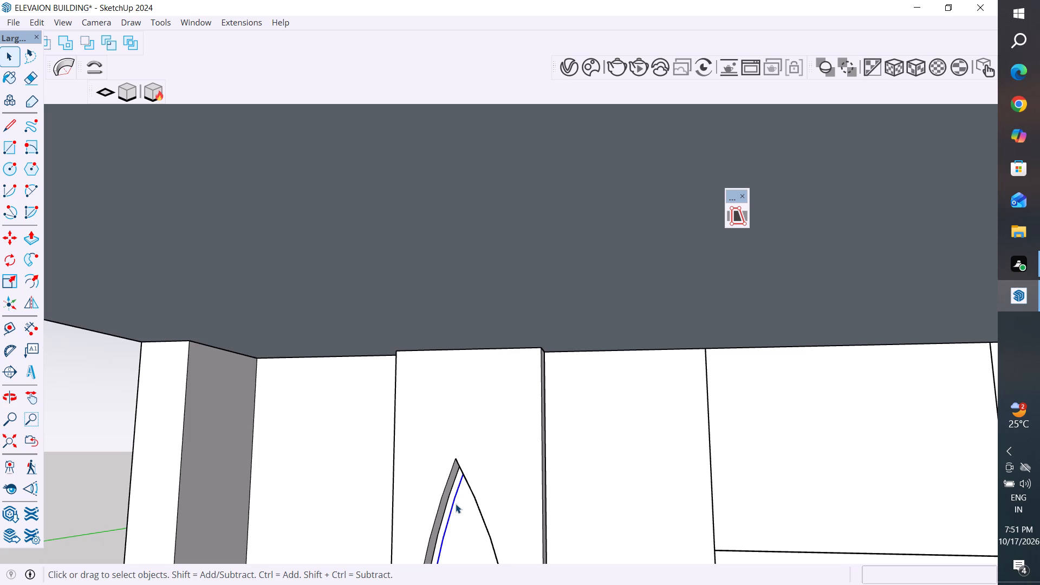
pyautogui.press('Delete')
pyautogui.scroll(-5, 466, 453)
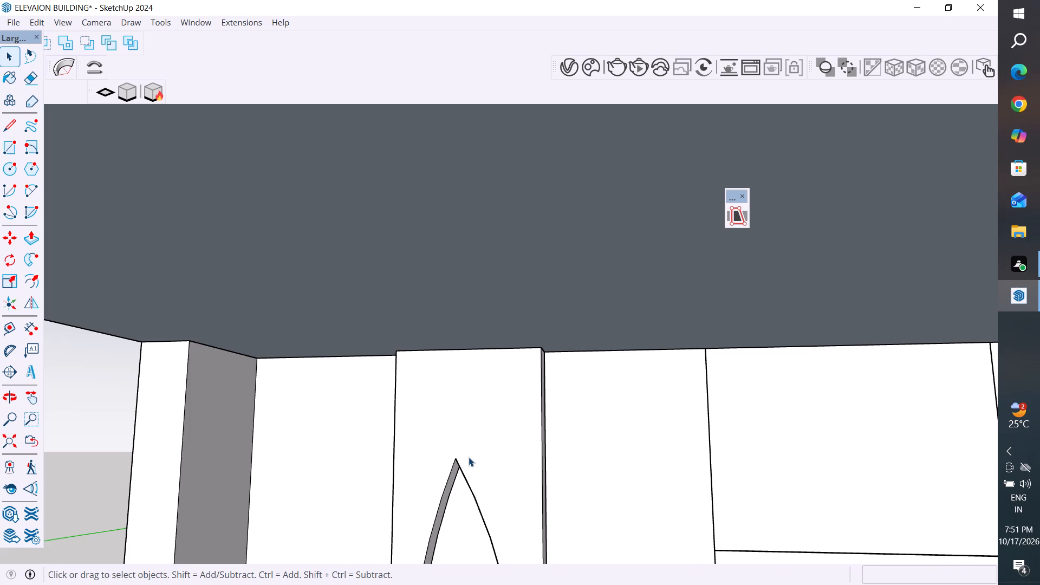
pyautogui.scroll(-5, 469, 457)
pyautogui.scroll(-11, 483, 381)
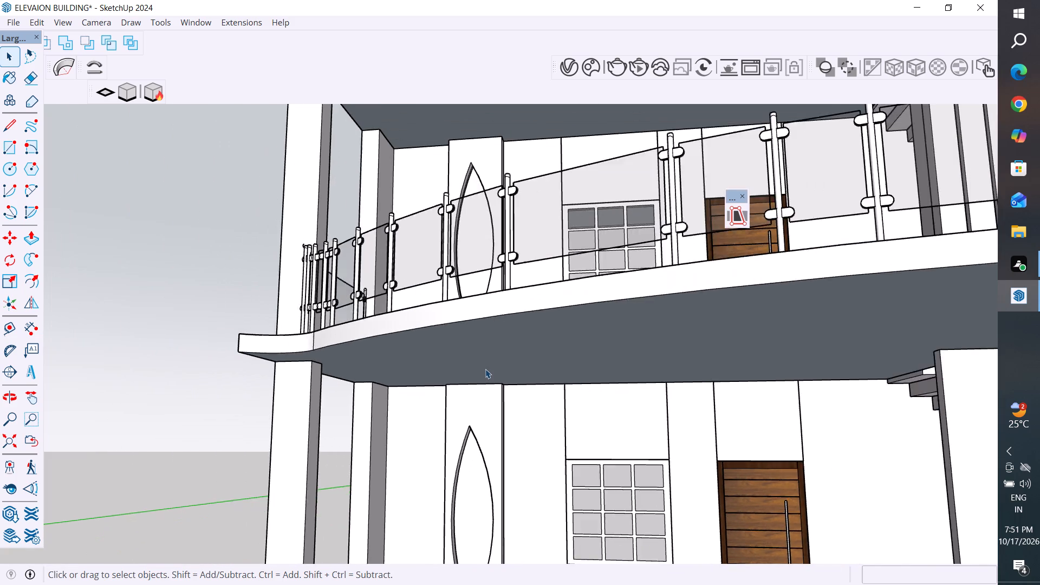
pyautogui.moveTo(493, 468); pyautogui.dragTo(494, 503, button='middle')
pyautogui.scroll(-6, 517, 401)
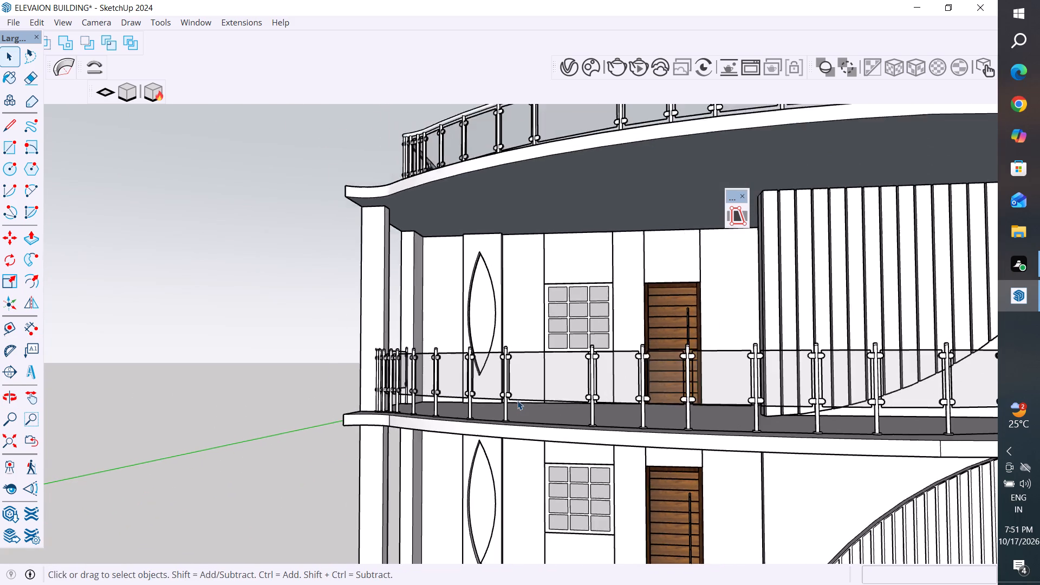
pyautogui.scroll(19, 480, 576)
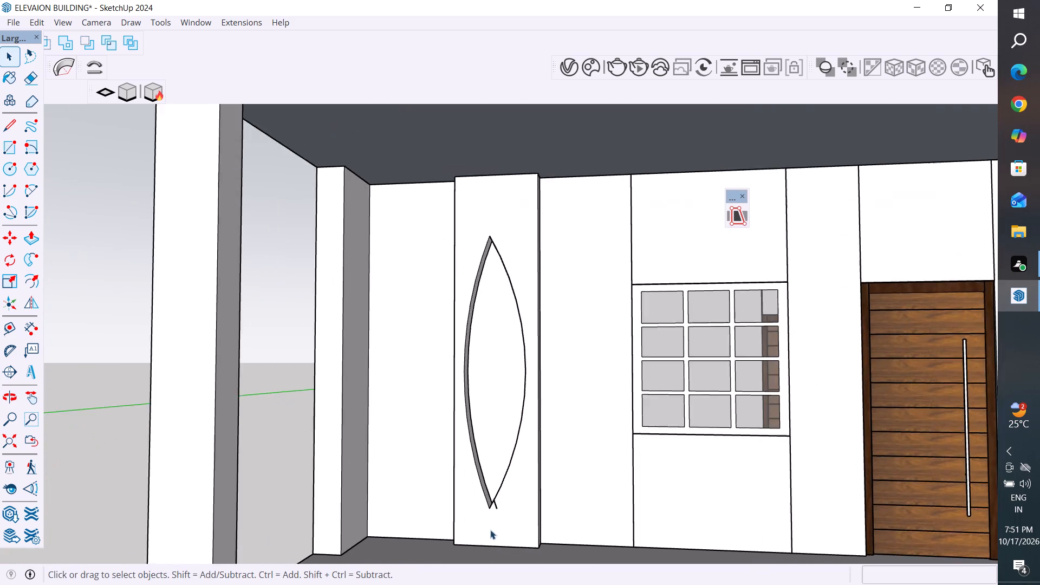
pyautogui.click(501, 497)
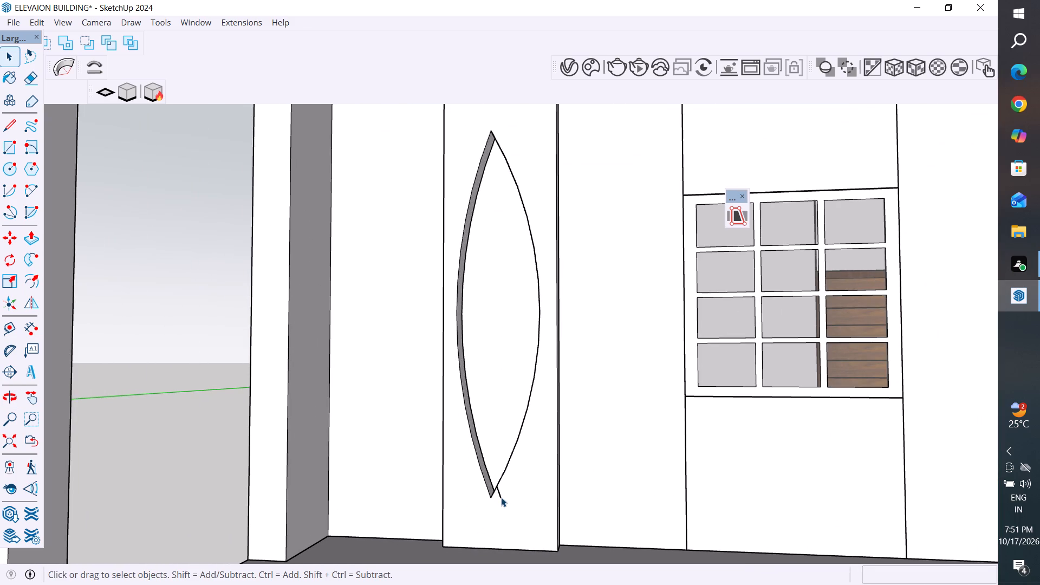
pyautogui.press('Delete')
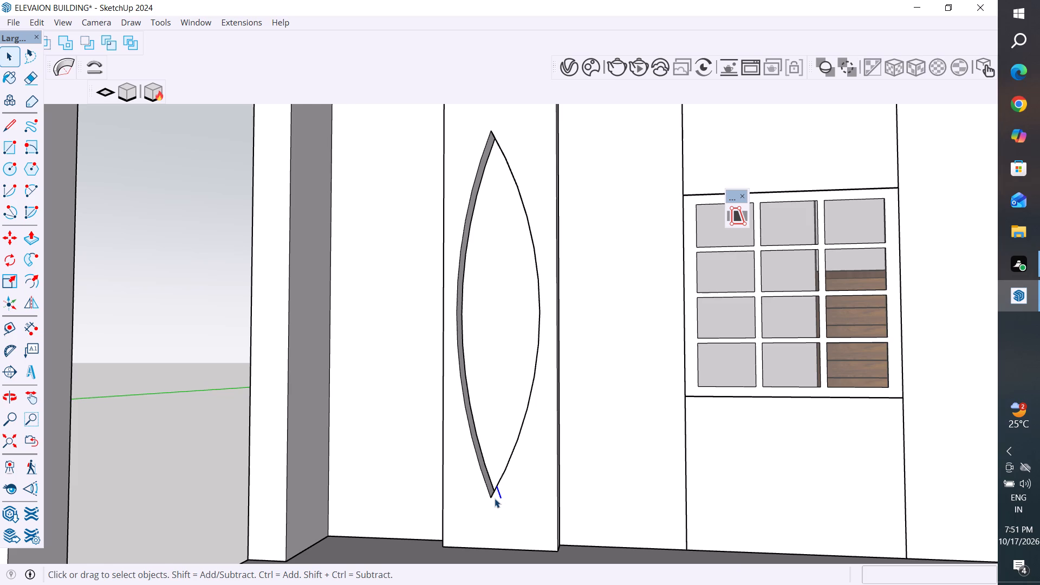
# Copy both front curved edges of the ground-floor lens recess about 4 5/16" inward along the green axis, into its depth.
pyautogui.scroll(1, 516, 372)
pyautogui.scroll(1, 516, 316)
pyautogui.moveTo(535, 311); pyautogui.dragTo(587, 310, button='middle')
pyautogui.scroll(12, 587, 310)
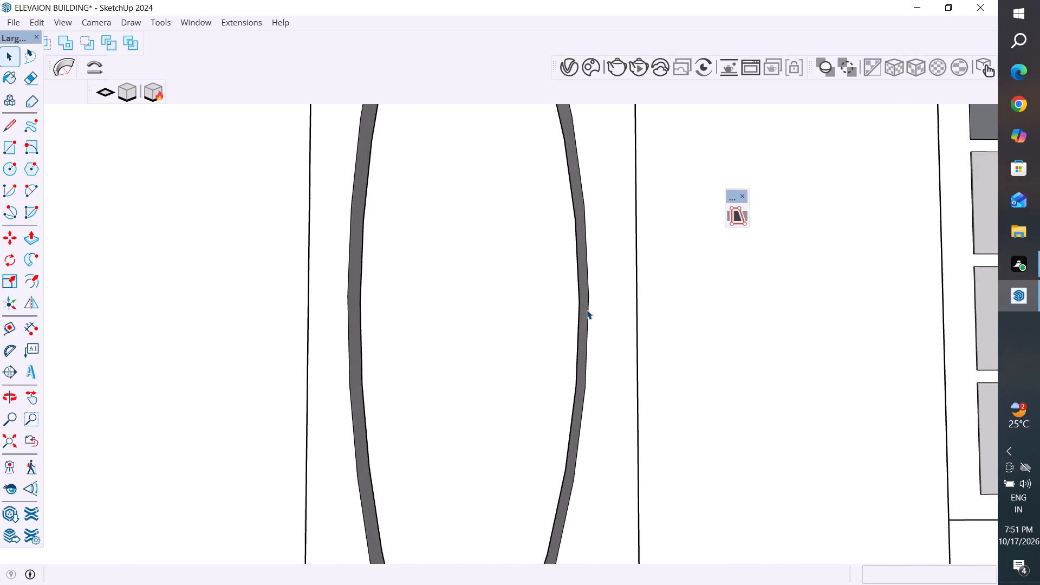
pyautogui.scroll(4, 587, 310)
pyautogui.click(590, 311)
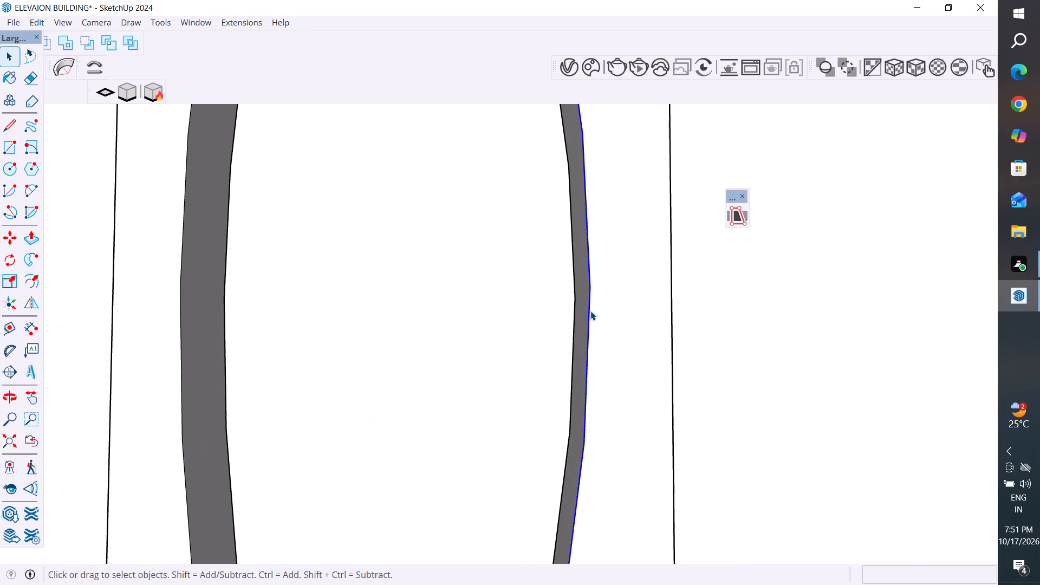
pyautogui.keyDown('ctrl'); pyautogui.click(181, 395); pyautogui.keyUp('ctrl')
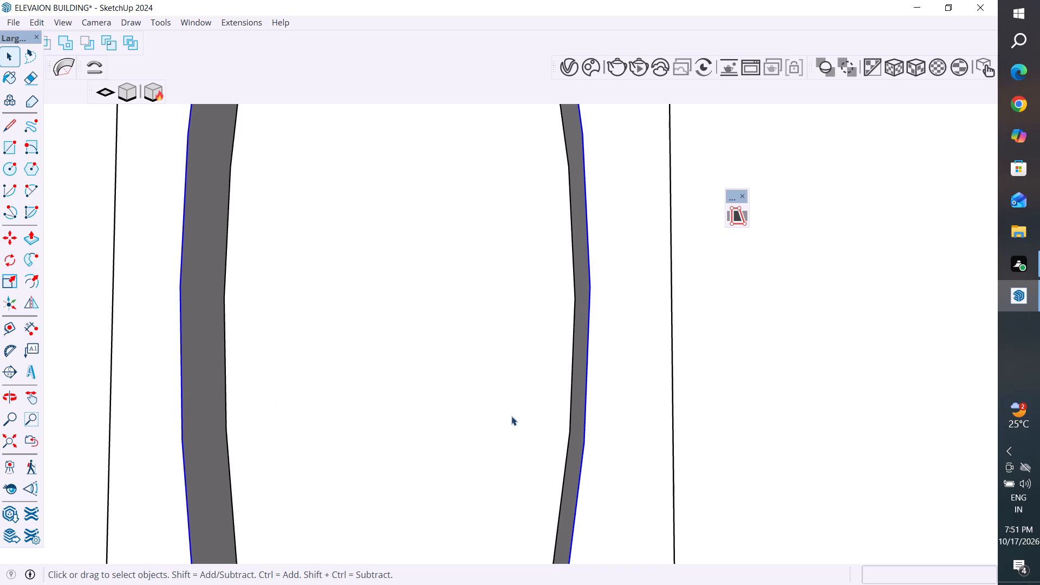
pyautogui.moveTo(504, 425); pyautogui.dragTo(399, 464, button='middle')
pyautogui.press('m')
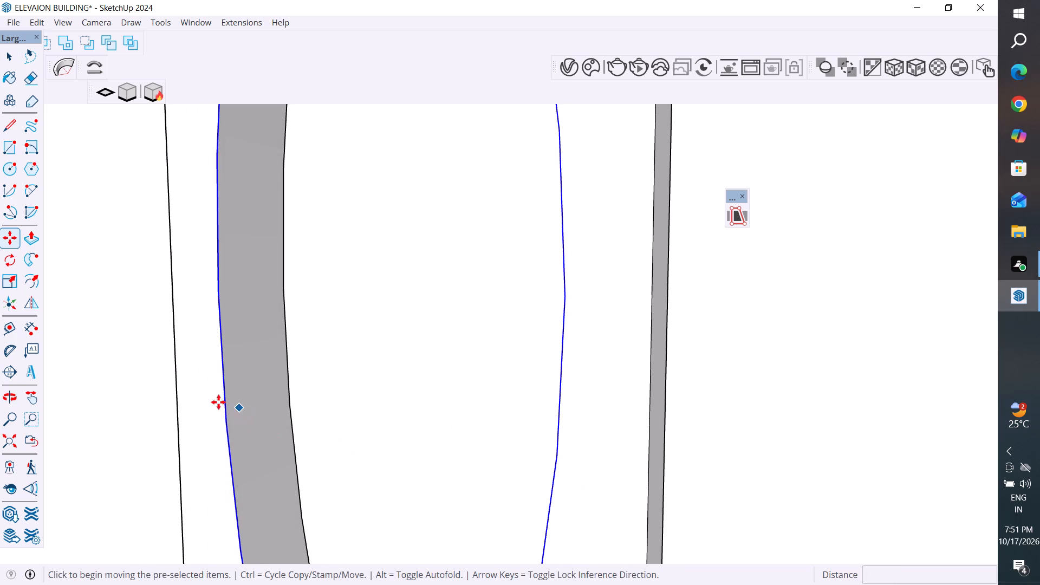
pyautogui.click(224, 402)
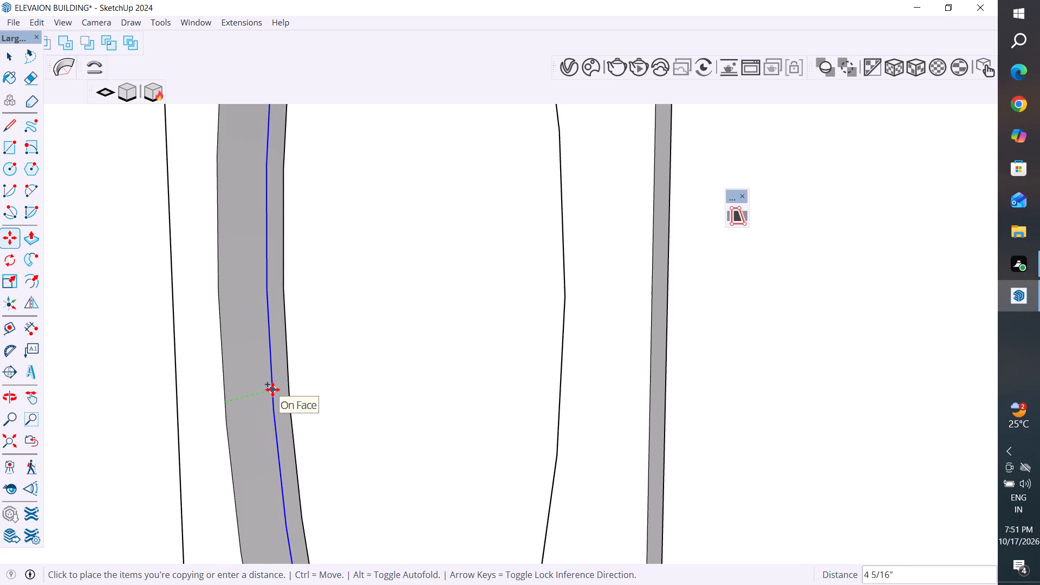
pyautogui.click(272, 389)
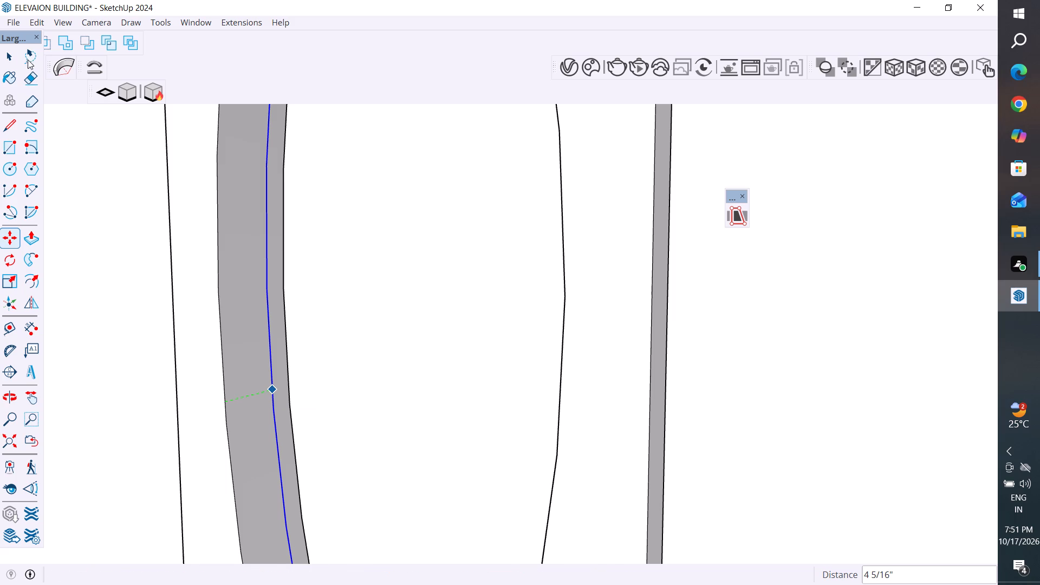
pyautogui.click(12, 57)
# Examine the whole front facade with its lens recesses, curved balconies and slatted screens from below, above and close up.
pyautogui.scroll(-14, 360, 330)
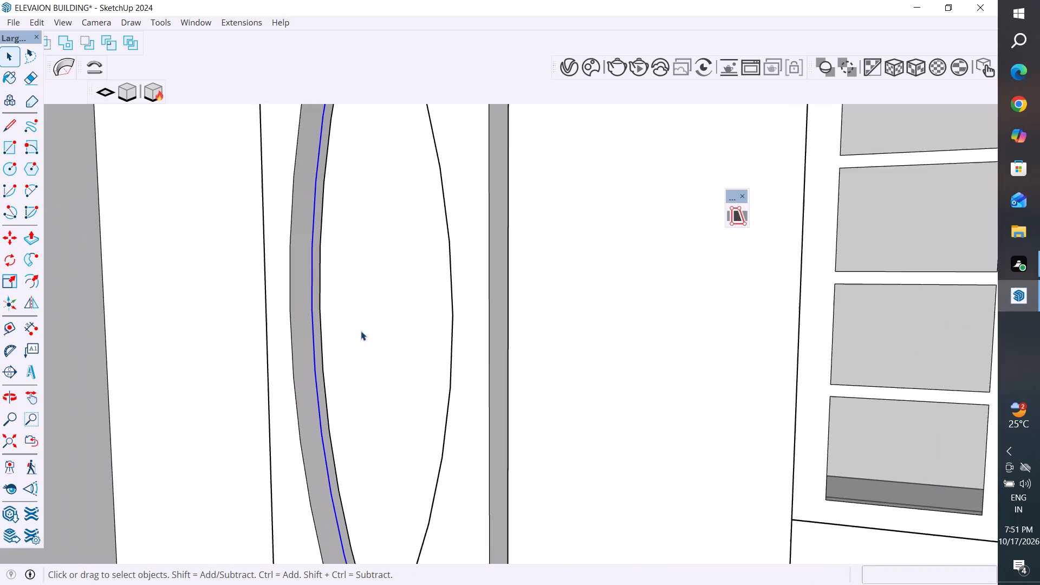
pyautogui.scroll(-14, 360, 331)
pyautogui.scroll(-11, 360, 331)
pyautogui.moveTo(360, 331); pyautogui.dragTo(439, 281, button='middle')
pyautogui.scroll(-3, 332, 402)
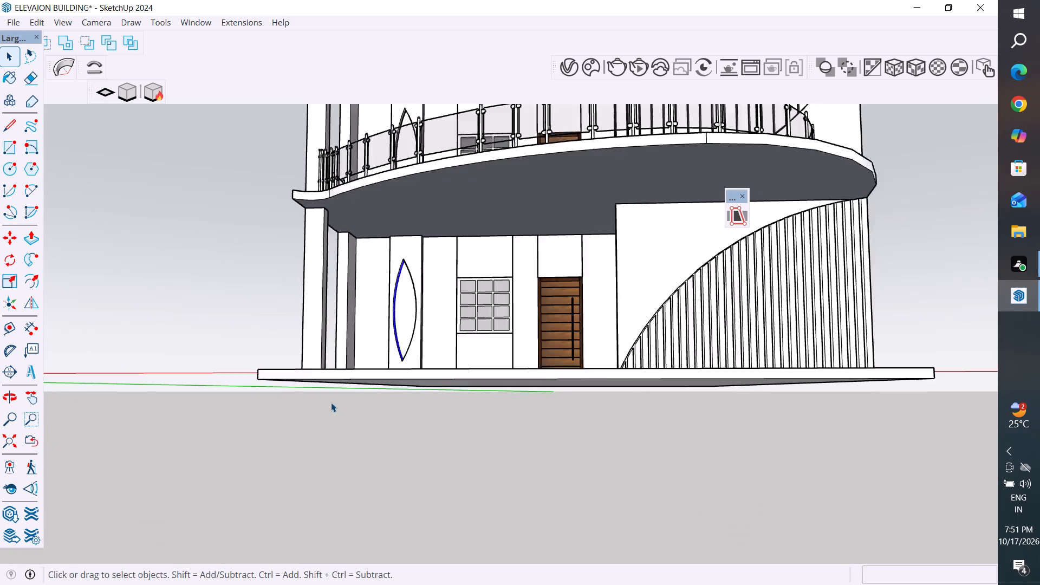
pyautogui.scroll(-3, 331, 402)
pyautogui.moveTo(504, 313); pyautogui.dragTo(486, 240, button='middle')
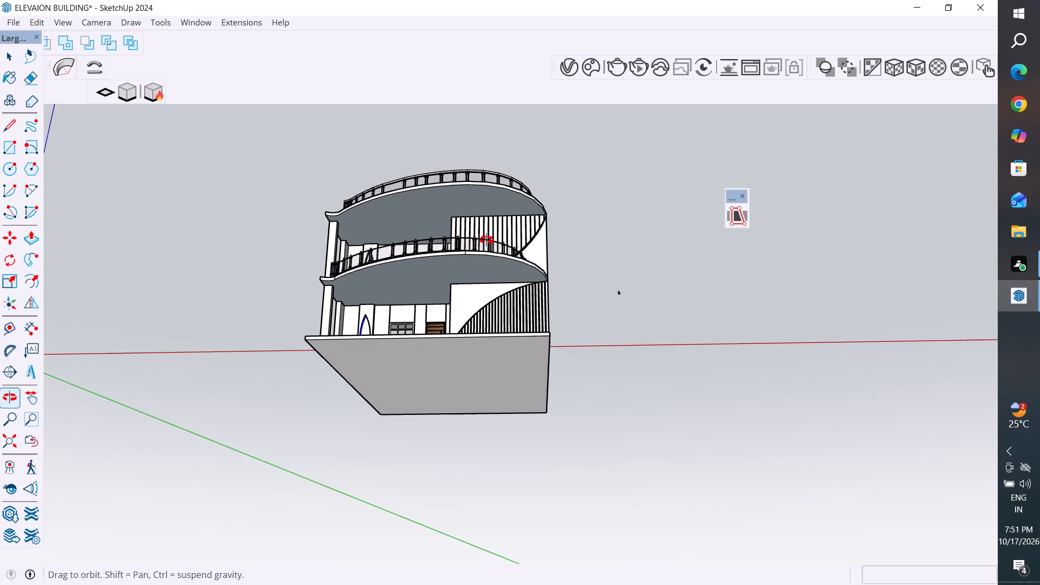
pyautogui.moveTo(486, 240); pyautogui.dragTo(483, 240, button='middle')
pyautogui.scroll(3, 477, 273)
pyautogui.moveTo(475, 278); pyautogui.dragTo(512, 318, button='middle')
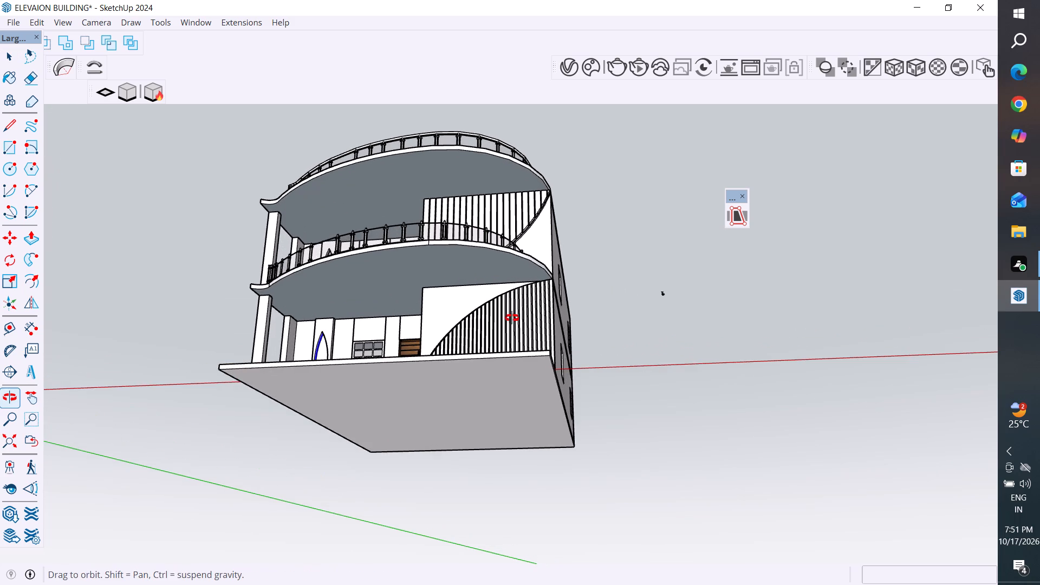
pyautogui.moveTo(512, 318); pyautogui.dragTo(512, 378, button='middle')
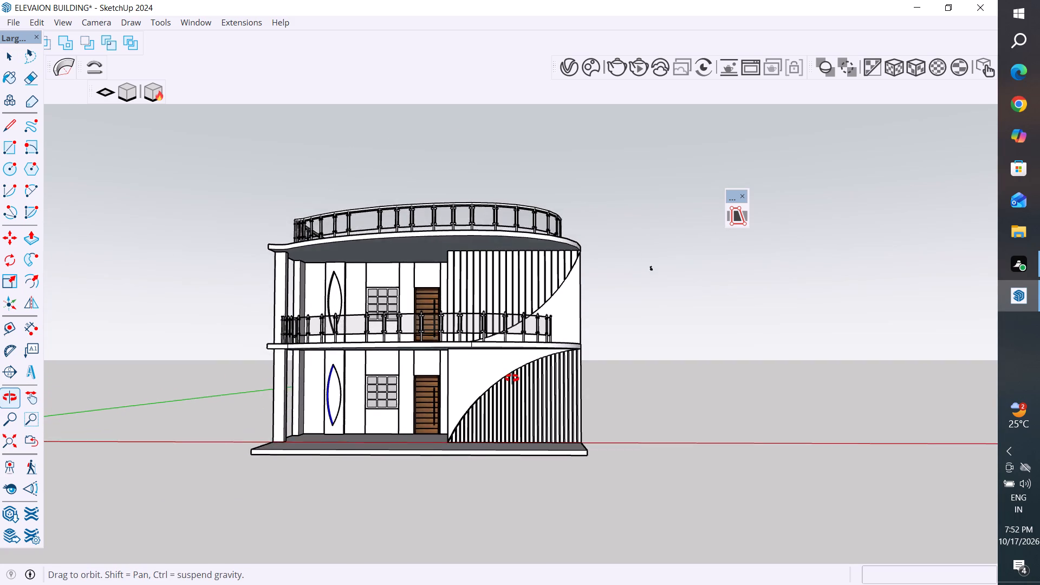
pyautogui.moveTo(512, 378); pyautogui.dragTo(512, 379, button='middle')
pyautogui.click(684, 347)
pyautogui.scroll(1, 684, 347)
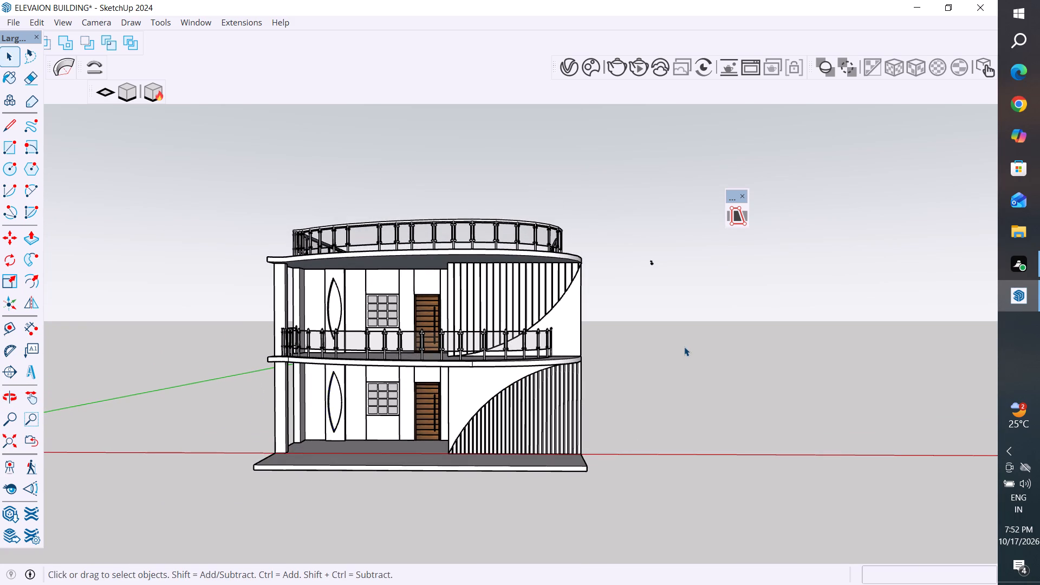
pyautogui.scroll(2, 294, 431)
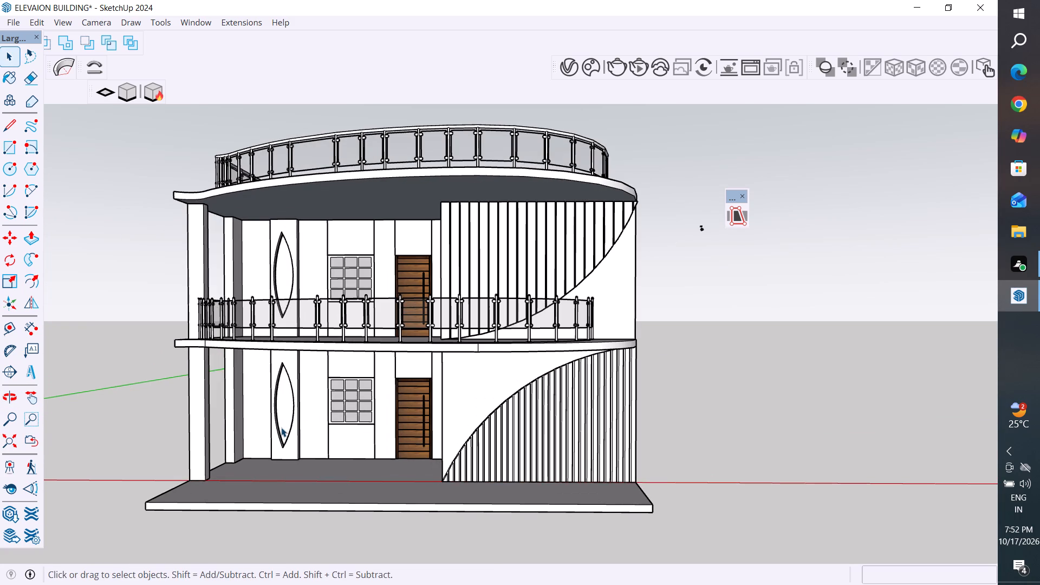
pyautogui.moveTo(280, 425); pyautogui.dragTo(286, 459, button='middle')
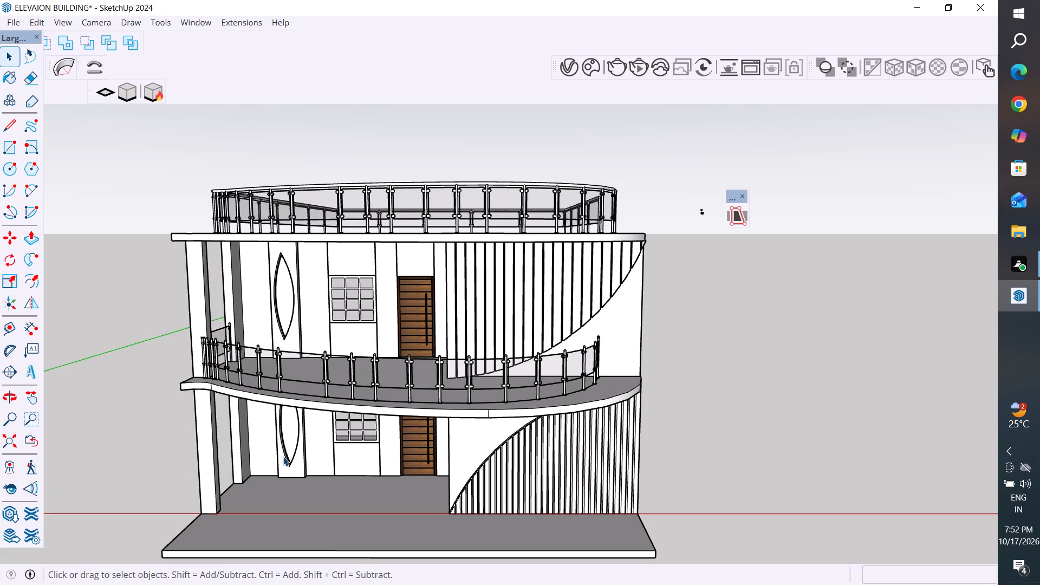
pyautogui.moveTo(389, 456); pyautogui.dragTo(417, 465, button='middle')
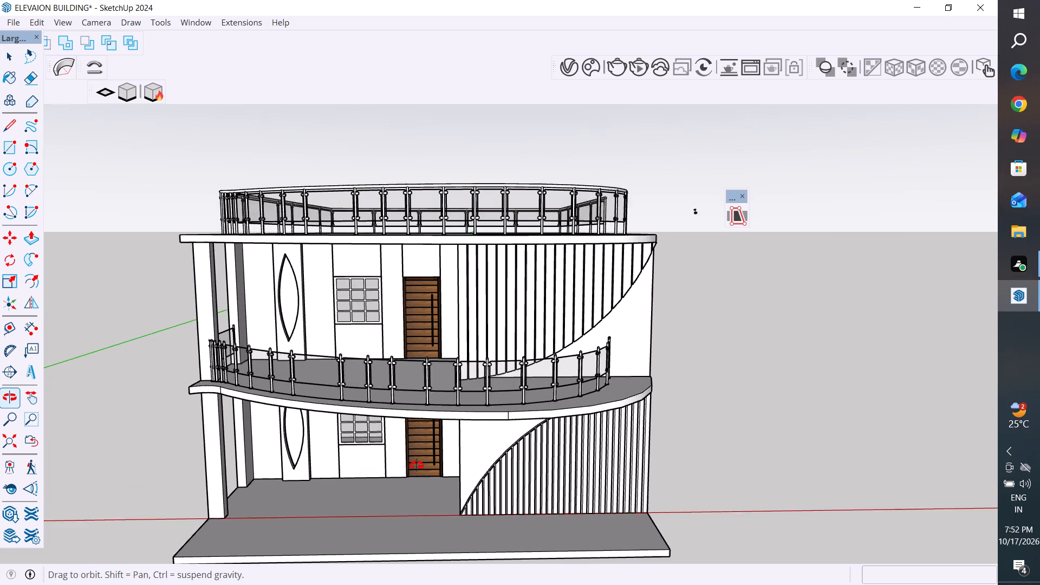
pyautogui.moveTo(417, 465); pyautogui.dragTo(360, 431, button='middle')
pyautogui.scroll(3, 441, 398)
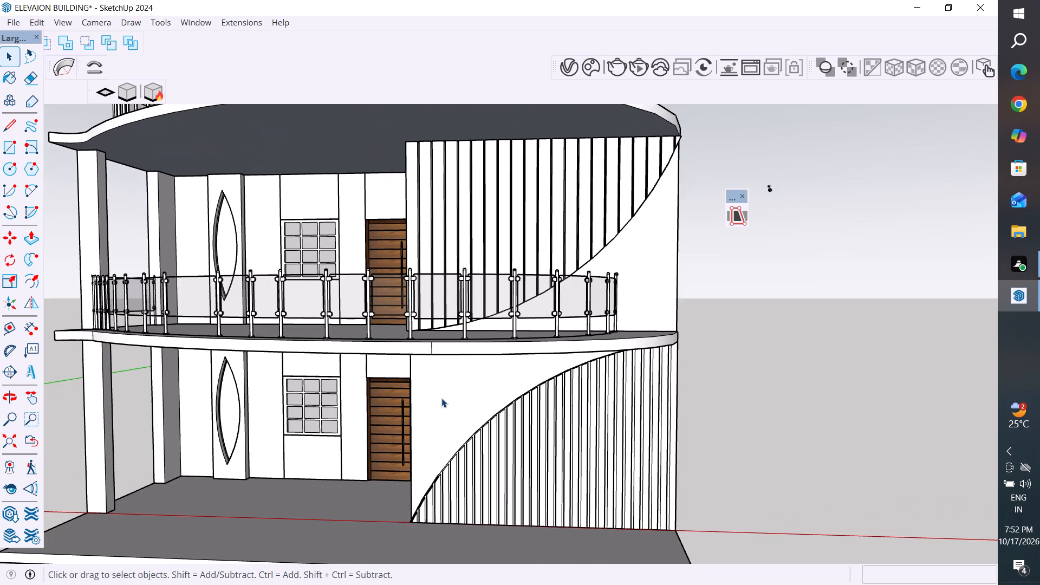
pyautogui.scroll(4, 441, 398)
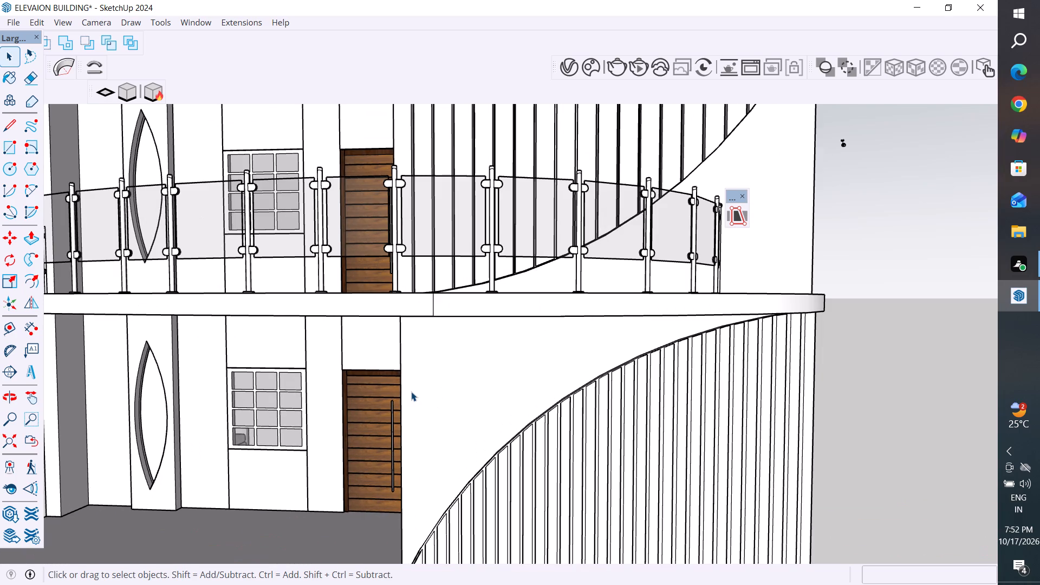
# Examine the front facade and the side wall with its windows from several distances and angles.
pyautogui.scroll(-9, 411, 392)
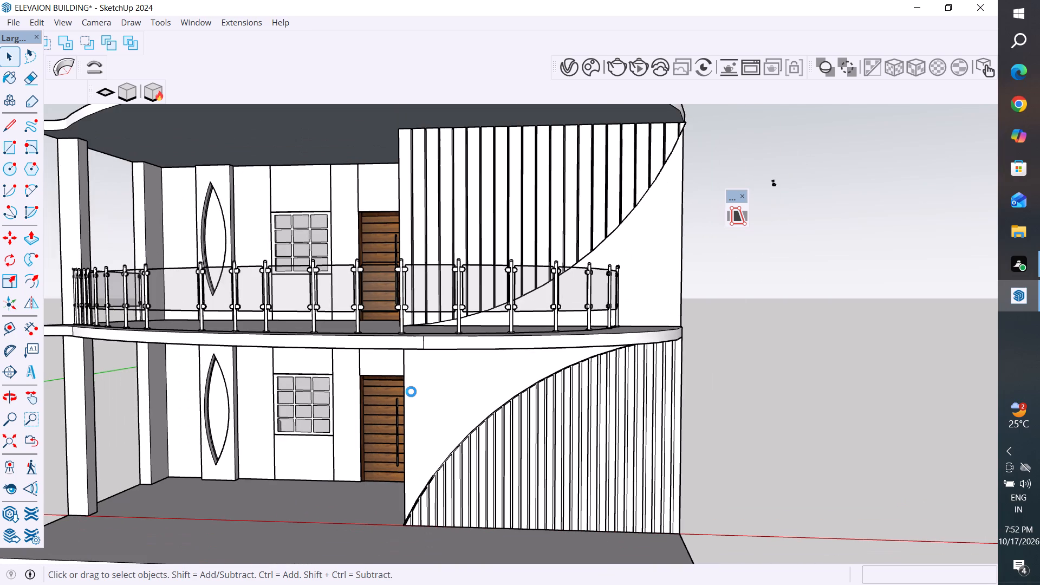
pyautogui.scroll(-1, 411, 392)
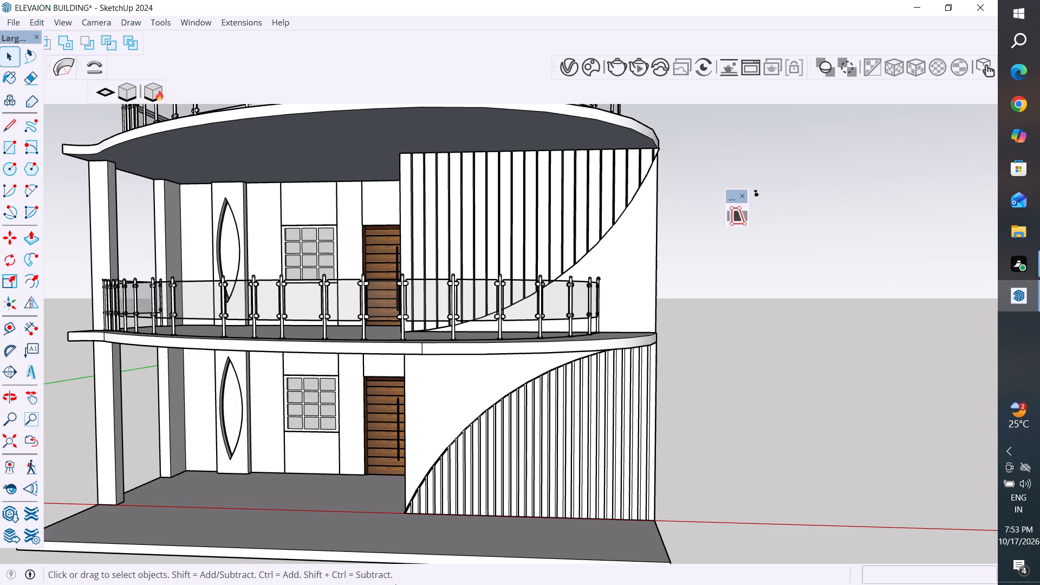
pyautogui.scroll(1, 496, 257)
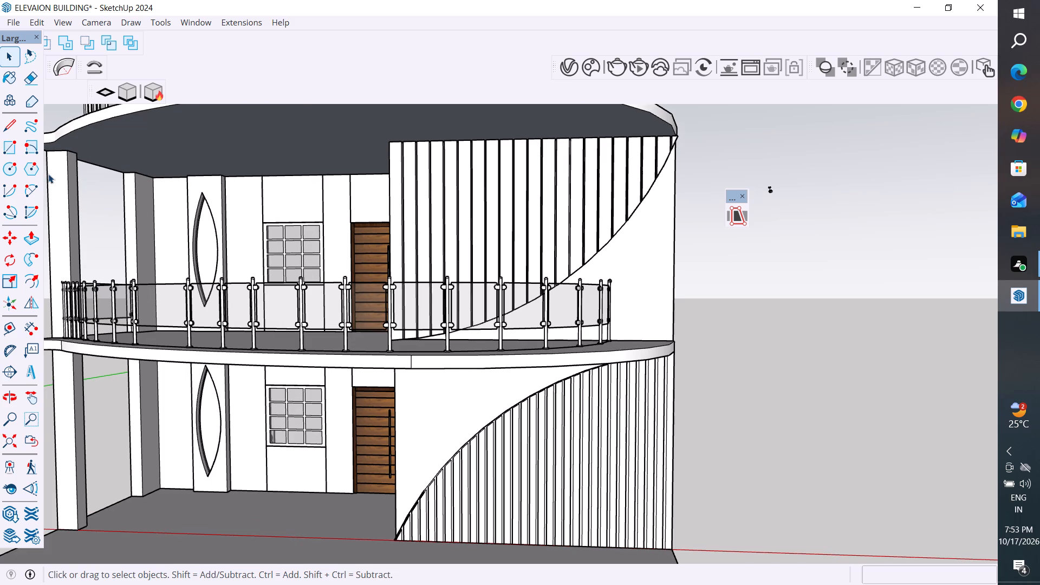
pyautogui.click(12, 171)
pyautogui.scroll(-4, 243, 289)
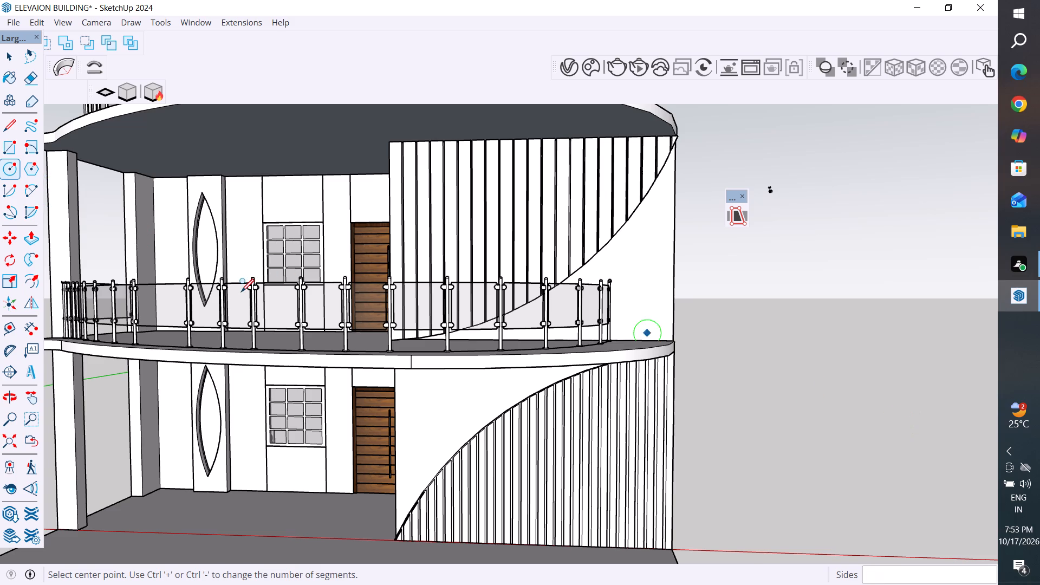
pyautogui.scroll(-1, 241, 291)
pyautogui.scroll(3, 674, 363)
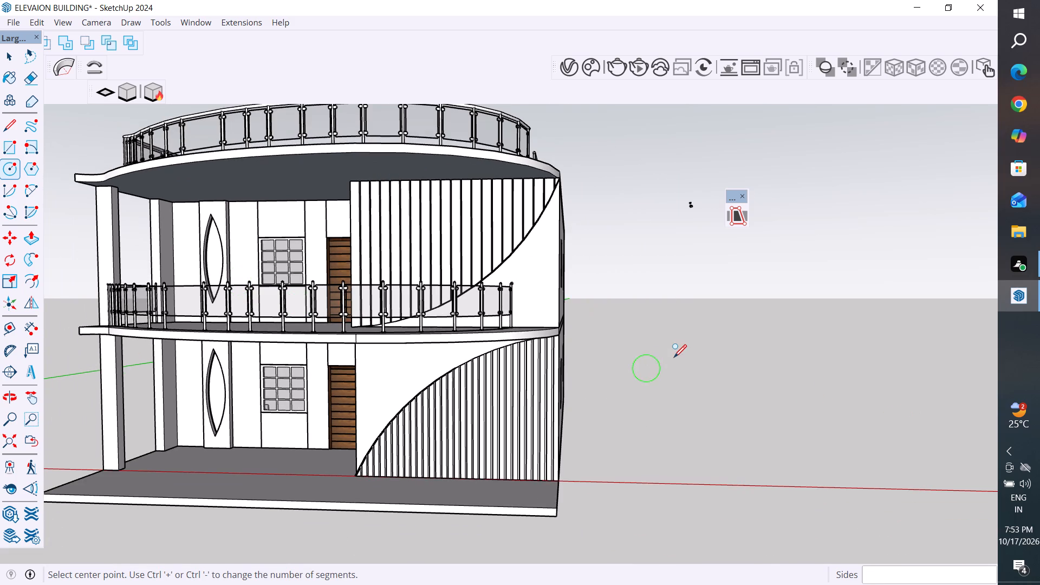
pyautogui.scroll(3, 712, 401)
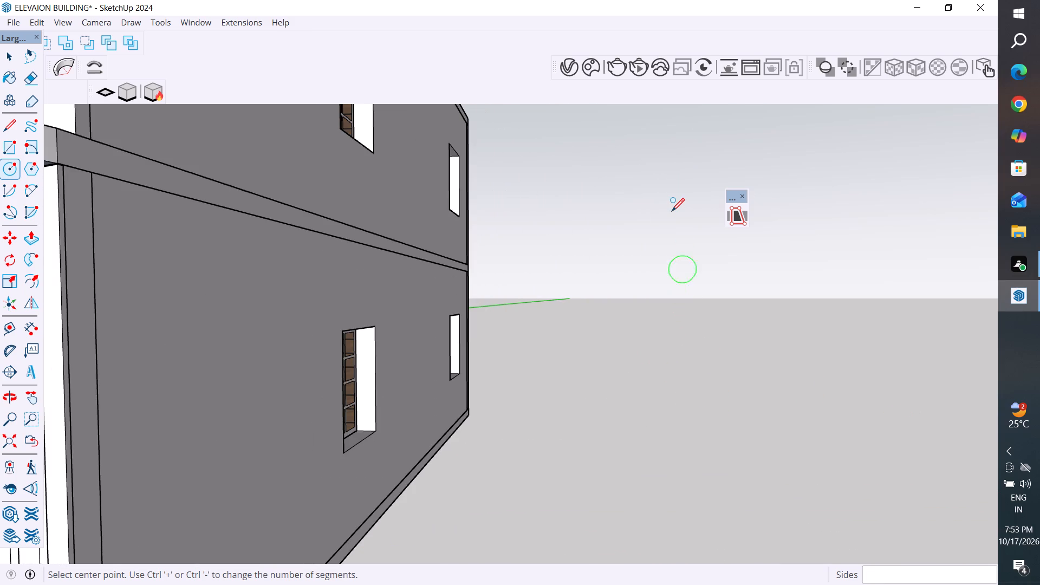
pyautogui.scroll(-5, 672, 210)
pyautogui.moveTo(673, 246); pyautogui.dragTo(663, 312, button='middle')
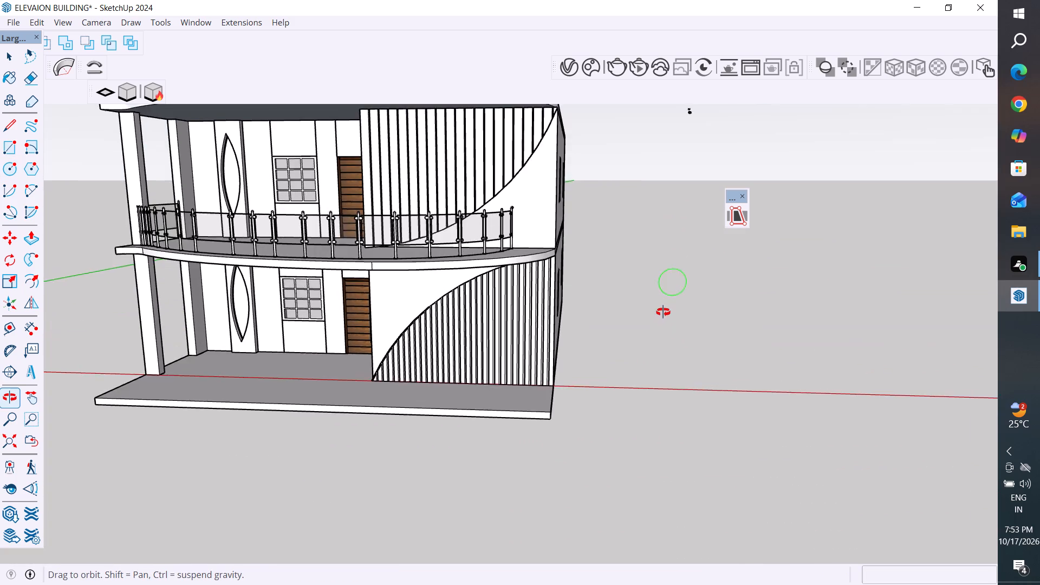
pyautogui.moveTo(663, 312); pyautogui.dragTo(657, 322, button='middle')
pyautogui.scroll(1, 698, 402)
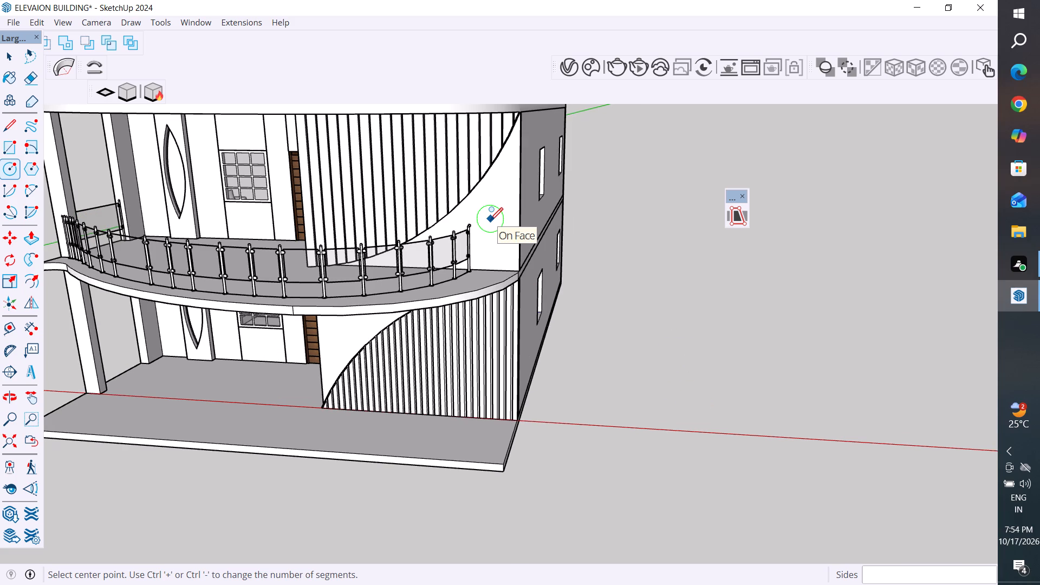
pyautogui.scroll(-3, 490, 219)
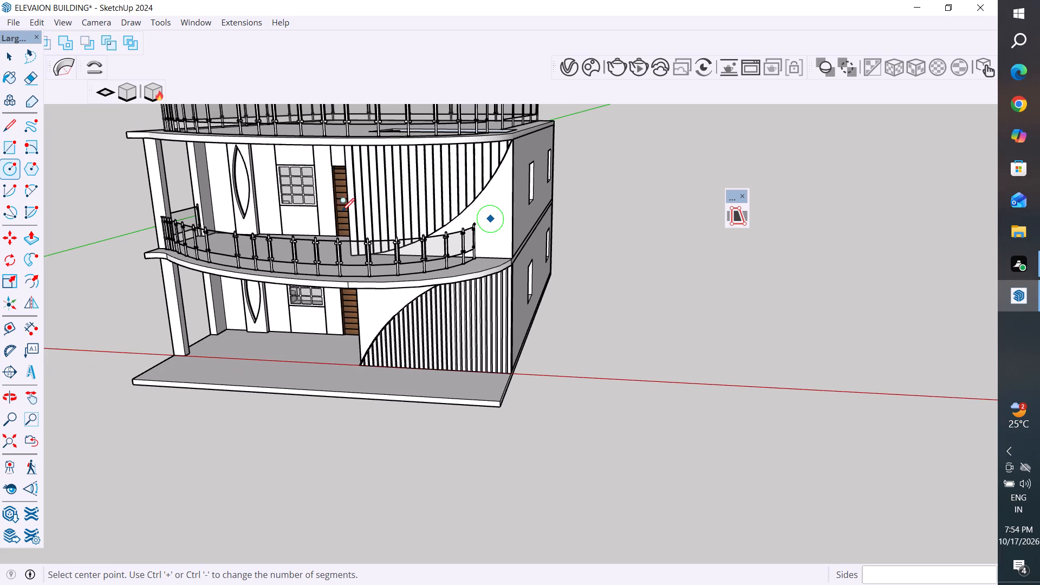
pyautogui.click(4, 50)
pyautogui.click(102, 216)
pyautogui.scroll(-2, 381, 340)
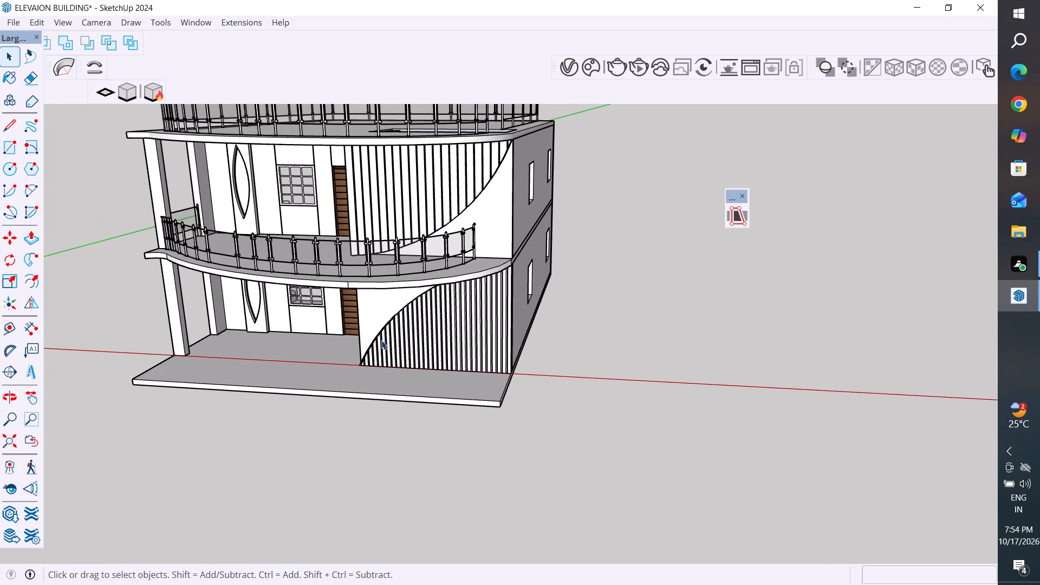
pyautogui.moveTo(394, 340); pyautogui.dragTo(431, 287, button='middle')
pyautogui.scroll(-3, 416, 322)
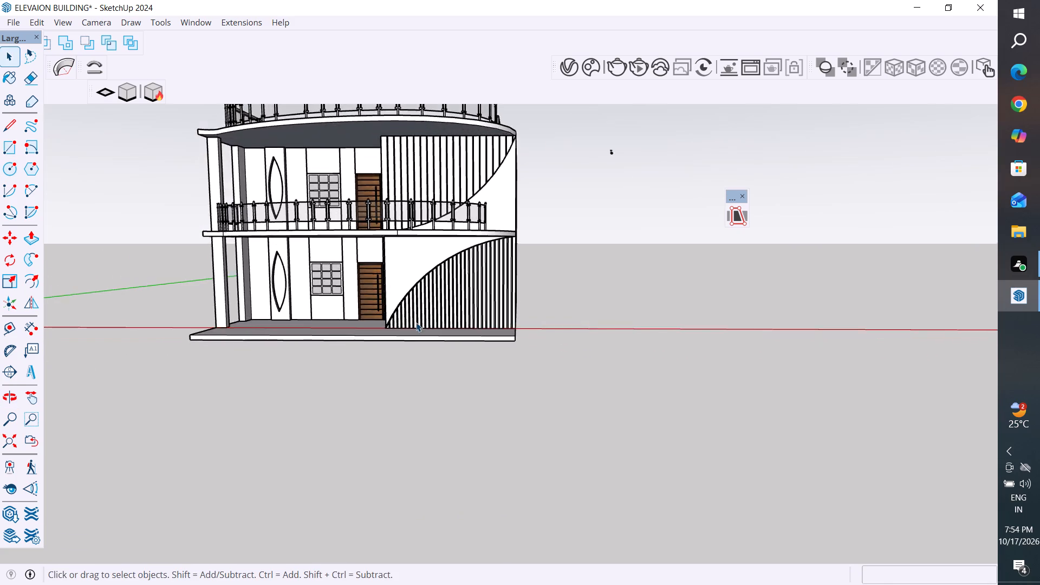
pyautogui.scroll(-2, 416, 322)
pyautogui.scroll(4, 412, 187)
pyautogui.moveTo(557, 236); pyautogui.dragTo(515, 225, button='middle')
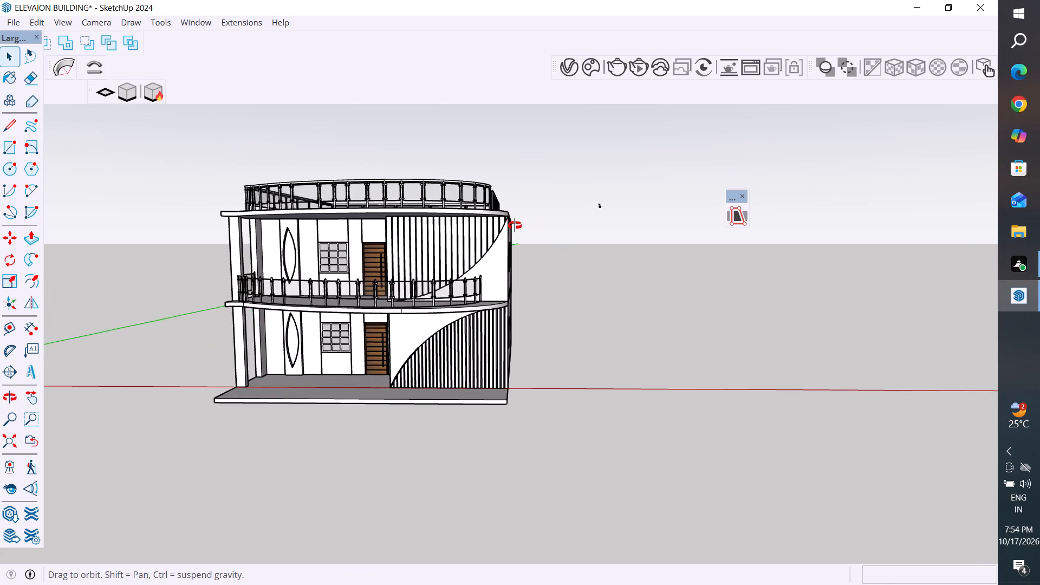
pyautogui.moveTo(515, 225); pyautogui.dragTo(387, 265, button='middle')
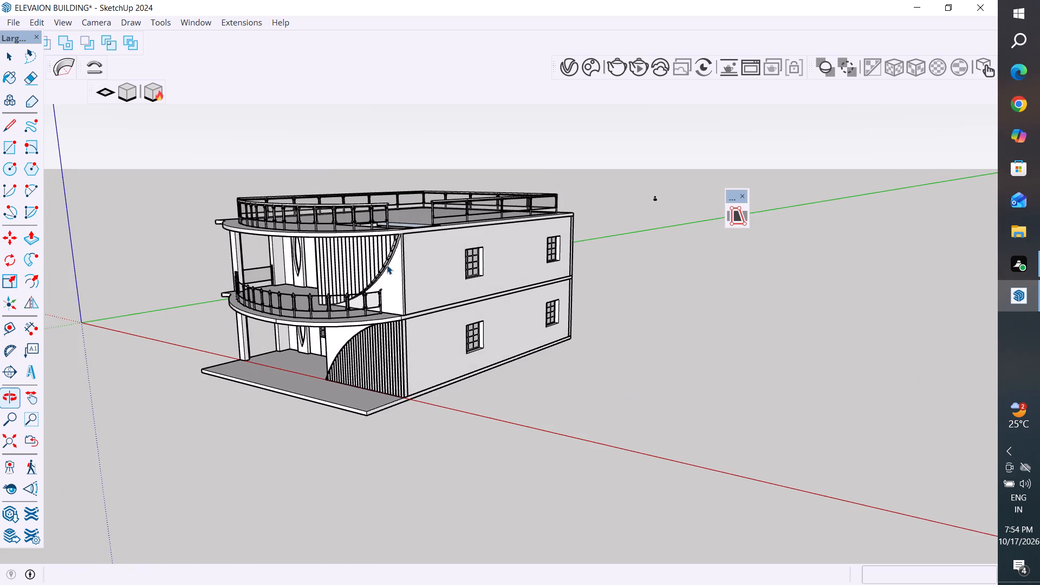
# Draw a rectangle about 4' 9 1/8" by 4 5/8" on the side wall directly above the upper floor's front-most window, starting at its upper corner.
pyautogui.scroll(11, 512, 276)
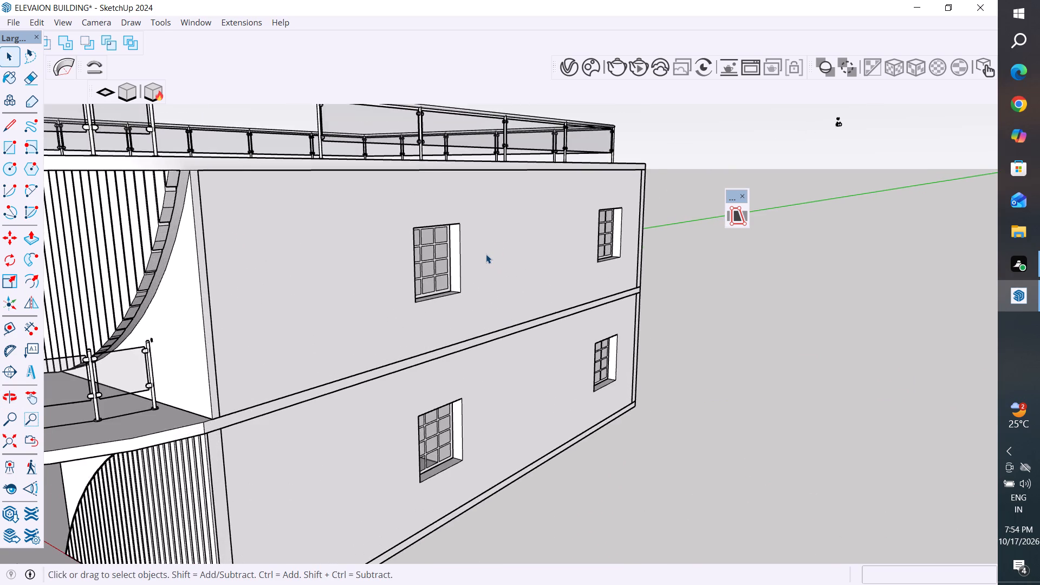
pyautogui.moveTo(483, 253); pyautogui.dragTo(424, 259, button='middle')
pyautogui.scroll(-4, 481, 245)
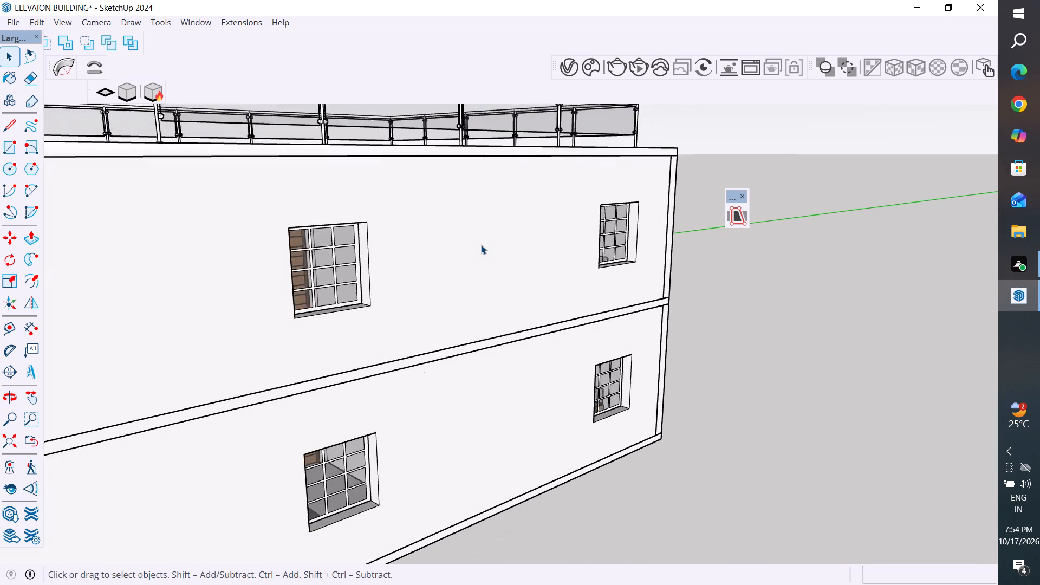
pyautogui.scroll(-1, 481, 245)
pyautogui.scroll(3, 362, 236)
pyautogui.moveTo(426, 224); pyautogui.dragTo(354, 237, button='middle')
pyautogui.scroll(1, 354, 237)
pyautogui.scroll(-5, 496, 265)
pyautogui.scroll(4, 244, 248)
pyautogui.scroll(4, 303, 232)
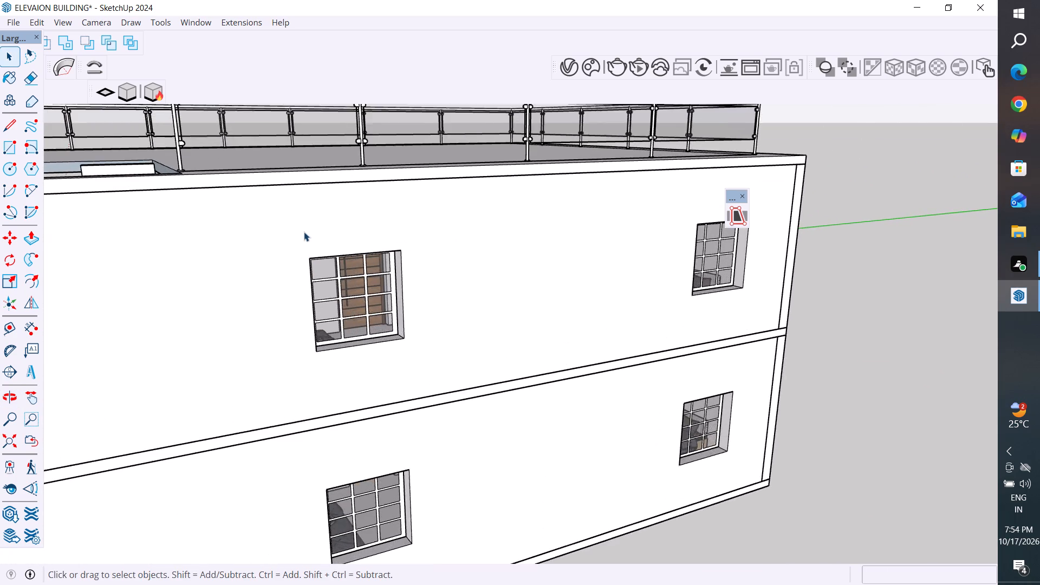
pyautogui.click(5, 151)
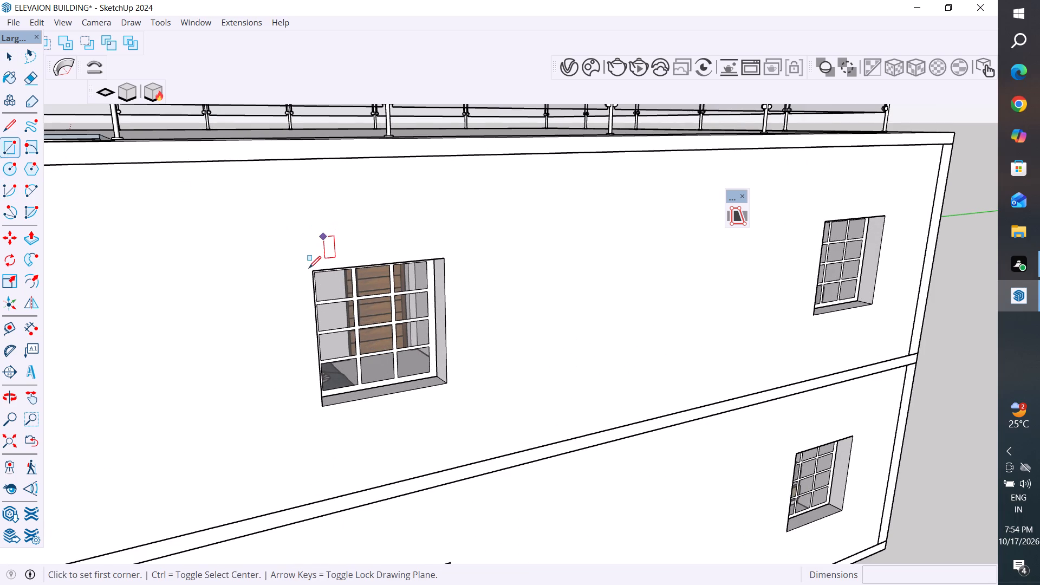
pyautogui.click(313, 270)
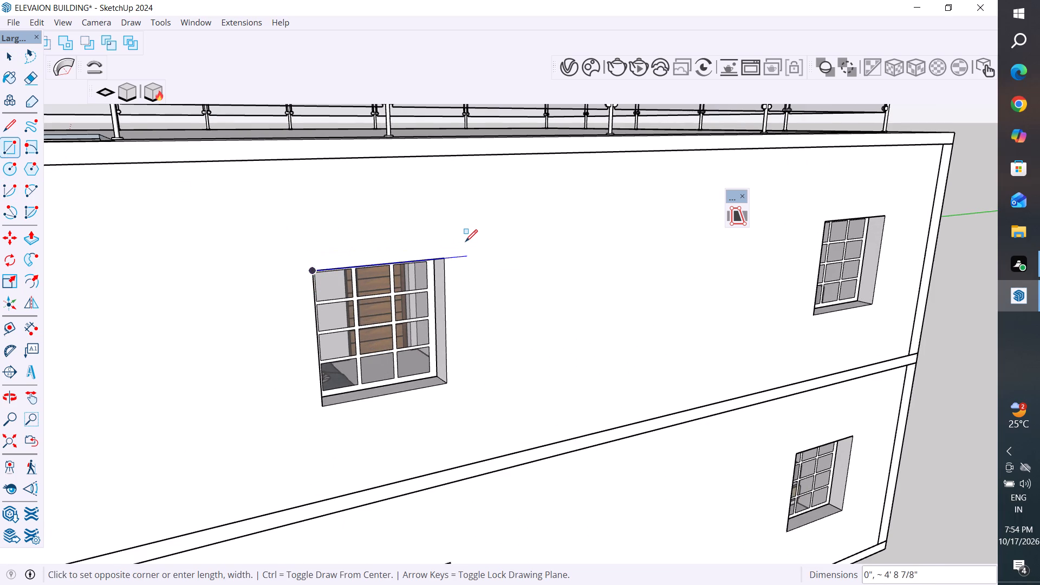
pyautogui.scroll(3, 465, 238)
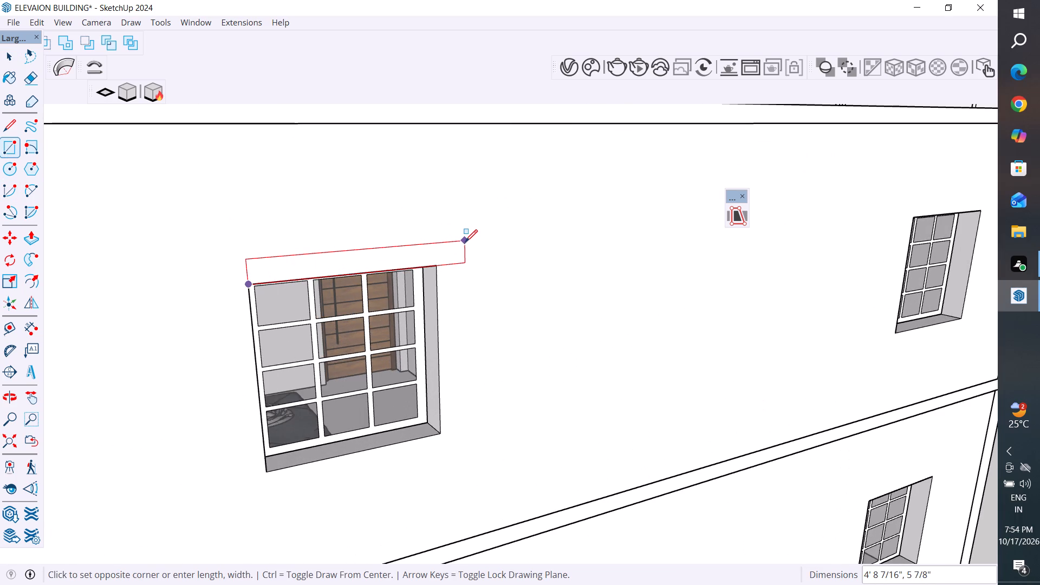
pyautogui.click(467, 245)
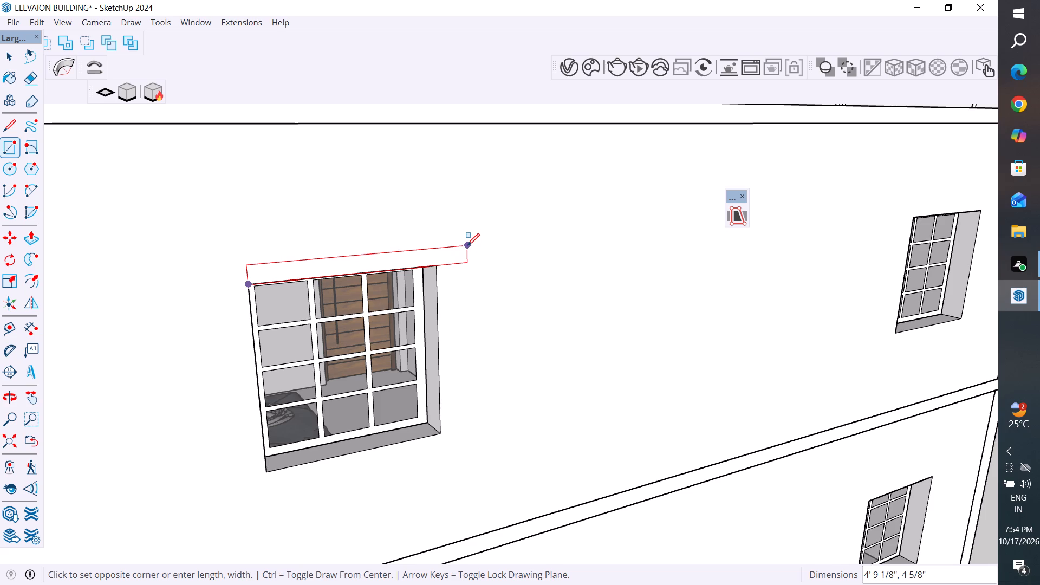
# Move the short front-side edge of the rectangle above the window outward about 5 3/4", extending it past the window opening.
pyautogui.click(4, 58)
pyautogui.scroll(4, 255, 279)
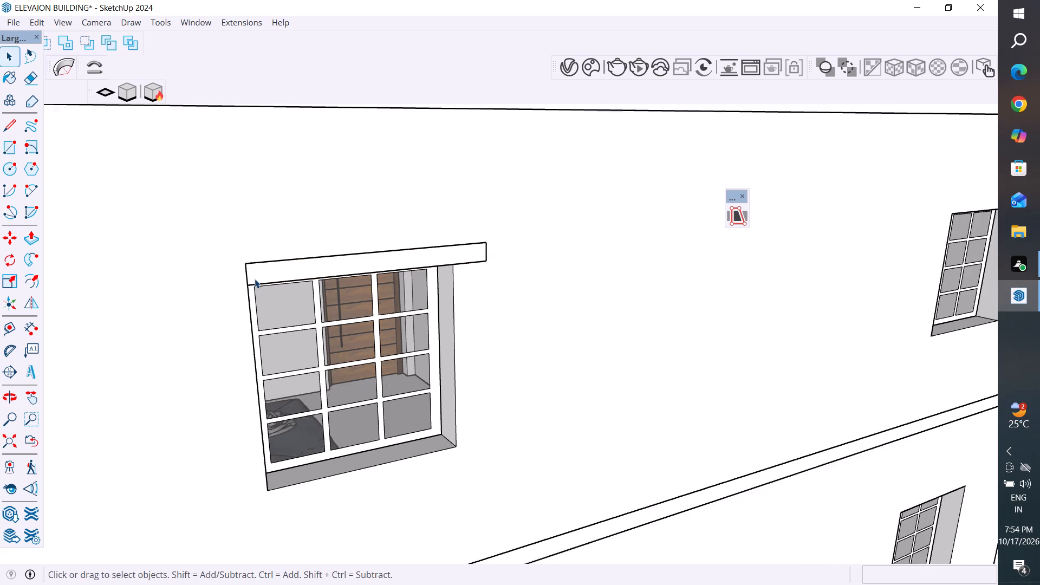
pyautogui.click(243, 275)
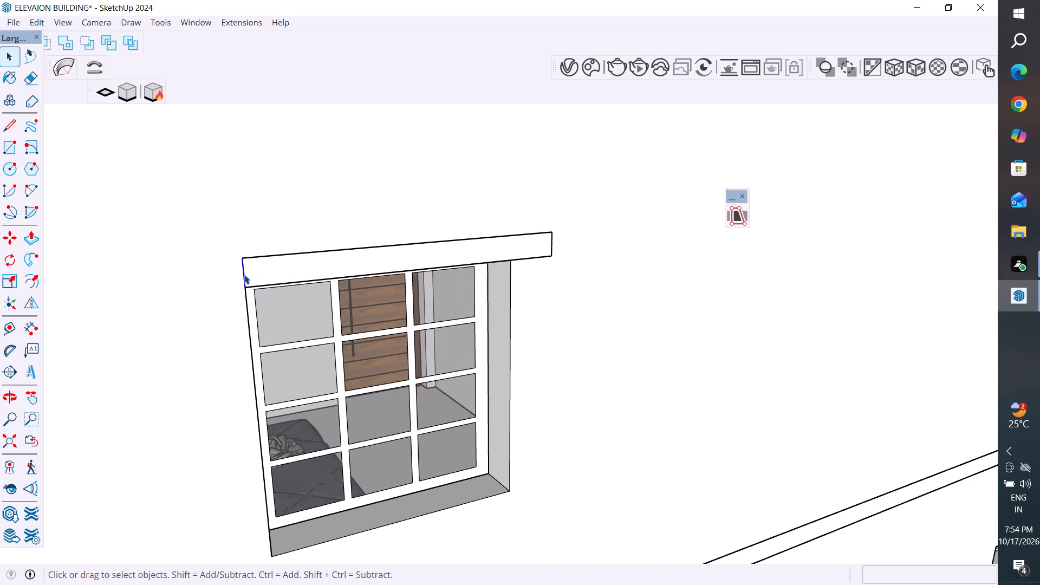
pyautogui.press('m')
pyautogui.click(243, 272)
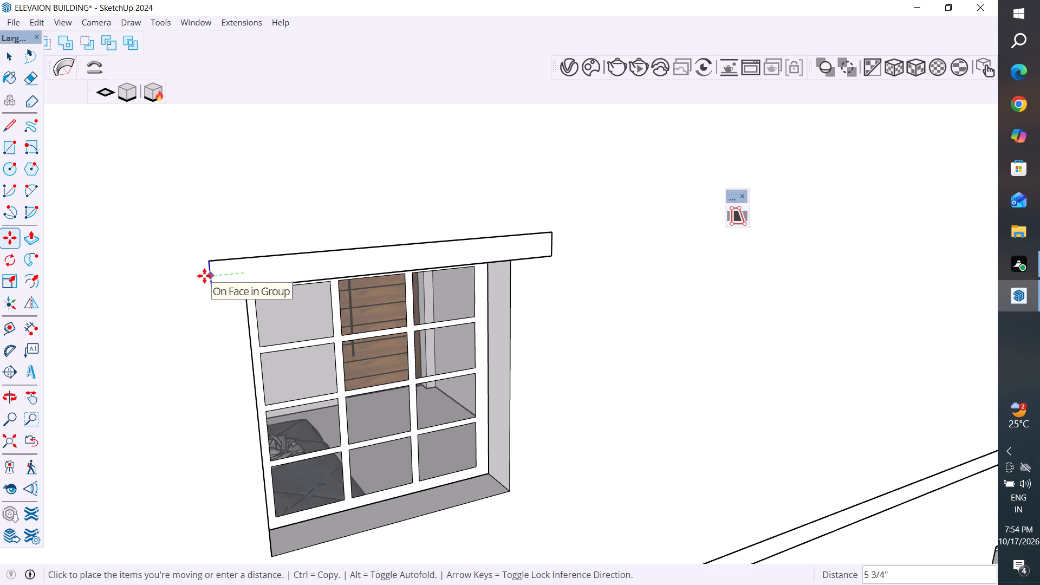
pyautogui.click(204, 276)
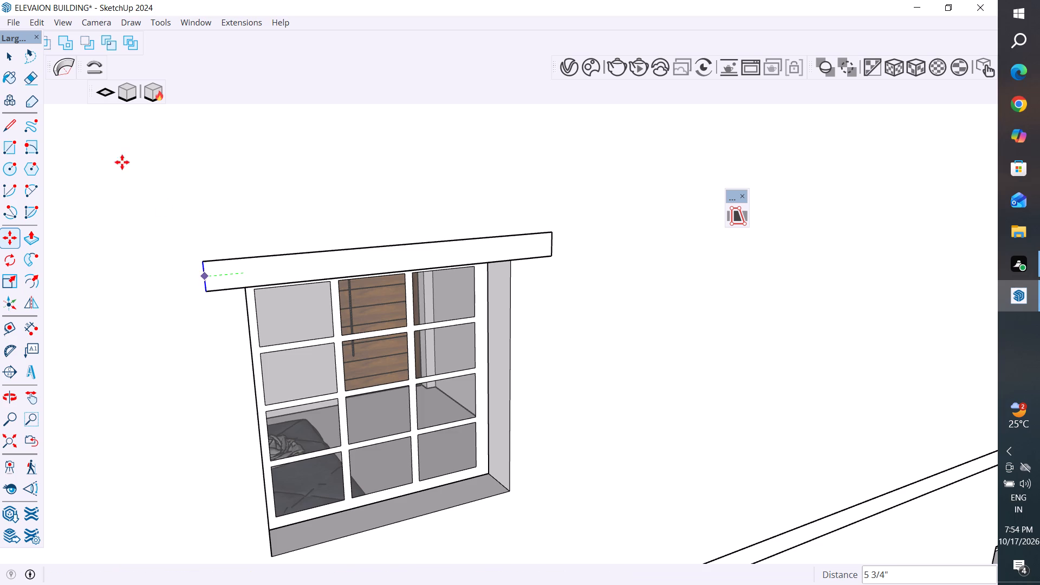
pyautogui.click(10, 59)
pyautogui.click(222, 57)
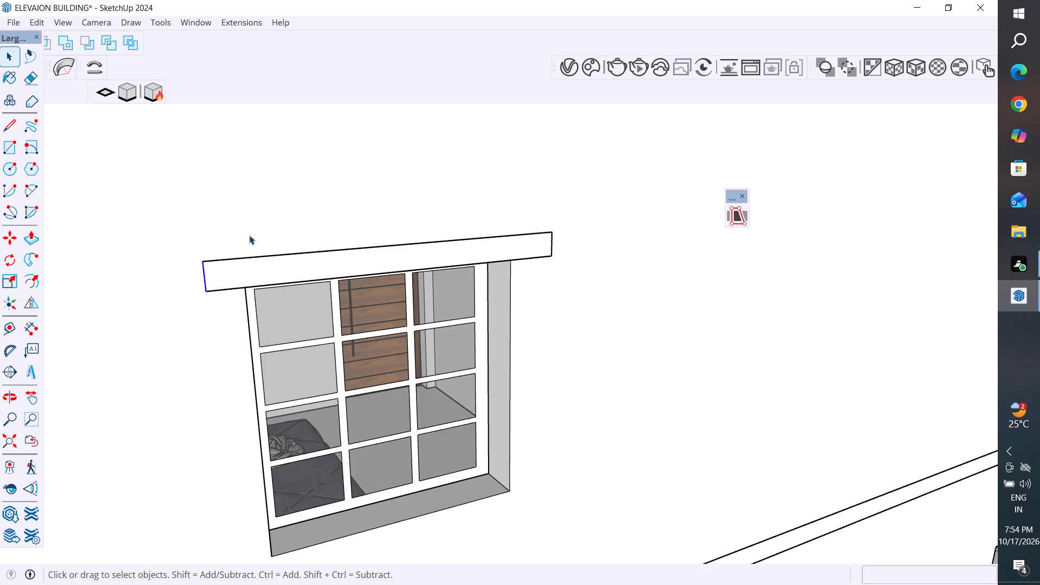
# Copy the rectangular band about 21' 4 1/2" along the side wall onto the upper corner of the upper floor's rear window.
pyautogui.scroll(-5, 289, 227)
pyautogui.moveTo(467, 253); pyautogui.dragTo(482, 253, button='middle')
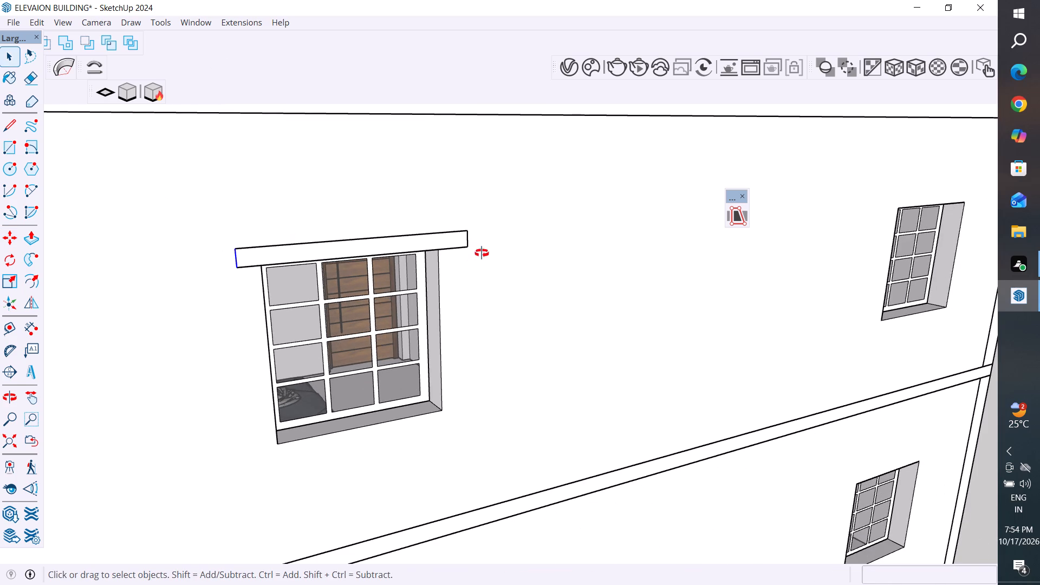
pyautogui.moveTo(482, 253); pyautogui.dragTo(489, 261, button='middle')
pyautogui.click(480, 255)
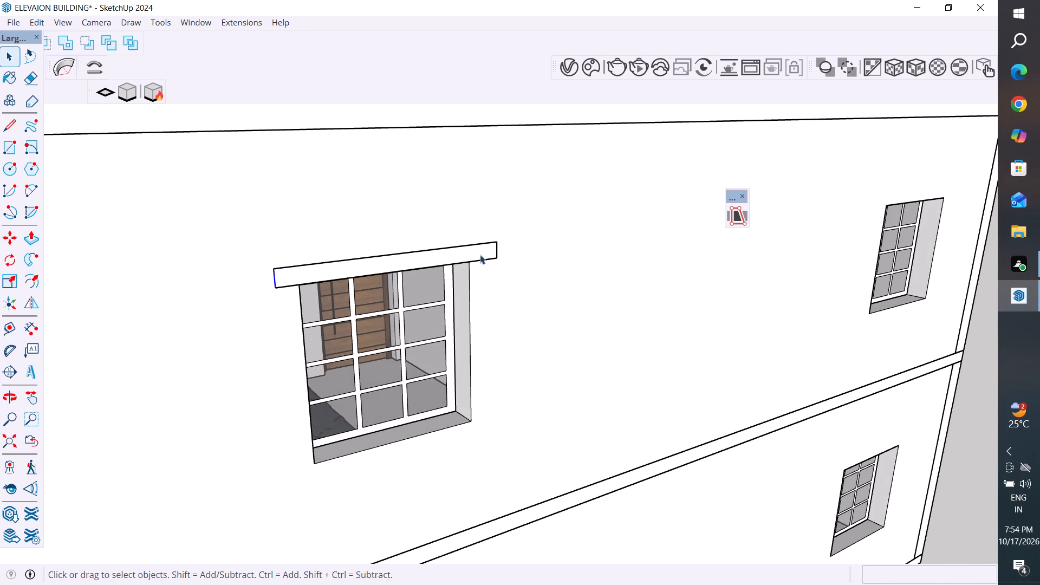
pyautogui.press('m')
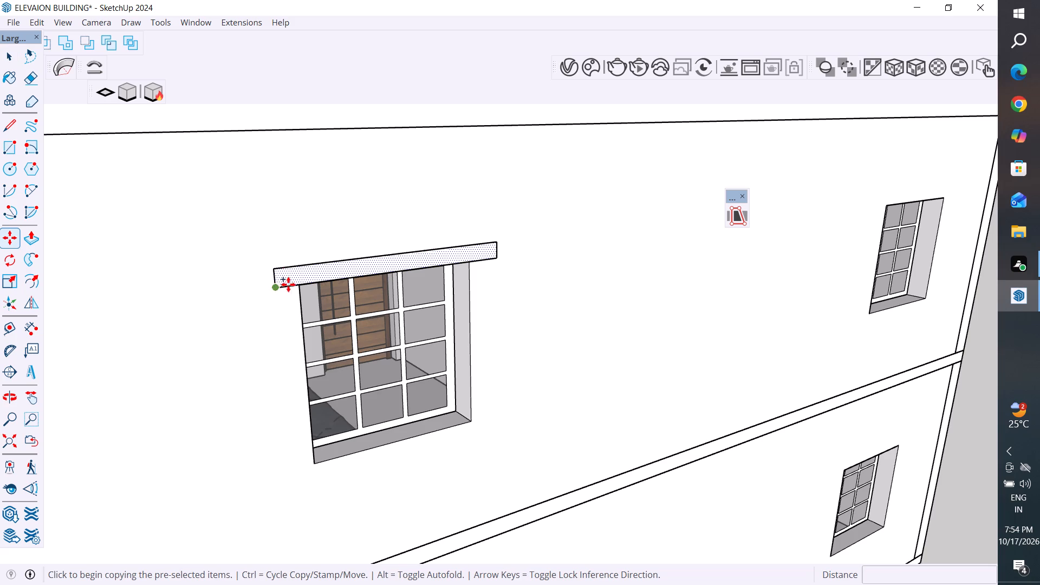
pyautogui.scroll(5, 297, 287)
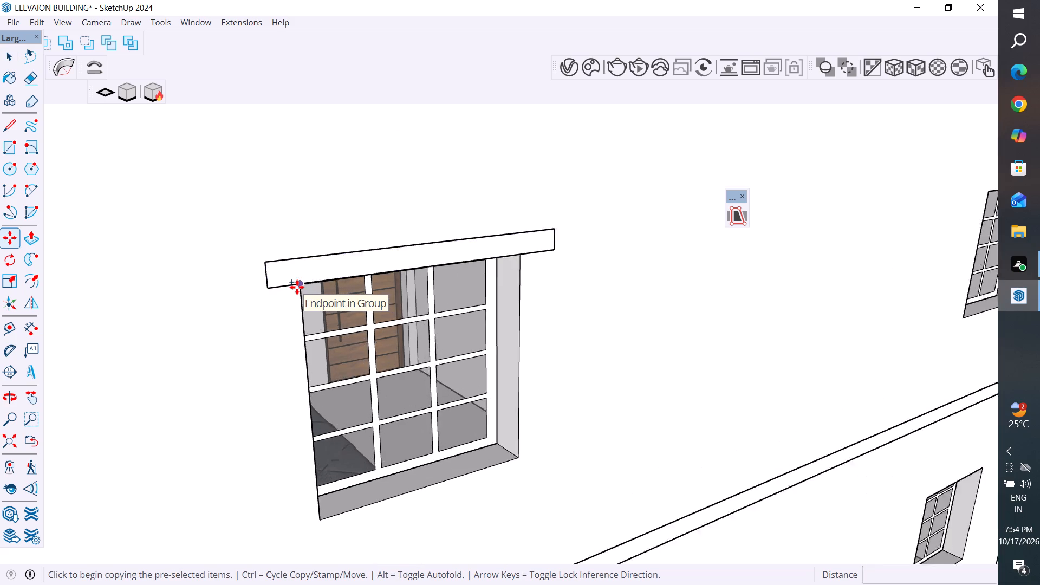
pyautogui.scroll(3, 297, 287)
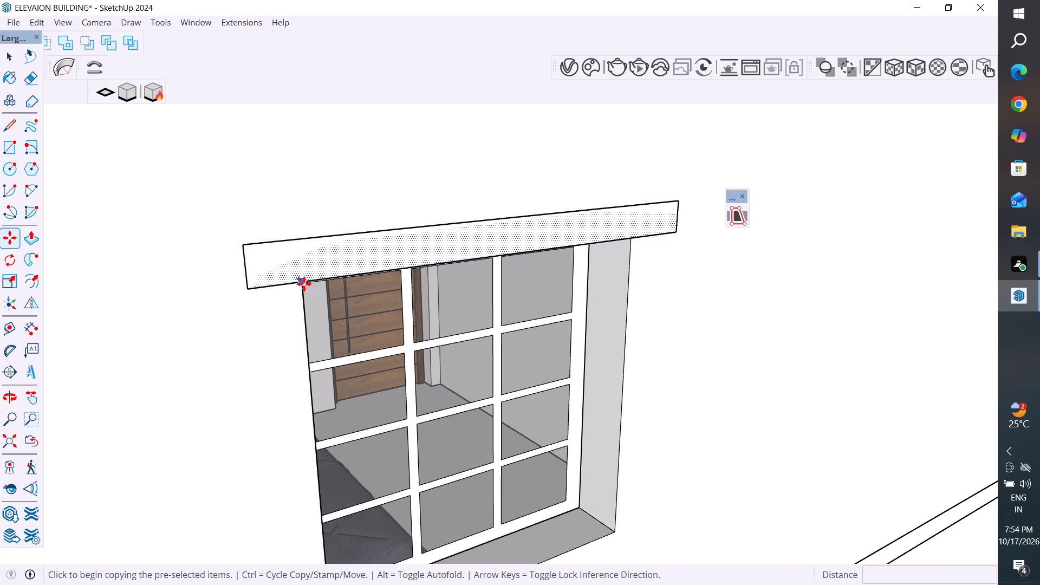
pyautogui.keyDown('ctrl'); pyautogui.click(304, 284); pyautogui.keyUp('ctrl')
pyautogui.scroll(-14, 304, 284)
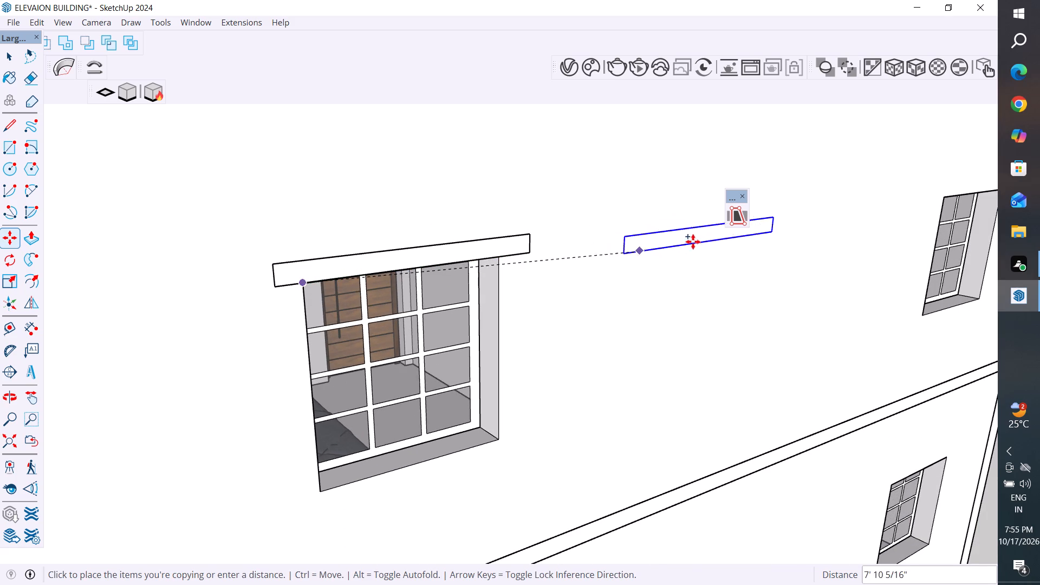
pyautogui.scroll(-7, 720, 227)
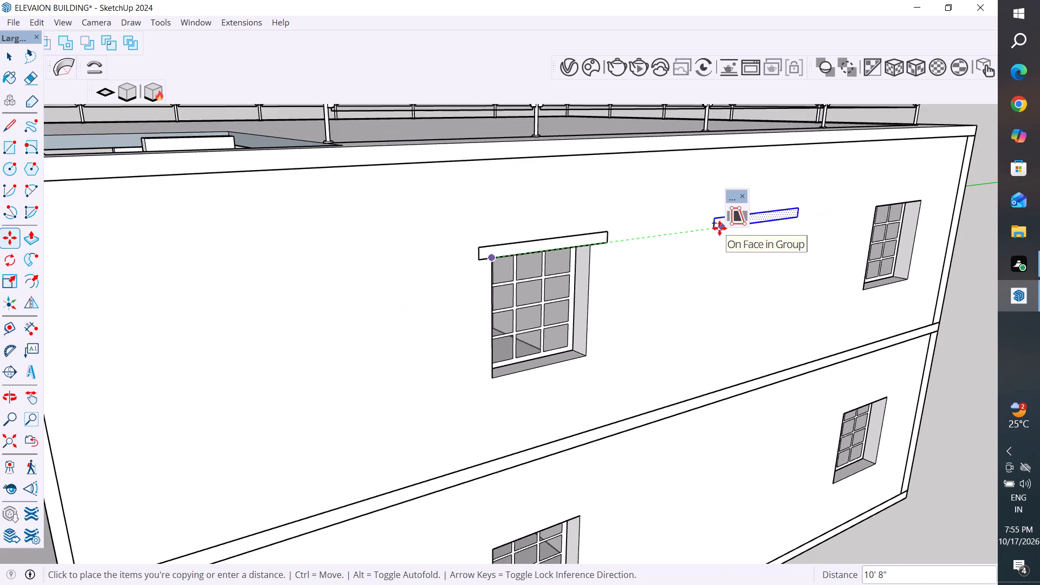
pyautogui.scroll(-2, 719, 228)
pyautogui.scroll(3, 836, 218)
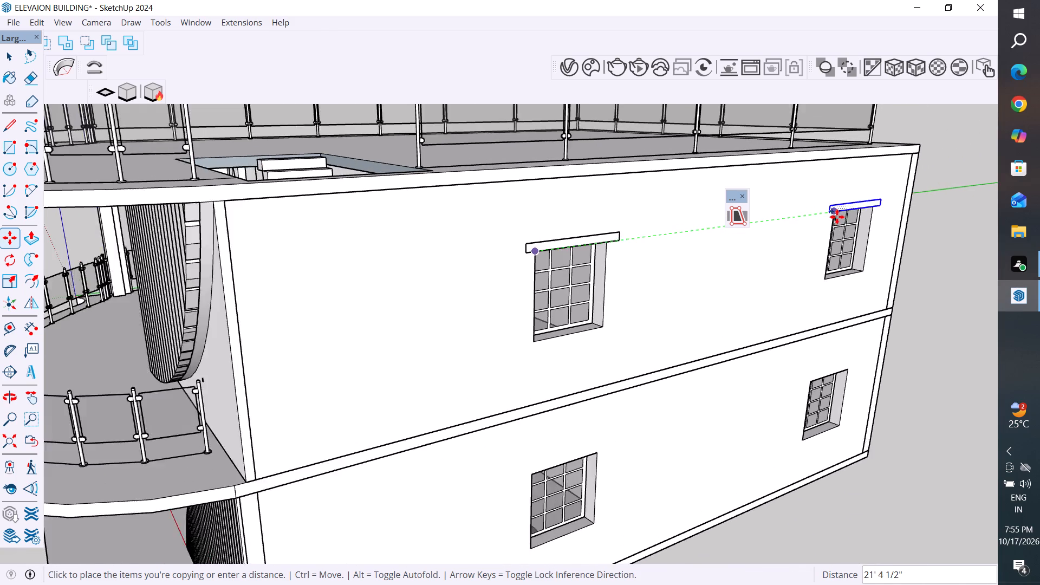
pyautogui.scroll(10, 837, 217)
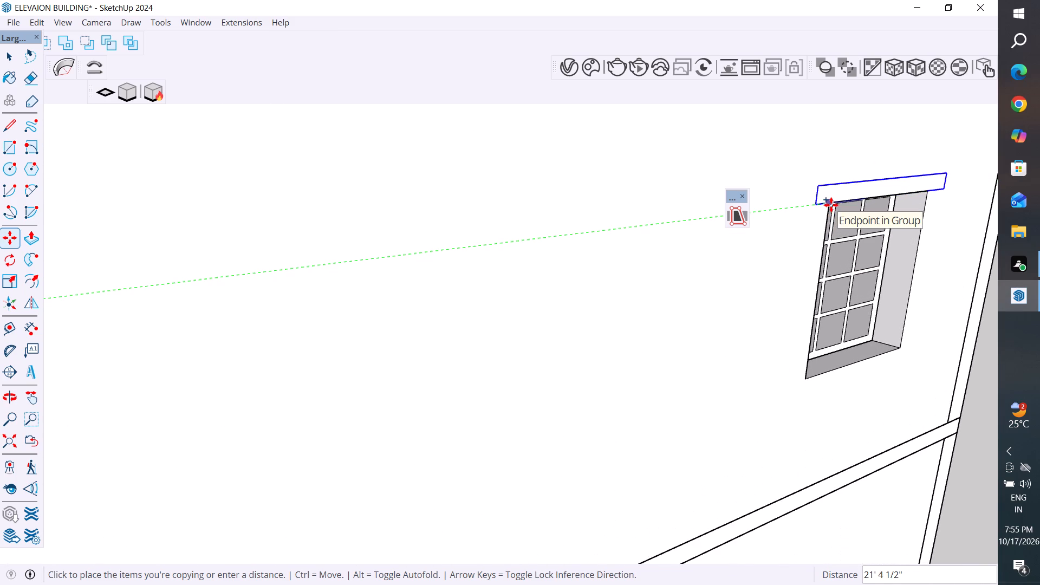
pyautogui.click(831, 205)
pyautogui.scroll(-2, 777, 248)
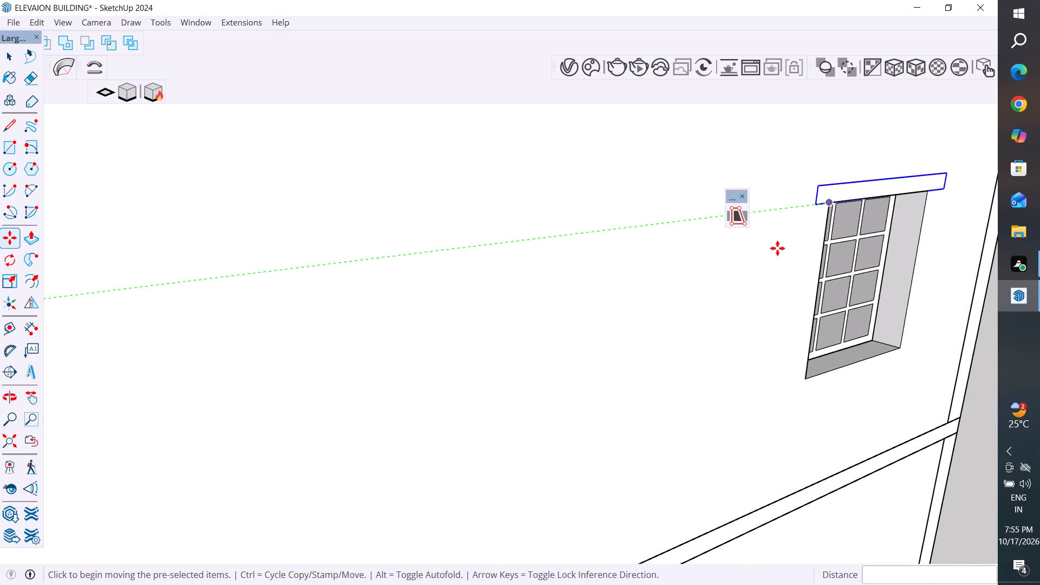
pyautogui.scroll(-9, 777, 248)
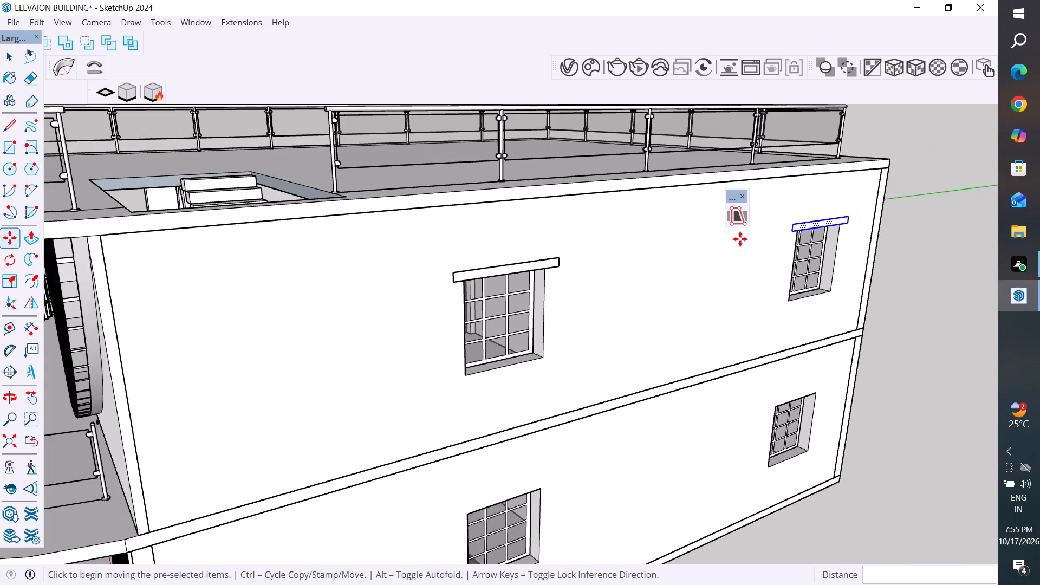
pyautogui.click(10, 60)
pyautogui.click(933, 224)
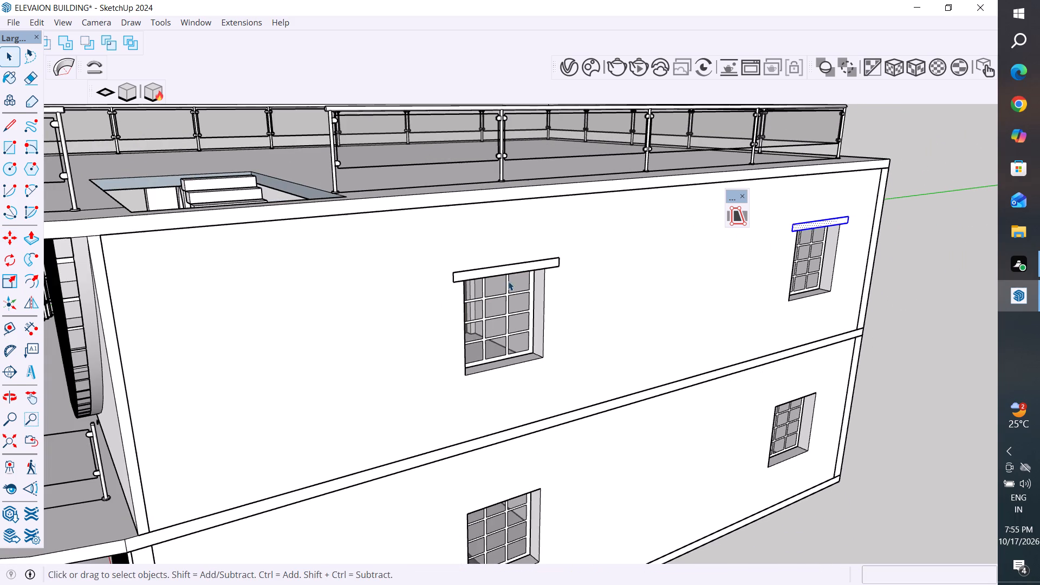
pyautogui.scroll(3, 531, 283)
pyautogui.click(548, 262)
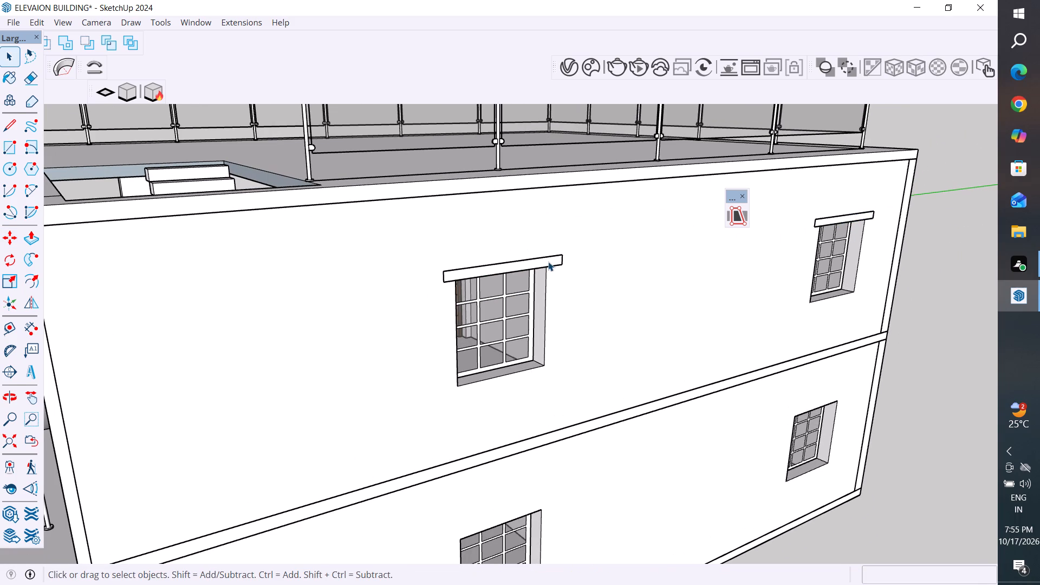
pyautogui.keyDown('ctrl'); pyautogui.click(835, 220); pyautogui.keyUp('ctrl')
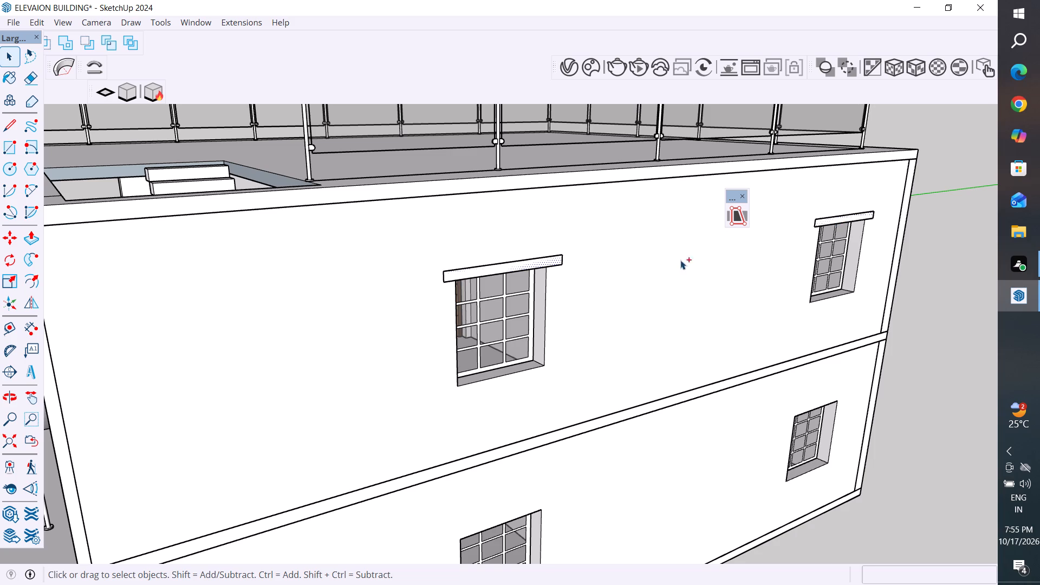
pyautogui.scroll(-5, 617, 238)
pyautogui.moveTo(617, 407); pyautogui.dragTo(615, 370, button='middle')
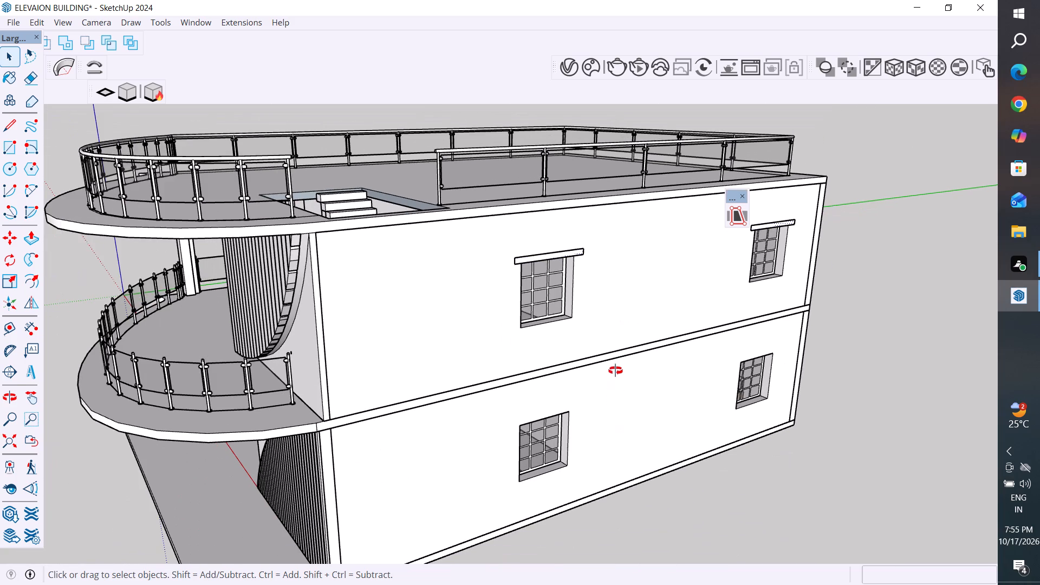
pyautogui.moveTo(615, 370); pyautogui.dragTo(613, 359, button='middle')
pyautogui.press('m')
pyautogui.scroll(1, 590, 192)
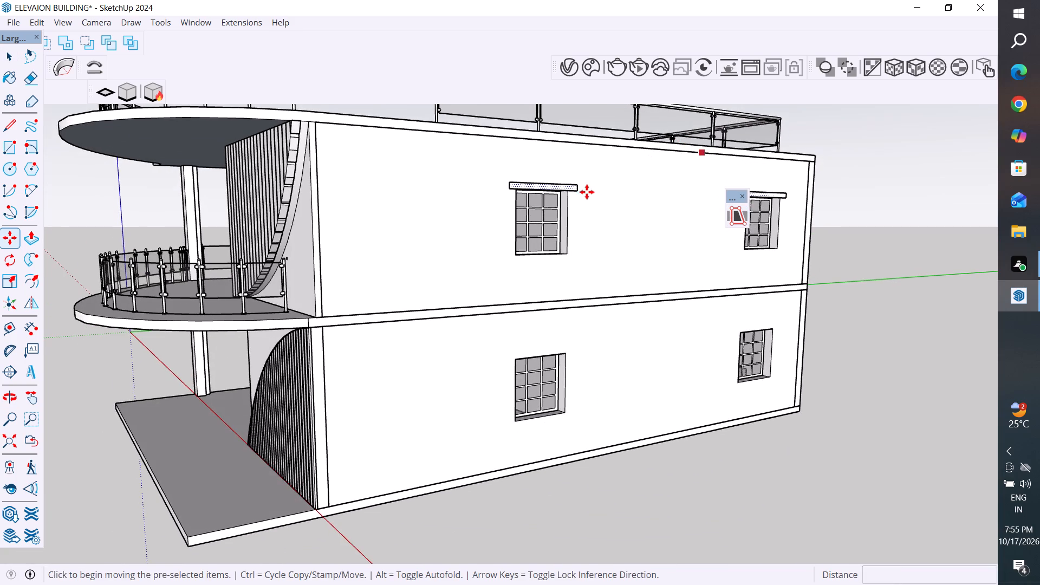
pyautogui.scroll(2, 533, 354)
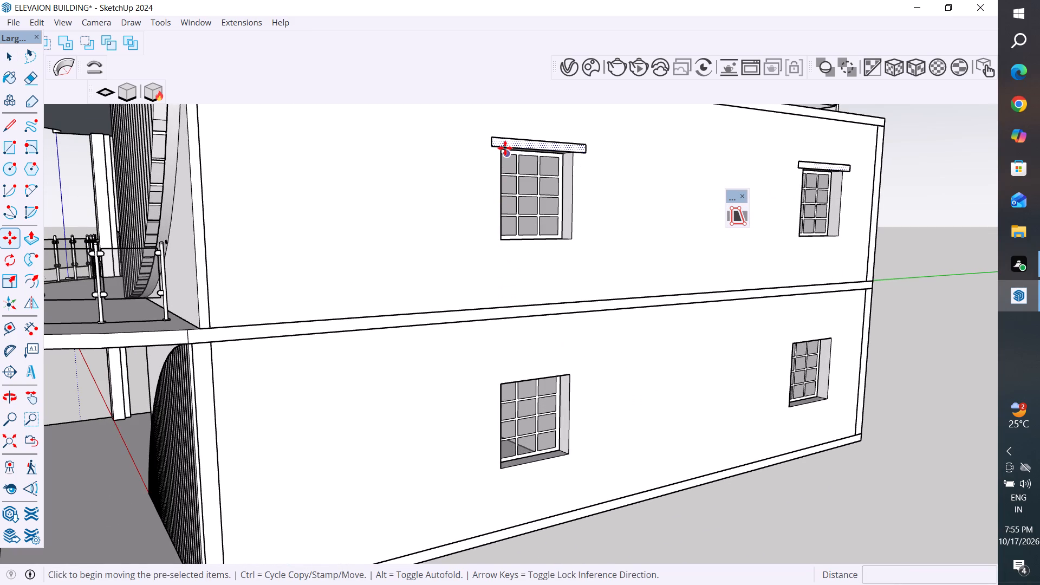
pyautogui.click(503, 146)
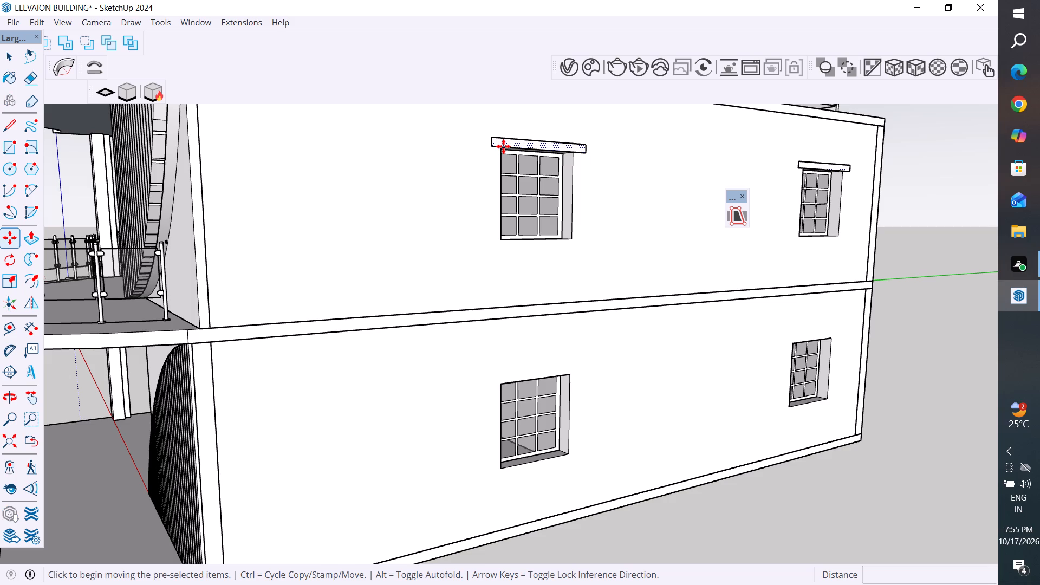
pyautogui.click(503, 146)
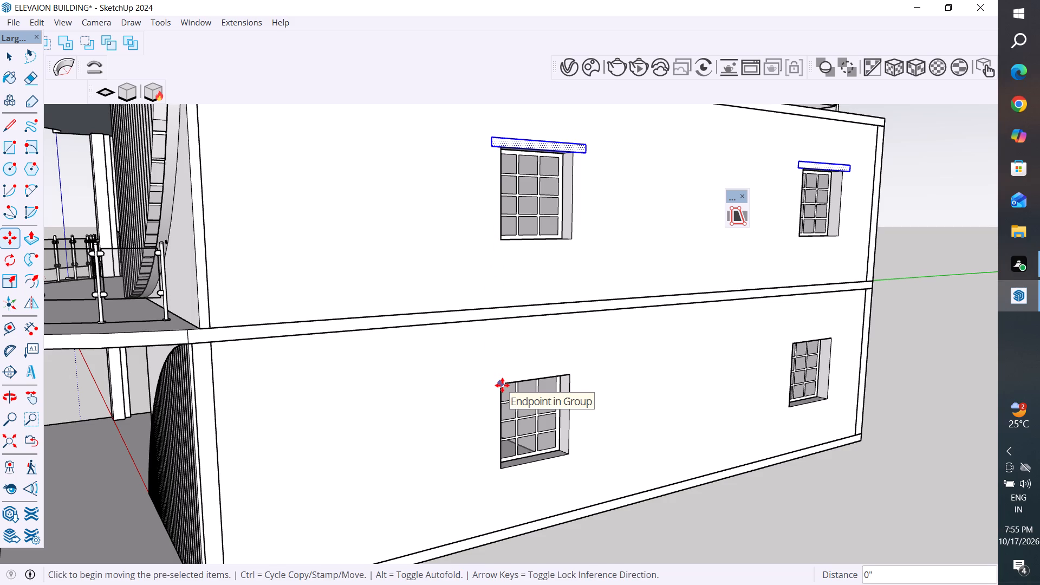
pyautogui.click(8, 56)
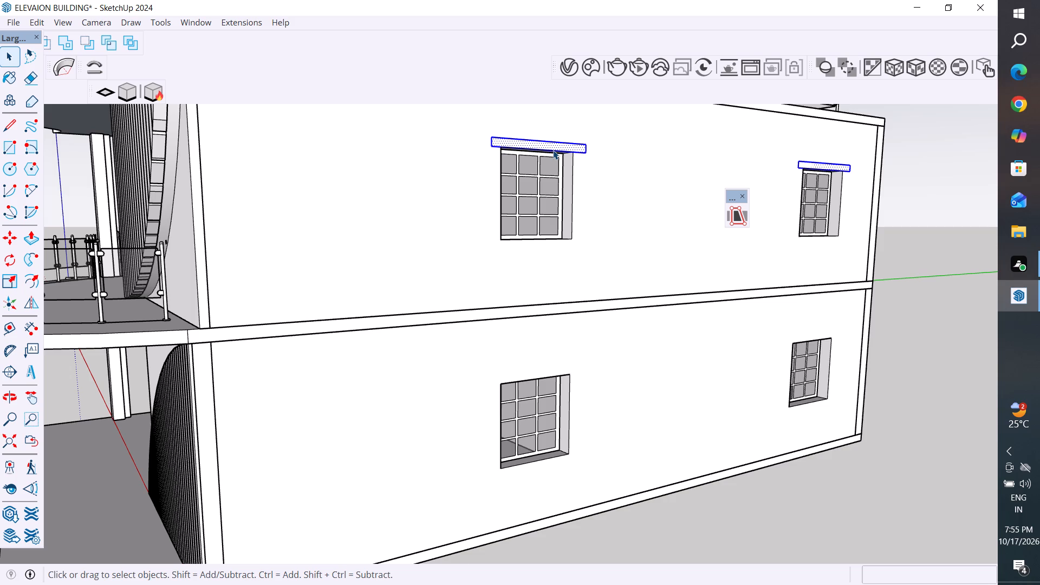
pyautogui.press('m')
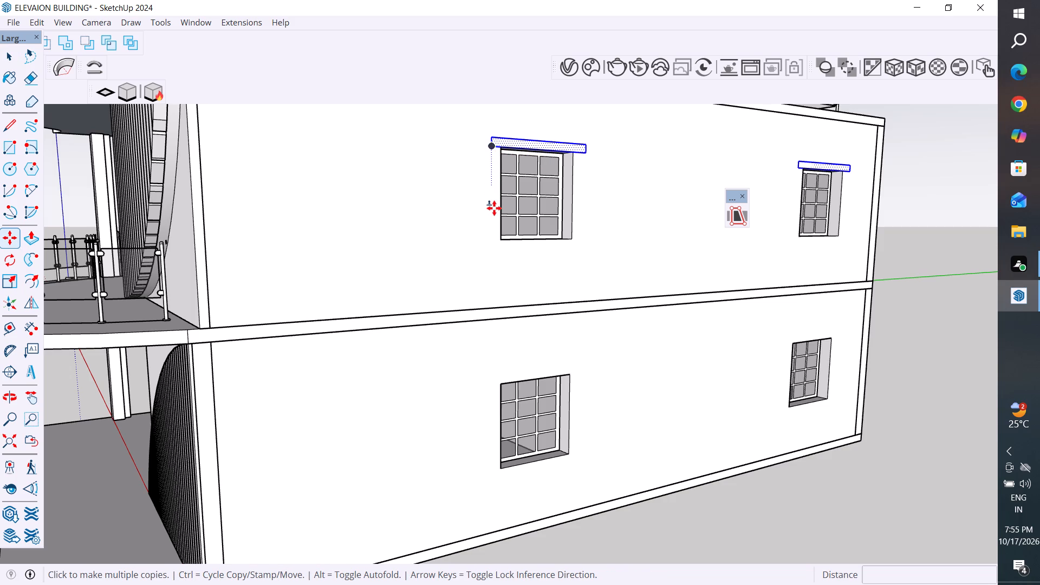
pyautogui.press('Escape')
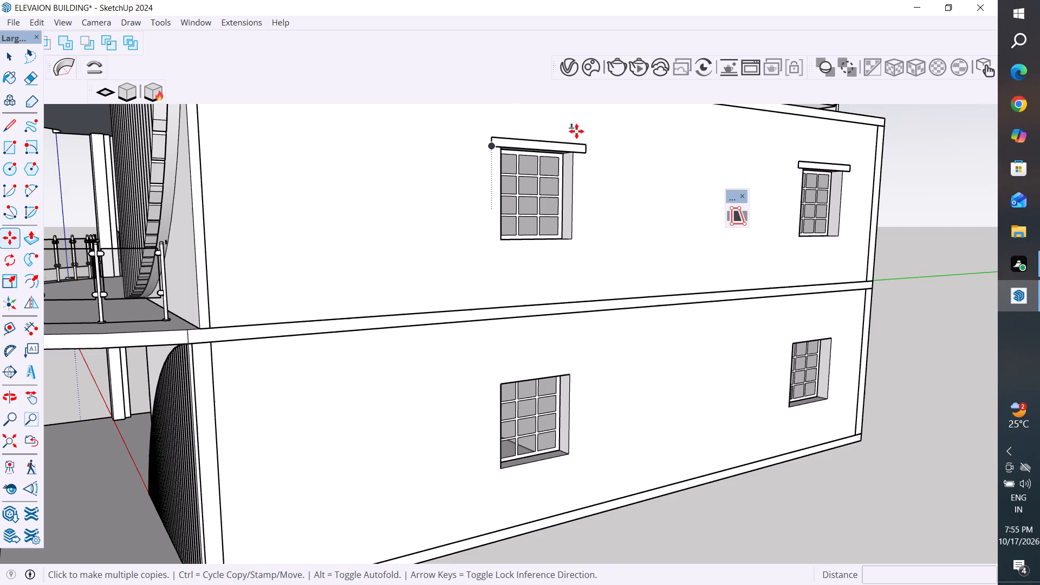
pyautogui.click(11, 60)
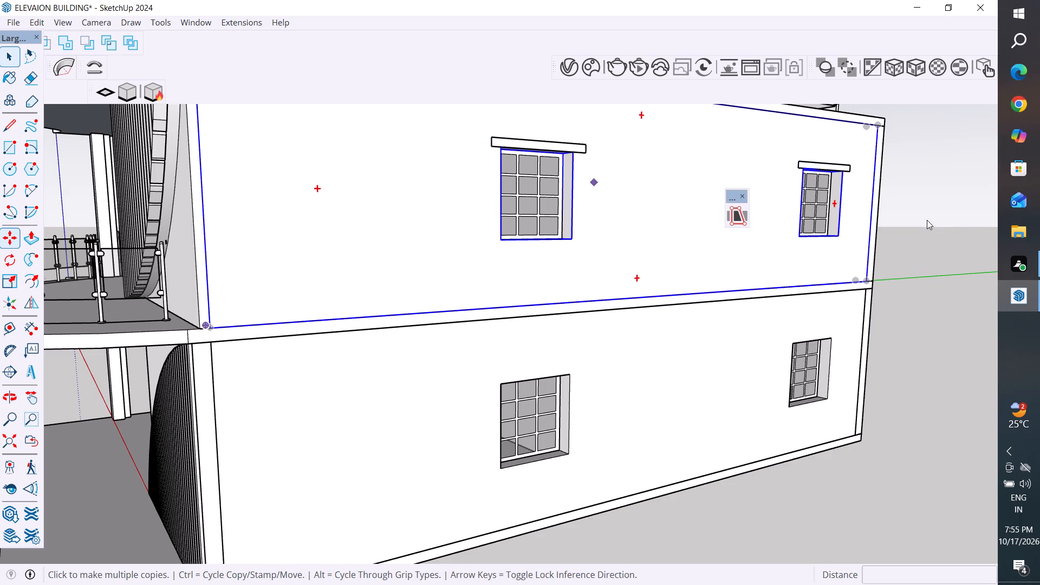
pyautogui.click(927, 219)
# Copy both bands above the upper floor's side-wall windows 10' 6" straight down onto the upper corners of the lower floor's windows.
pyautogui.click(561, 146)
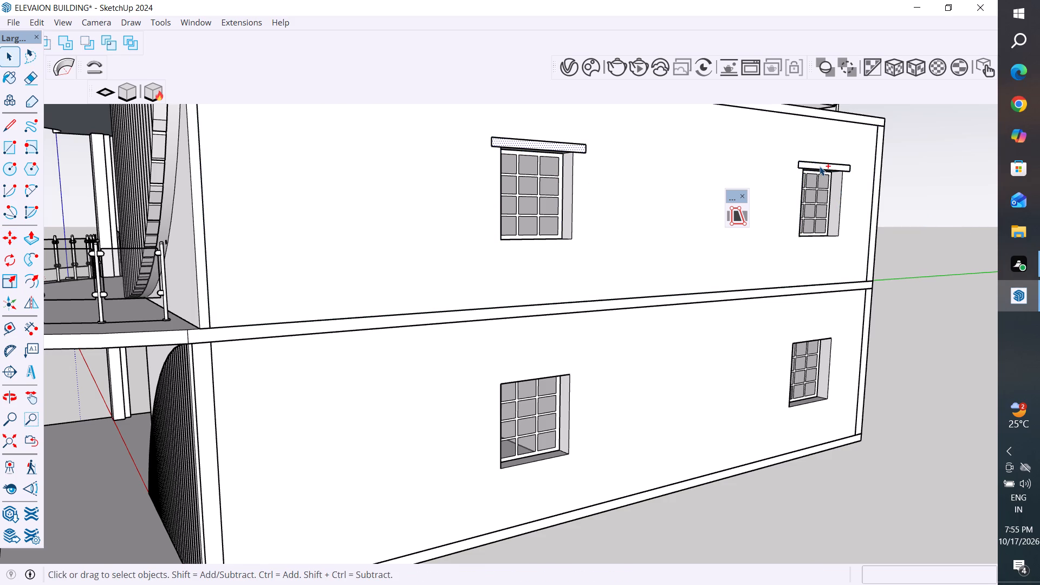
pyautogui.keyDown('ctrl'); pyautogui.scroll(3, 820, 166); pyautogui.keyUp('ctrl')
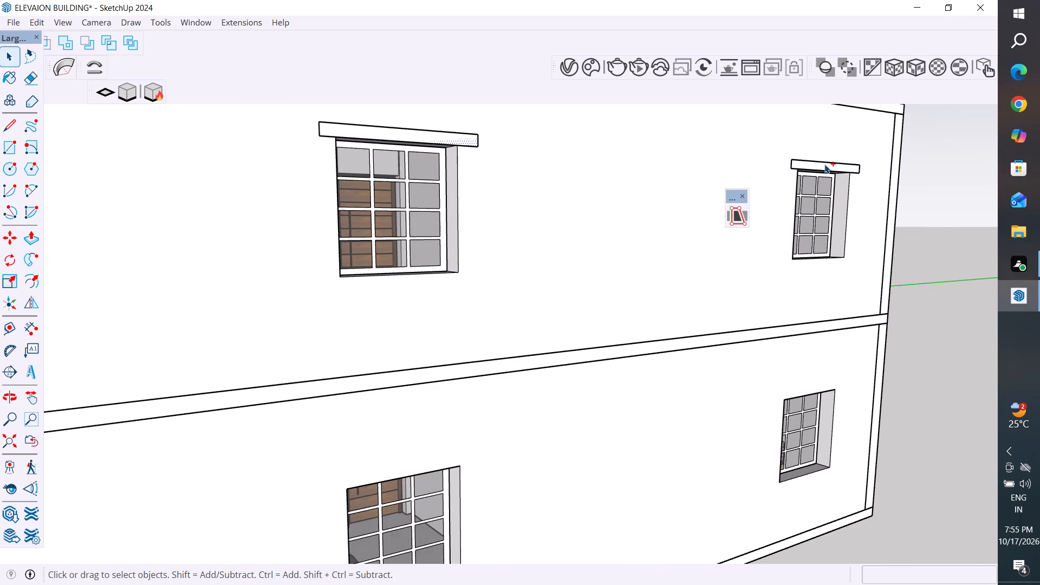
pyautogui.keyDown('ctrl'); pyautogui.click(825, 167); pyautogui.keyUp('ctrl')
pyautogui.press('m')
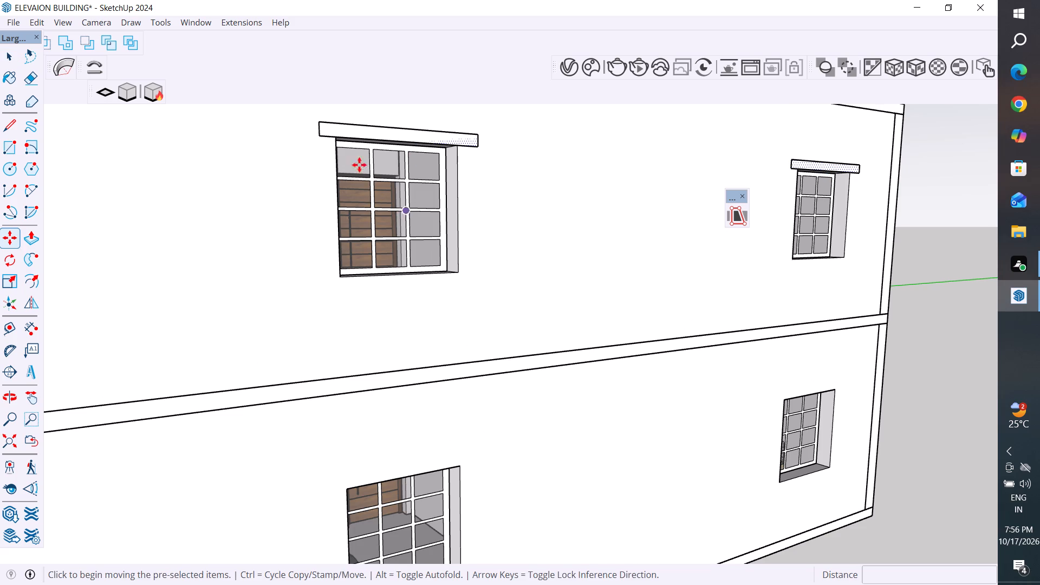
pyautogui.keyDown('ctrl'); pyautogui.click(339, 137); pyautogui.keyUp('ctrl')
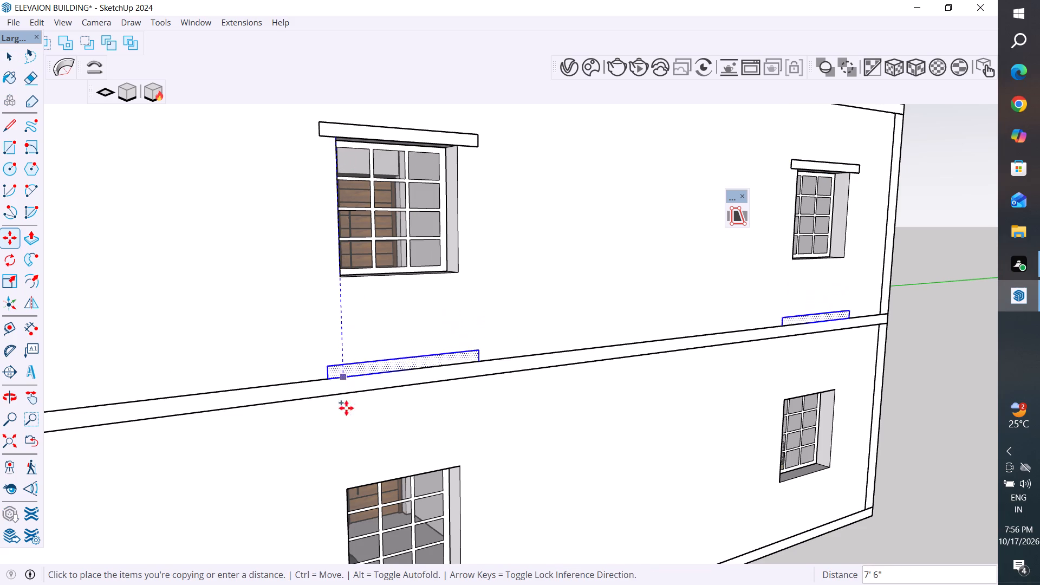
pyautogui.click(347, 490)
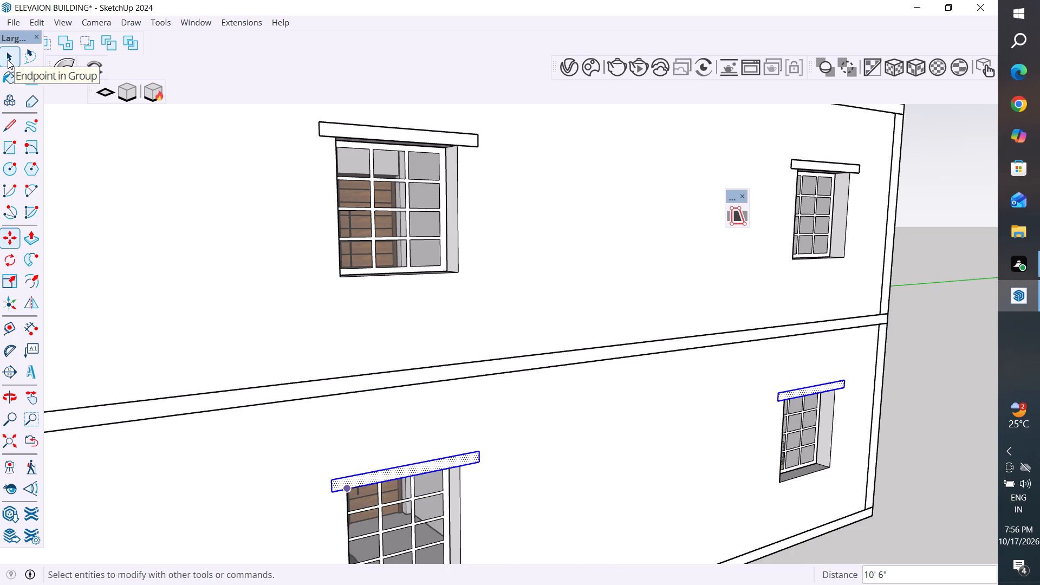
pyautogui.click(8, 60)
pyautogui.click(293, 75)
pyautogui.scroll(-12, 406, 262)
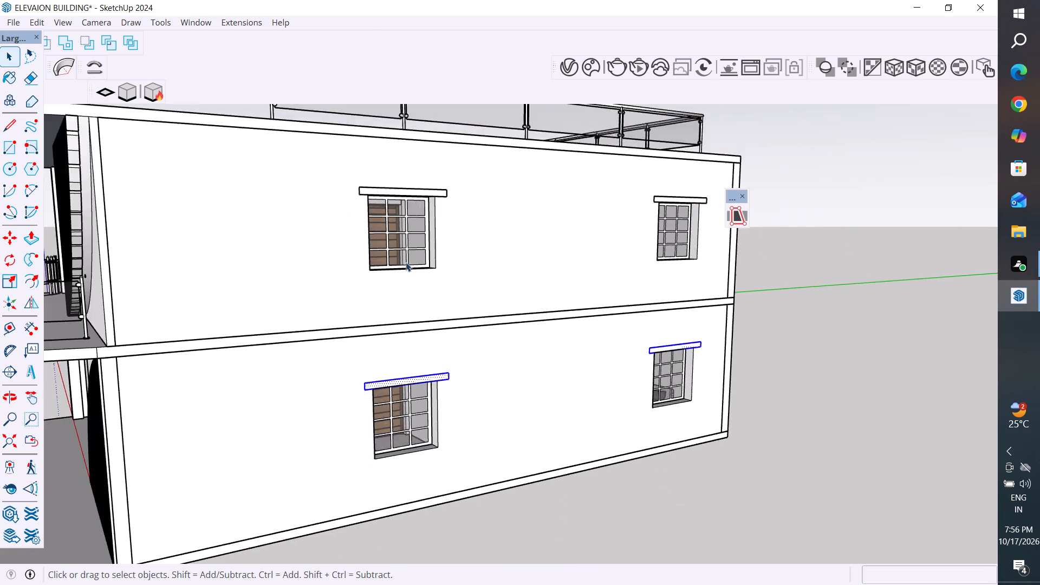
pyautogui.moveTo(472, 329); pyautogui.dragTo(444, 340, button='middle')
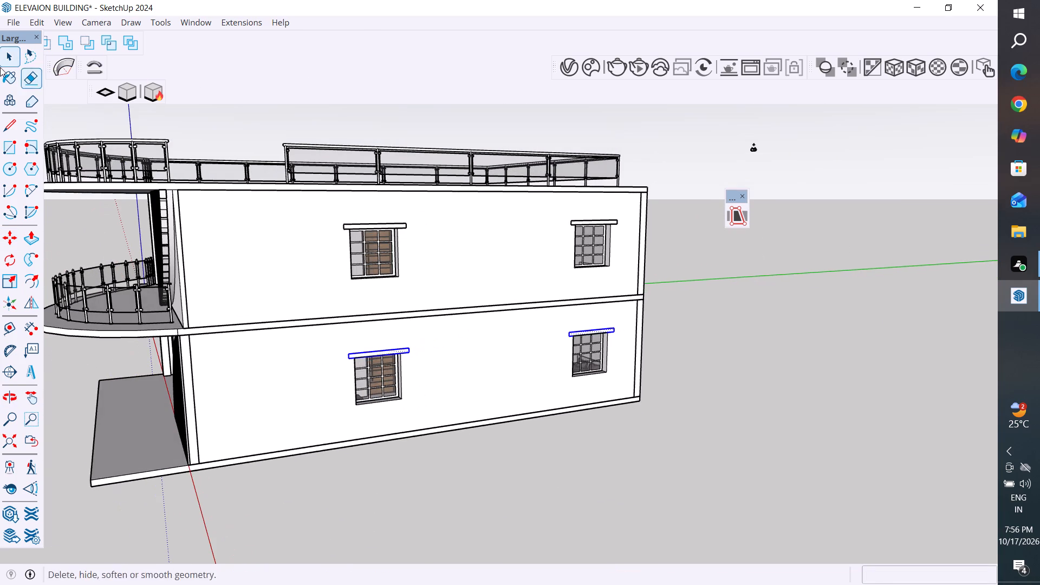
pyautogui.click(208, 120)
# Examine the side wall and the bands above its four windows from several distances and angles.
pyautogui.moveTo(431, 330); pyautogui.dragTo(456, 342, button='middle')
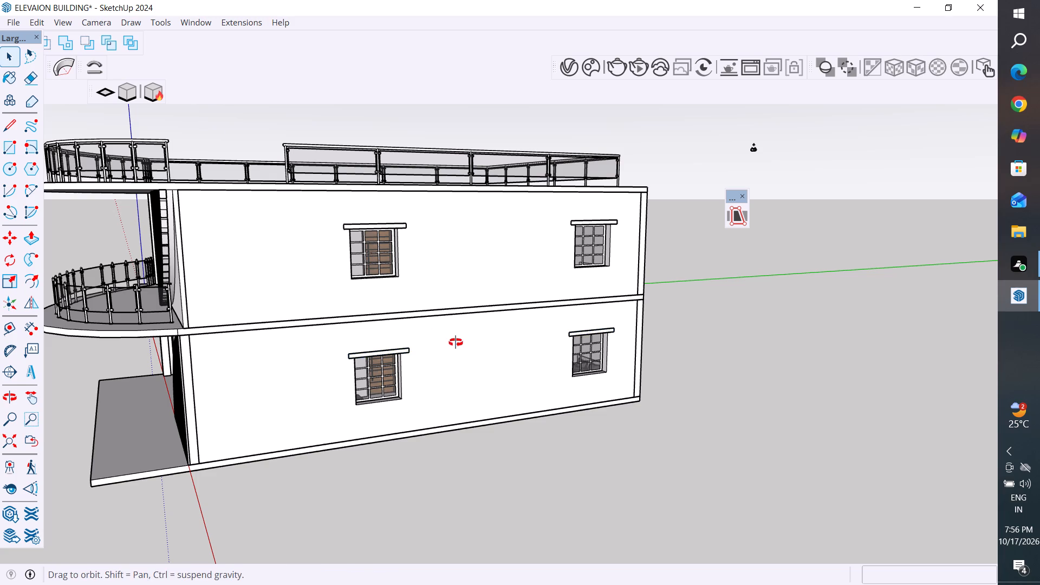
pyautogui.moveTo(456, 342); pyautogui.dragTo(478, 347, button='middle')
pyautogui.scroll(4, 700, 252)
pyautogui.scroll(-2, 704, 269)
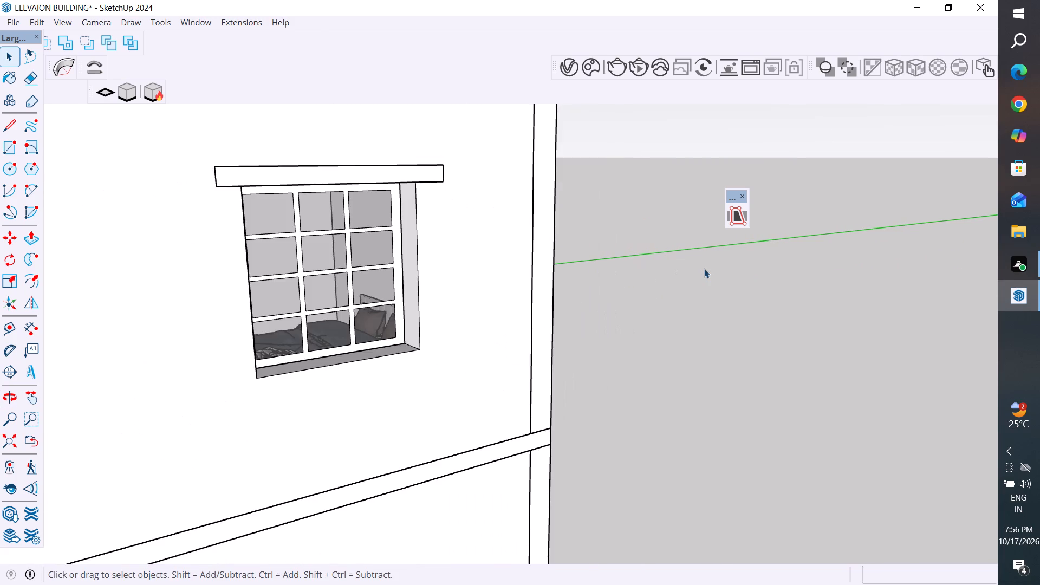
pyautogui.scroll(-3, 704, 269)
pyautogui.moveTo(544, 270); pyautogui.dragTo(579, 275, button='middle')
pyautogui.scroll(1, 716, 239)
pyautogui.moveTo(627, 261); pyautogui.dragTo(645, 258, button='middle')
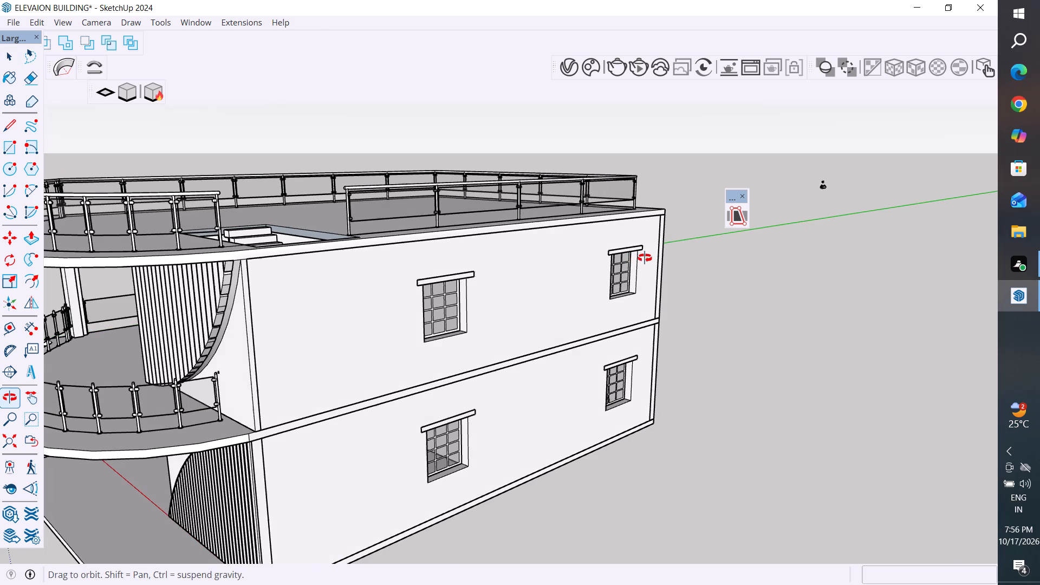
pyautogui.moveTo(645, 258); pyautogui.dragTo(647, 258, button='middle')
# Extrude the band above the upper floor's front-most side window 3' outward from the wall with Push/Pull.
pyautogui.scroll(2, 583, 460)
pyautogui.moveTo(525, 355); pyautogui.dragTo(552, 359, button='middle')
pyautogui.scroll(6, 438, 220)
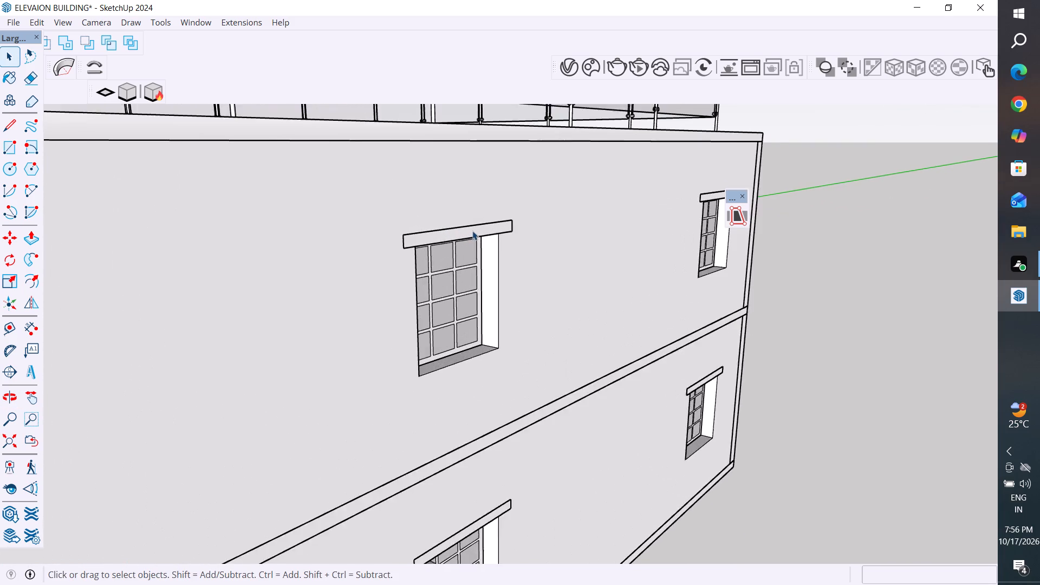
pyautogui.click(473, 231)
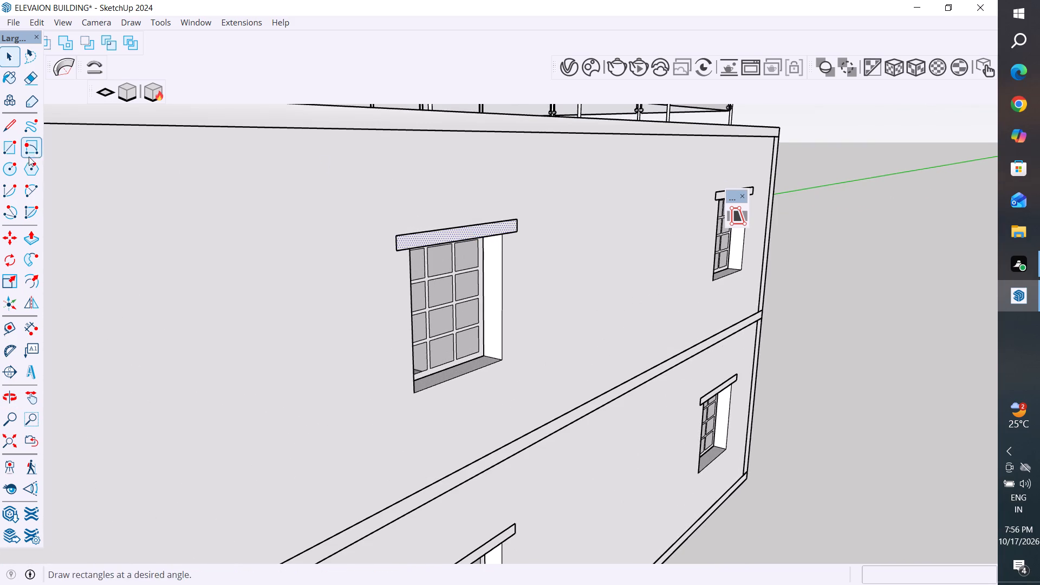
pyautogui.click(35, 236)
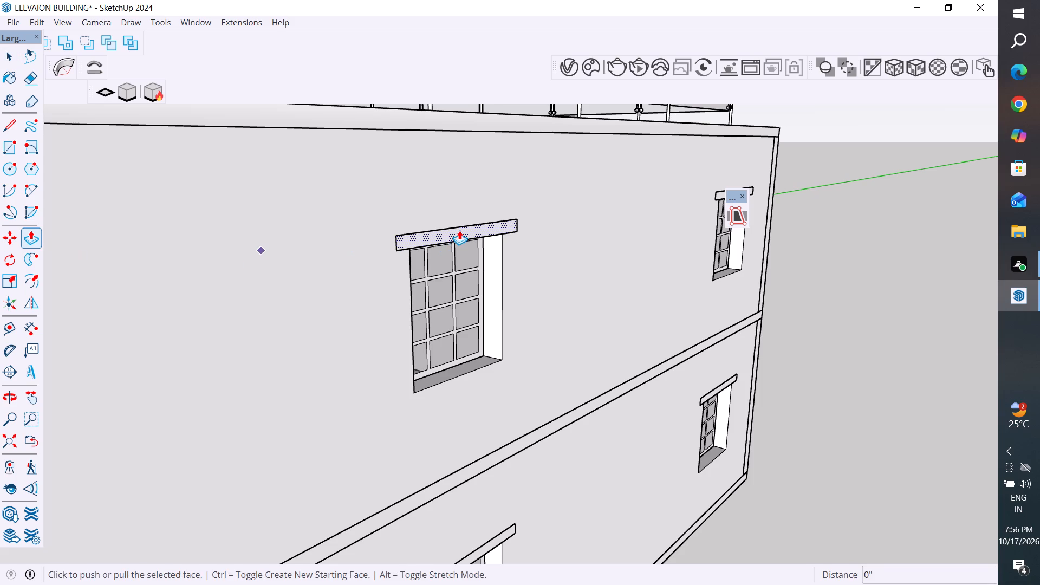
pyautogui.click(466, 229)
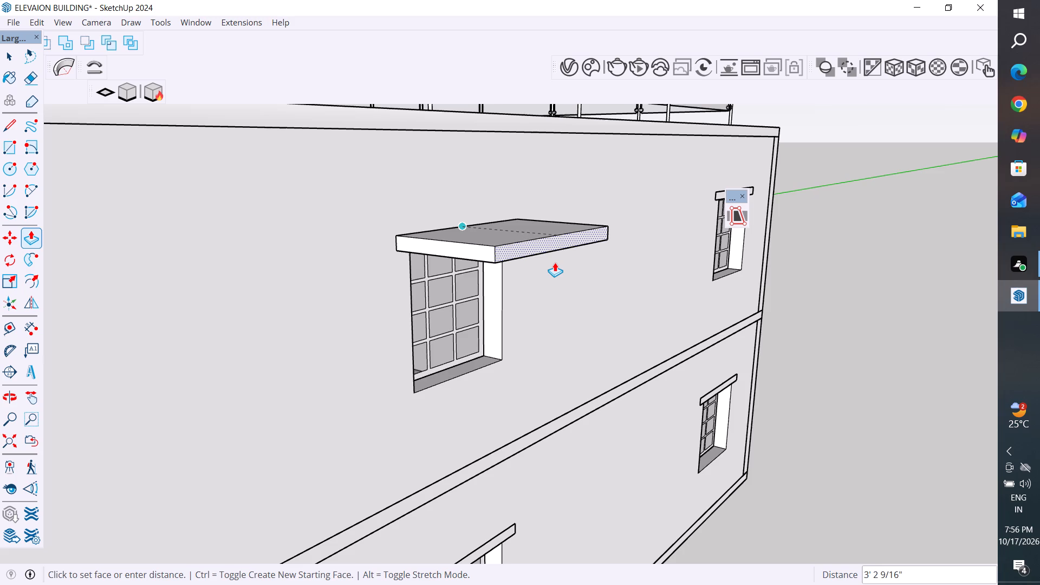
pyautogui.write("3'")
pyautogui.press('Return')
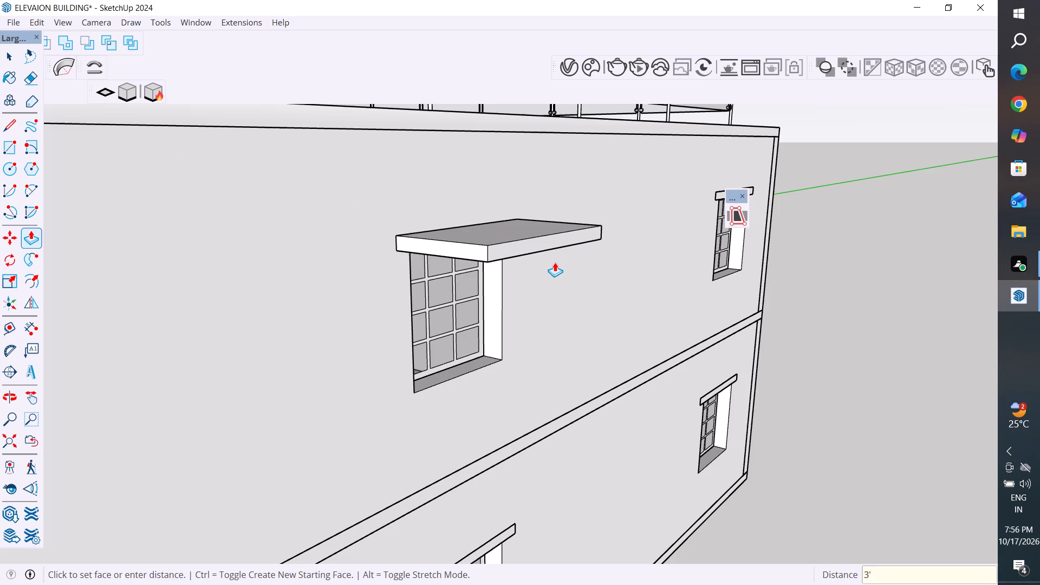
# Extrude the band above the upper floor's rear side window outward by the same 3' distance.
pyautogui.scroll(4, 791, 214)
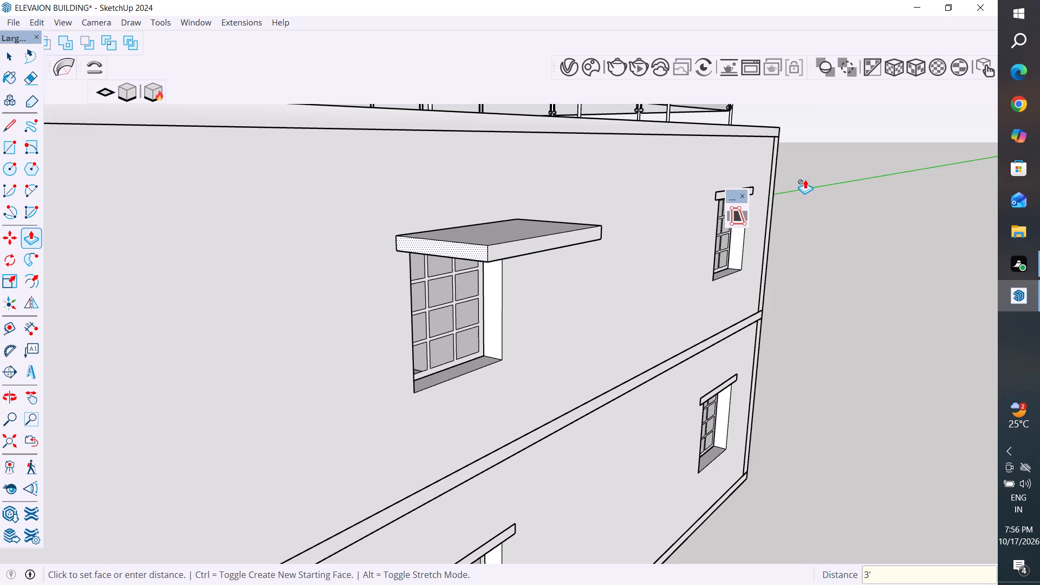
pyautogui.scroll(3, 805, 179)
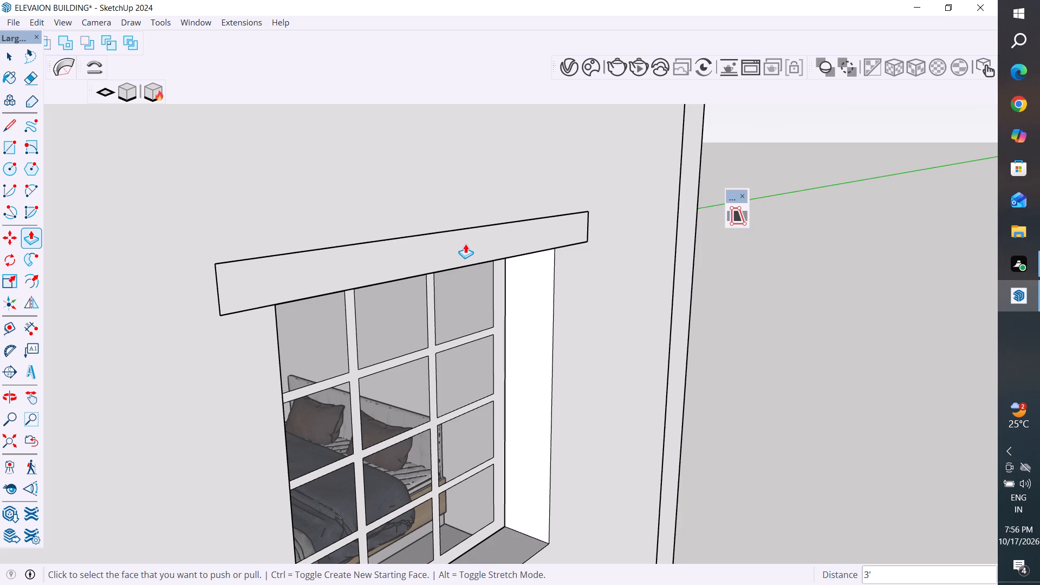
pyautogui.scroll(-4, 609, 161)
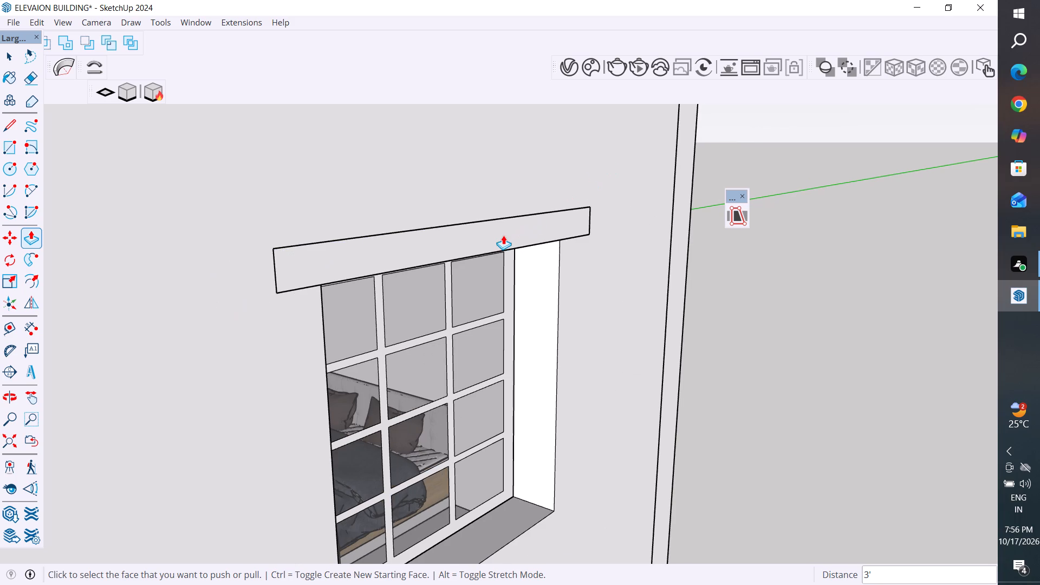
pyautogui.doubleClick(423, 237)
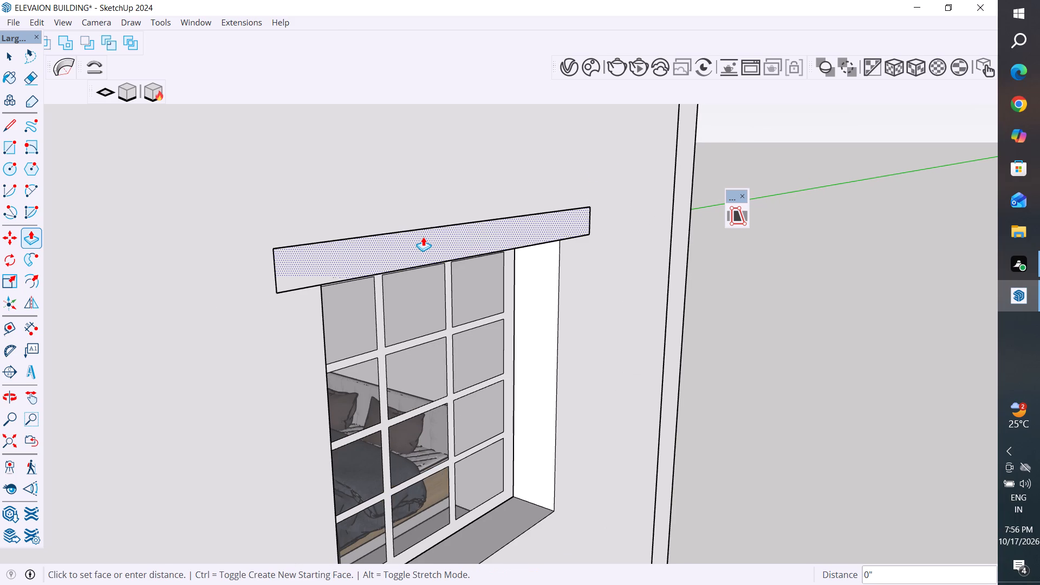
# Extrude the band above the lower floor's front-most side window outward from the wall by the same 3' distance with Push/Pull.
pyautogui.scroll(-16, 423, 237)
pyautogui.scroll(-11, 423, 237)
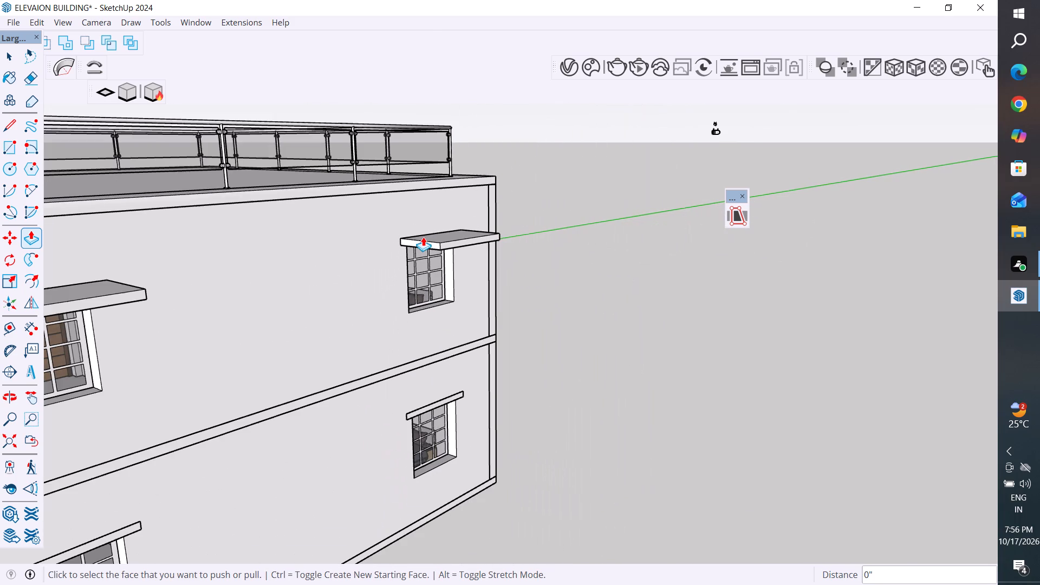
pyautogui.scroll(-6, 643, 300)
pyautogui.scroll(9, 394, 448)
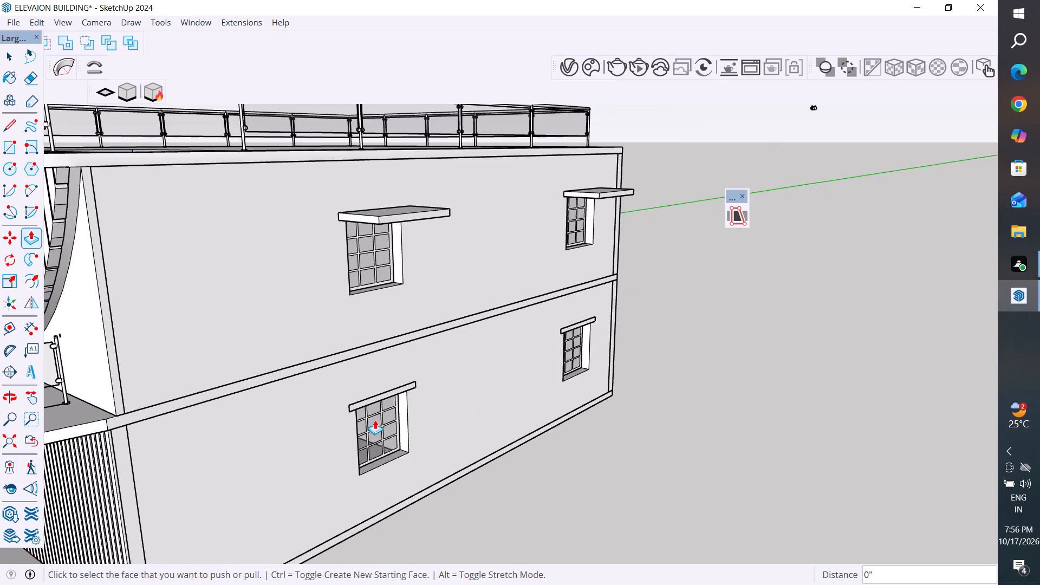
pyautogui.scroll(4, 374, 389)
pyautogui.scroll(7, 358, 433)
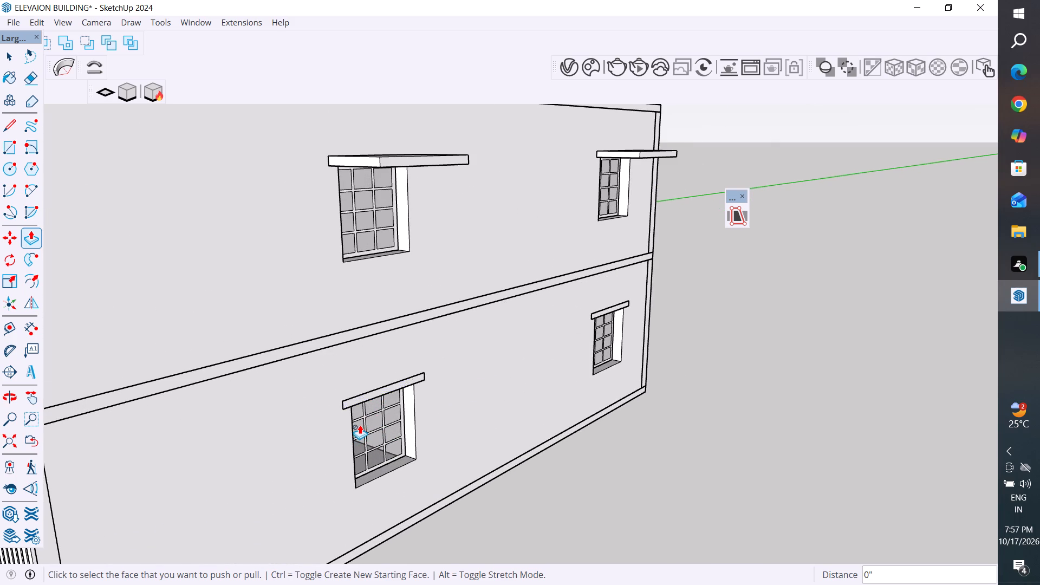
pyautogui.scroll(3, 360, 425)
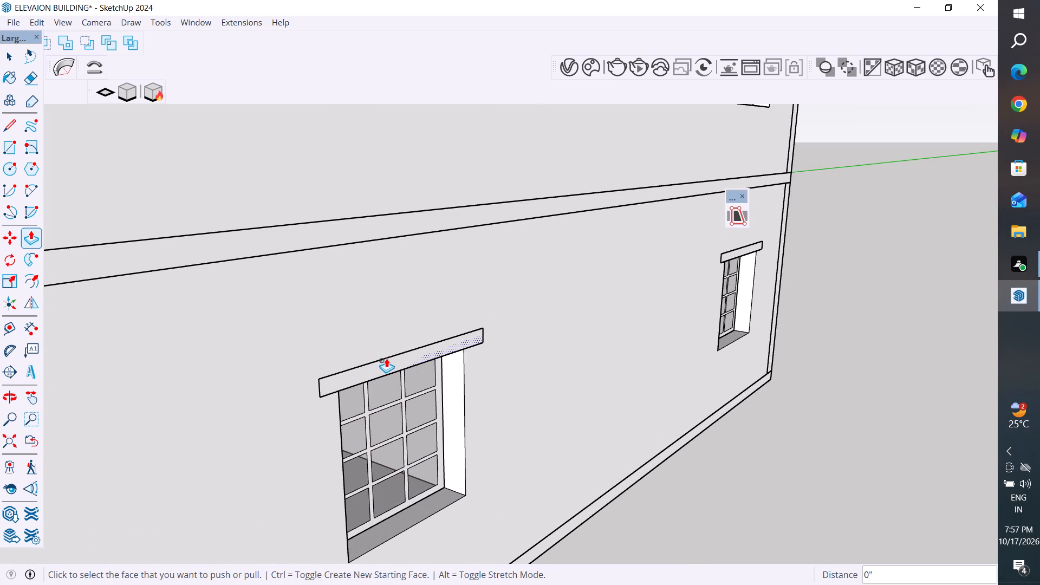
pyautogui.doubleClick(386, 358)
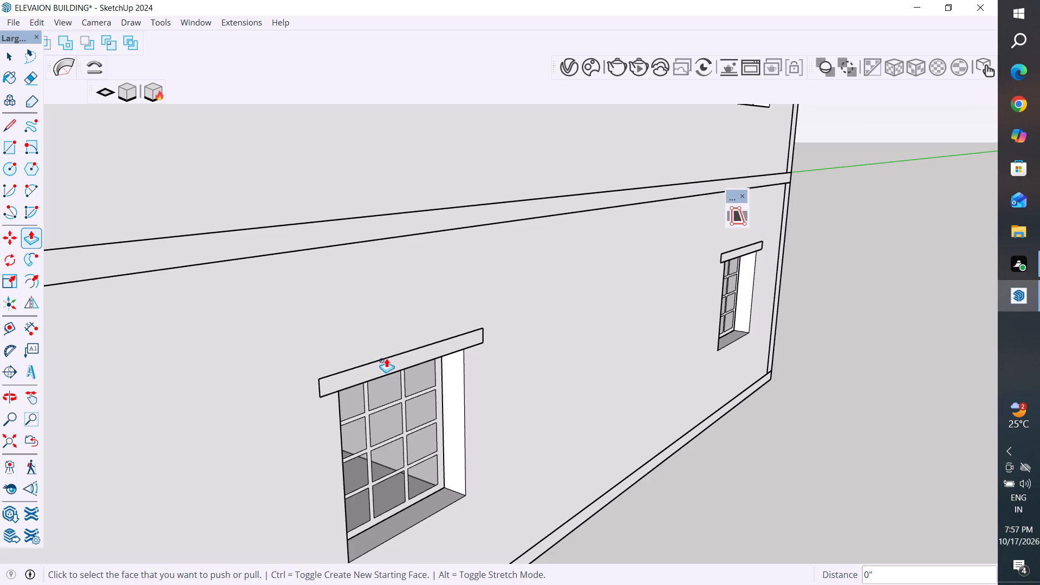
pyautogui.scroll(4, 458, 343)
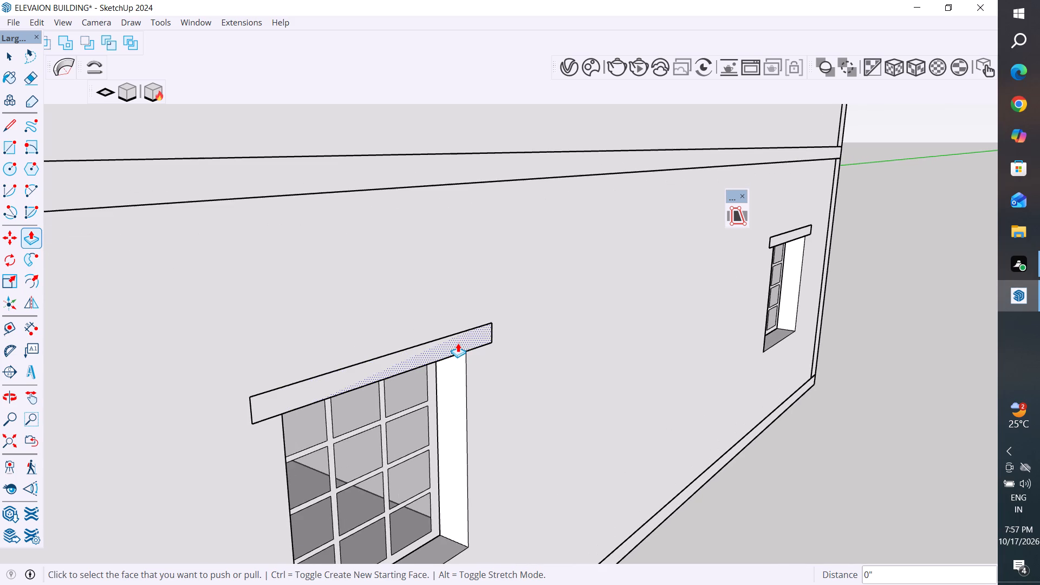
pyautogui.doubleClick(461, 337)
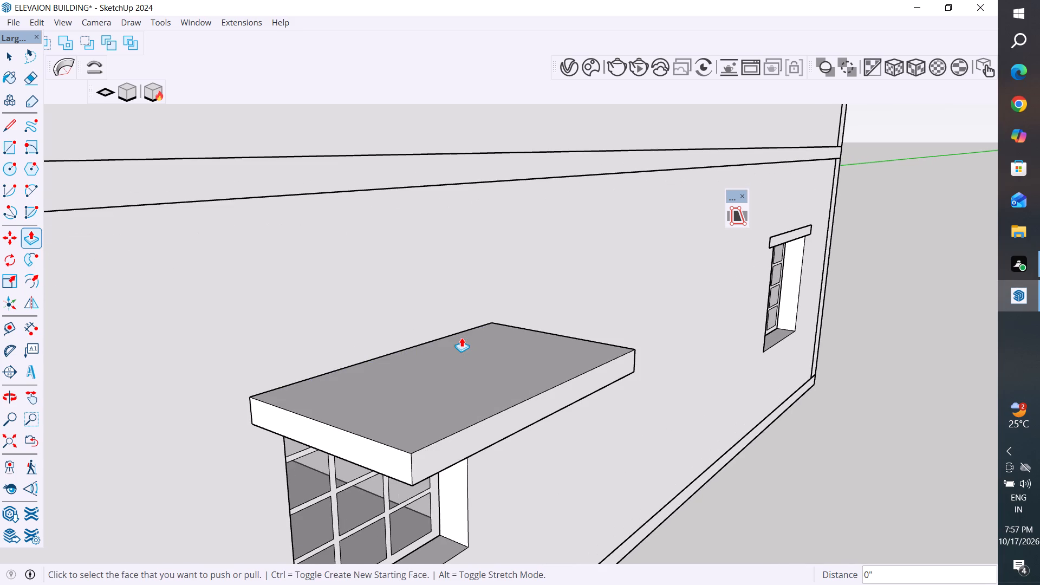
# Extrude the band above the lower floor's rear side window outward from the wall by the same 3' distance.
pyautogui.scroll(6, 889, 215)
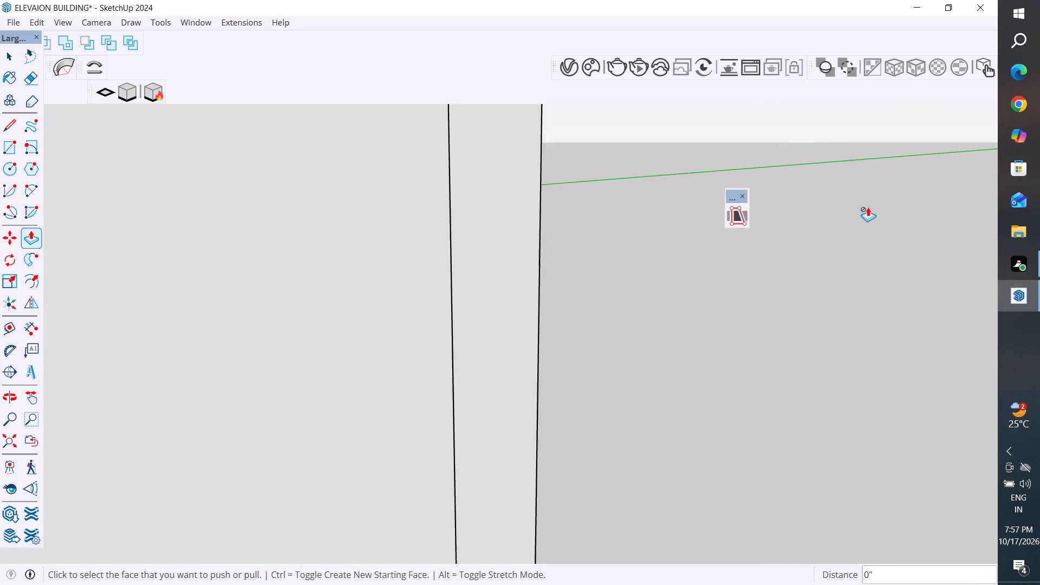
pyautogui.scroll(-4, 860, 233)
pyautogui.scroll(1, 790, 274)
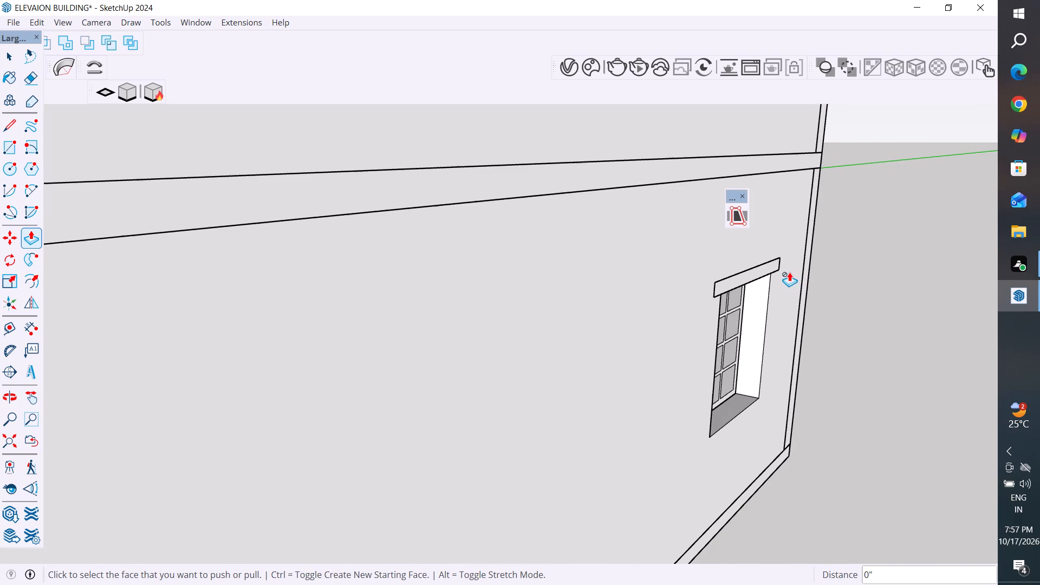
pyautogui.scroll(8, 758, 267)
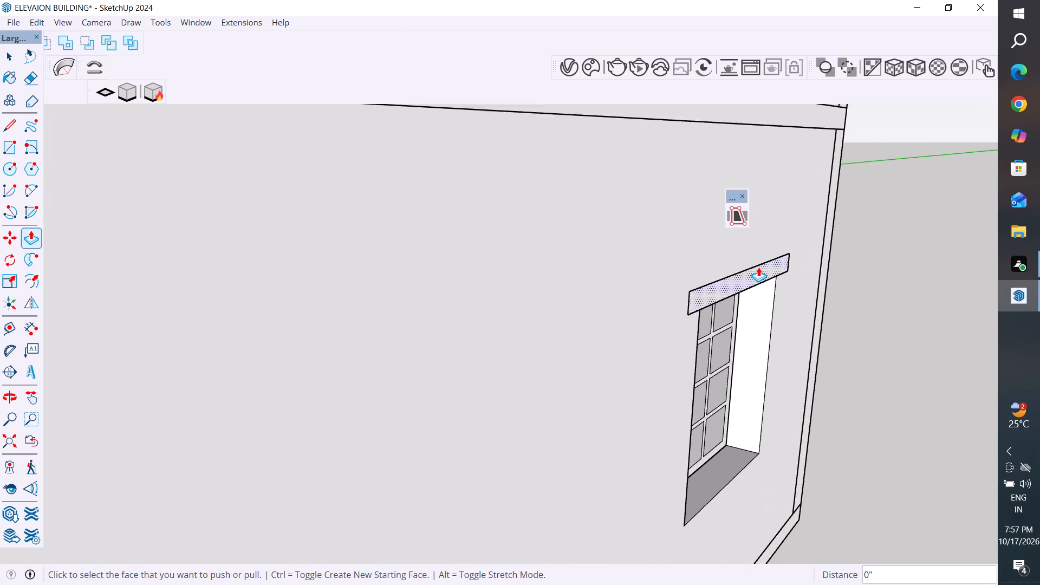
pyautogui.doubleClick(761, 269)
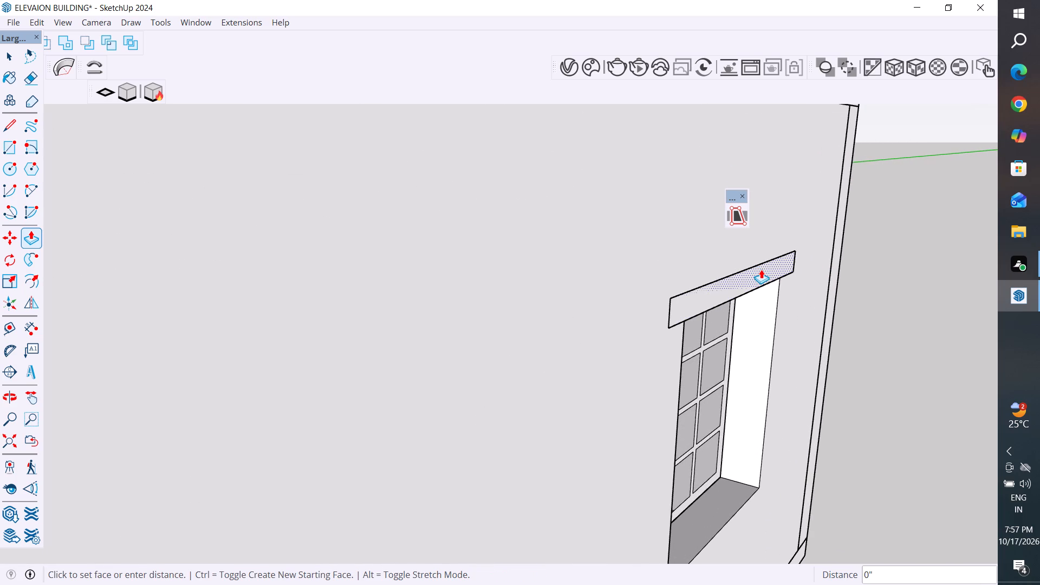
pyautogui.scroll(-10, 608, 393)
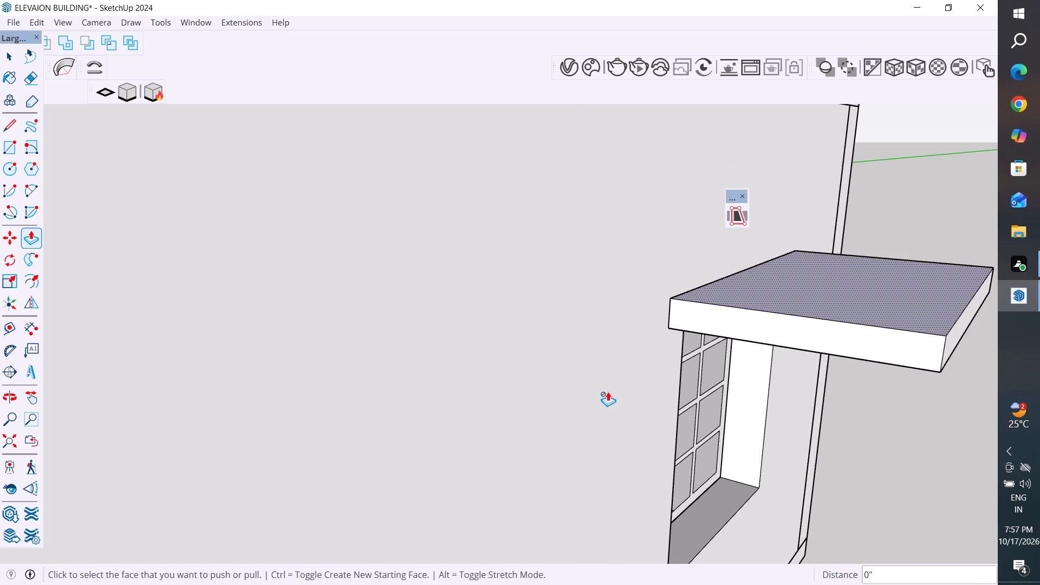
pyautogui.scroll(-1, 608, 392)
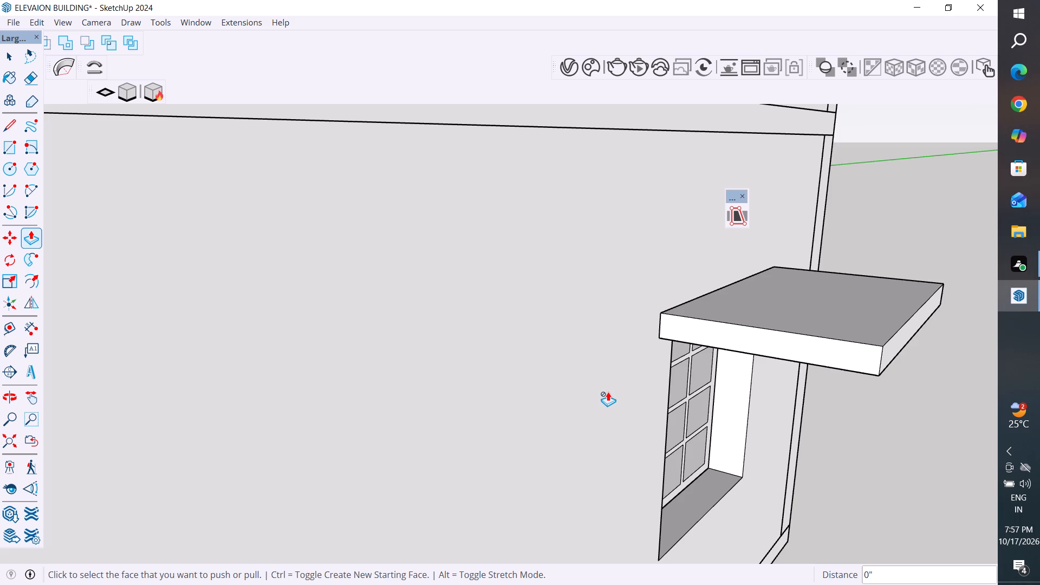
pyautogui.click(8, 60)
pyautogui.click(372, 101)
# Examine the building from the front and both side walls, comparing the windows and sunshade slabs.
pyautogui.scroll(-6, 376, 144)
pyautogui.scroll(-18, 376, 144)
pyautogui.scroll(-6, 620, 290)
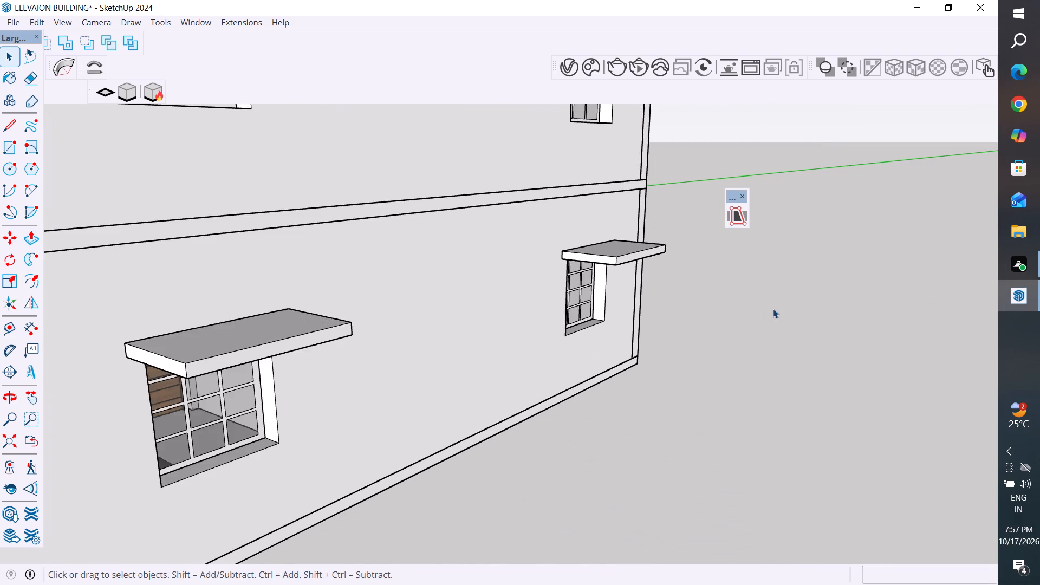
pyautogui.scroll(-11, 773, 309)
pyautogui.moveTo(721, 327); pyautogui.dragTo(764, 330, button='middle')
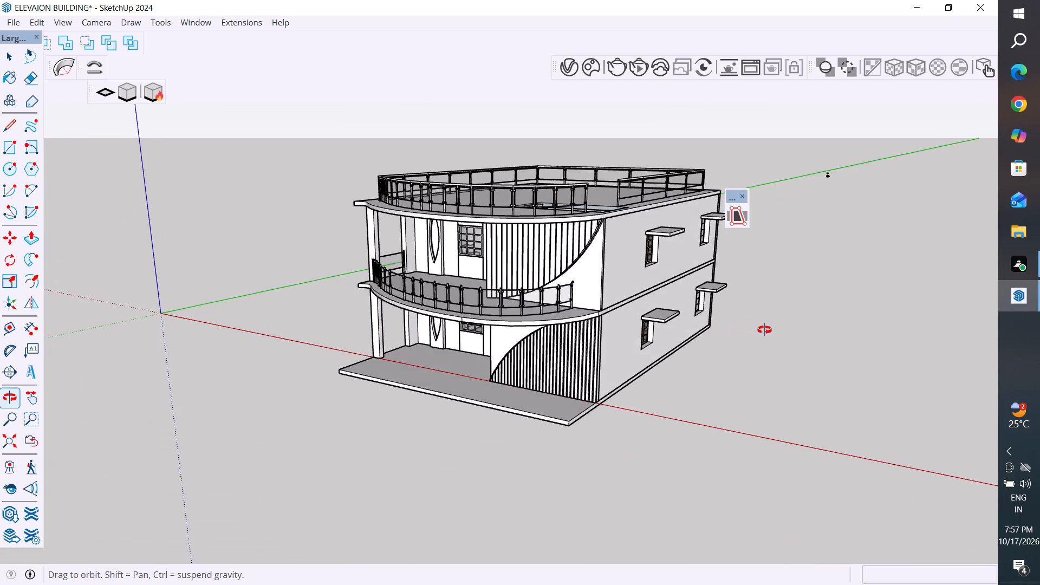
pyautogui.moveTo(764, 330); pyautogui.dragTo(956, 366, button='middle')
pyautogui.scroll(-5, 464, 406)
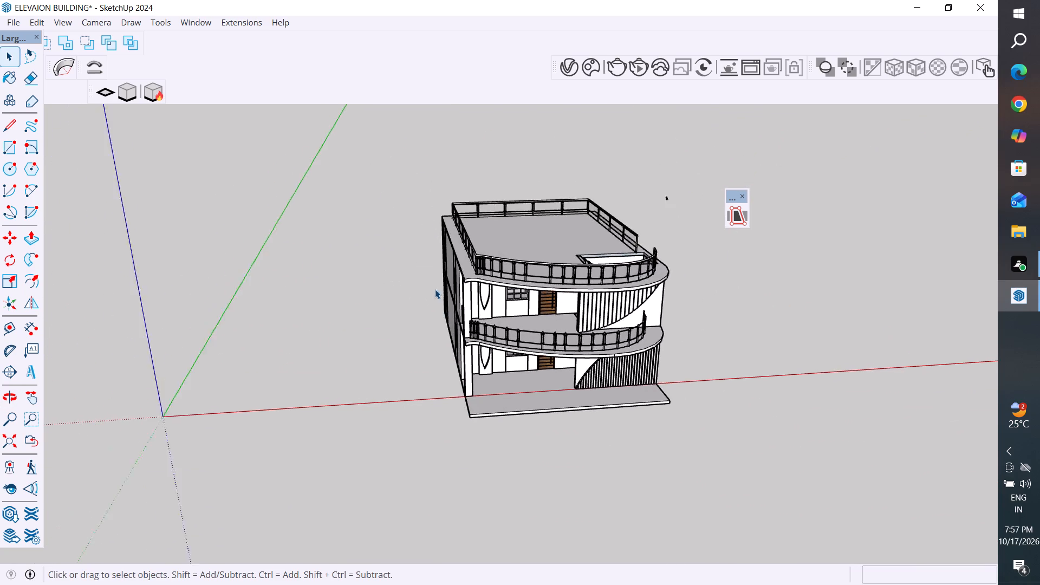
pyautogui.moveTo(435, 289); pyautogui.dragTo(486, 301, button='middle')
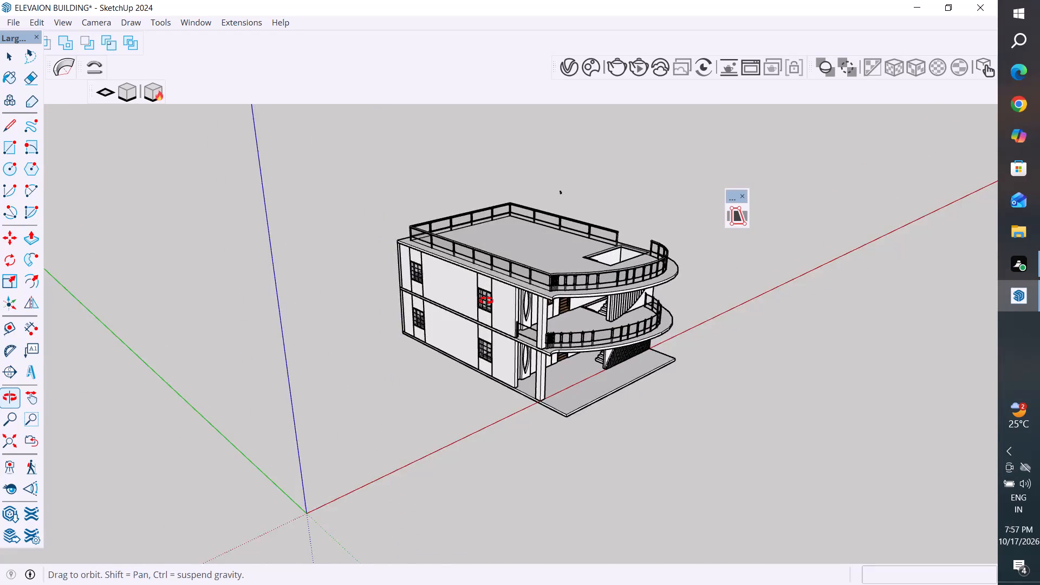
pyautogui.moveTo(486, 301); pyautogui.dragTo(270, 270, button='middle')
pyautogui.scroll(4, 619, 282)
pyautogui.moveTo(635, 284); pyautogui.dragTo(652, 285, button='middle')
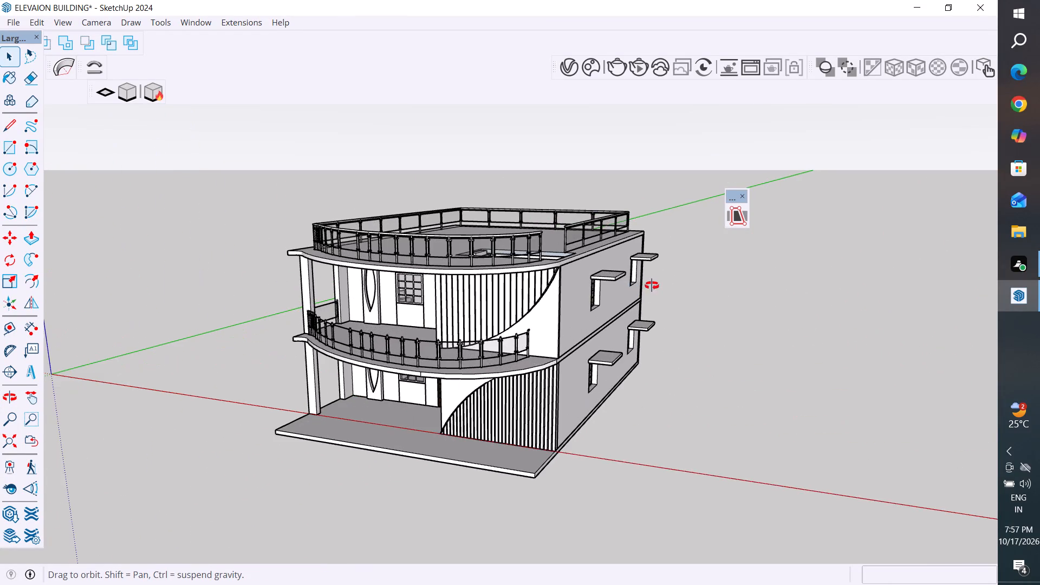
pyautogui.moveTo(652, 285); pyautogui.dragTo(677, 287, button='middle')
# Copy the upper floor's rear sunshade slab about 8' 2" straight outward from the side wall into empty space.
pyautogui.scroll(4, 638, 260)
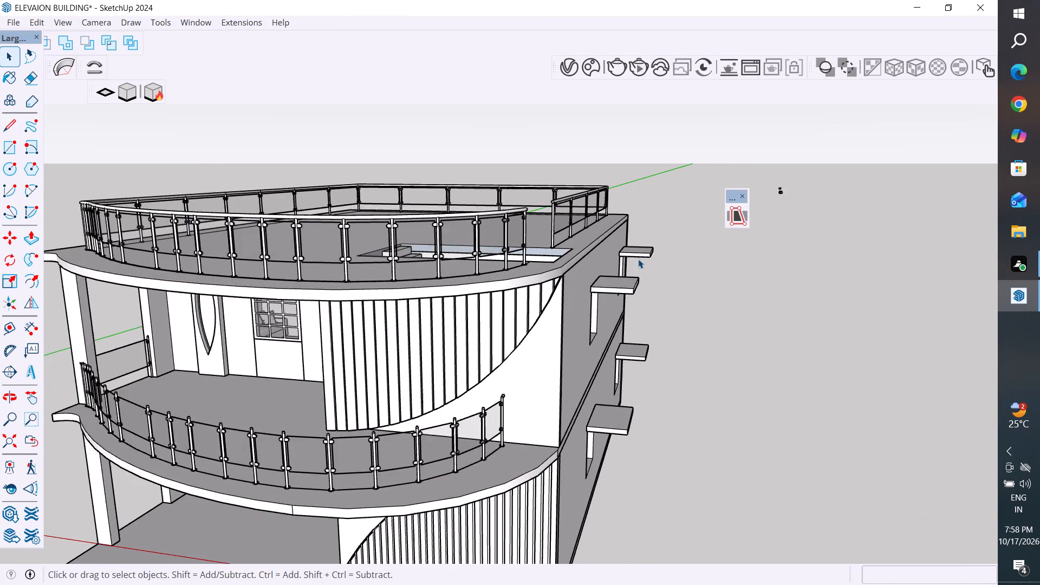
pyautogui.scroll(4, 633, 257)
pyautogui.moveTo(647, 263); pyautogui.dragTo(662, 263, button='middle')
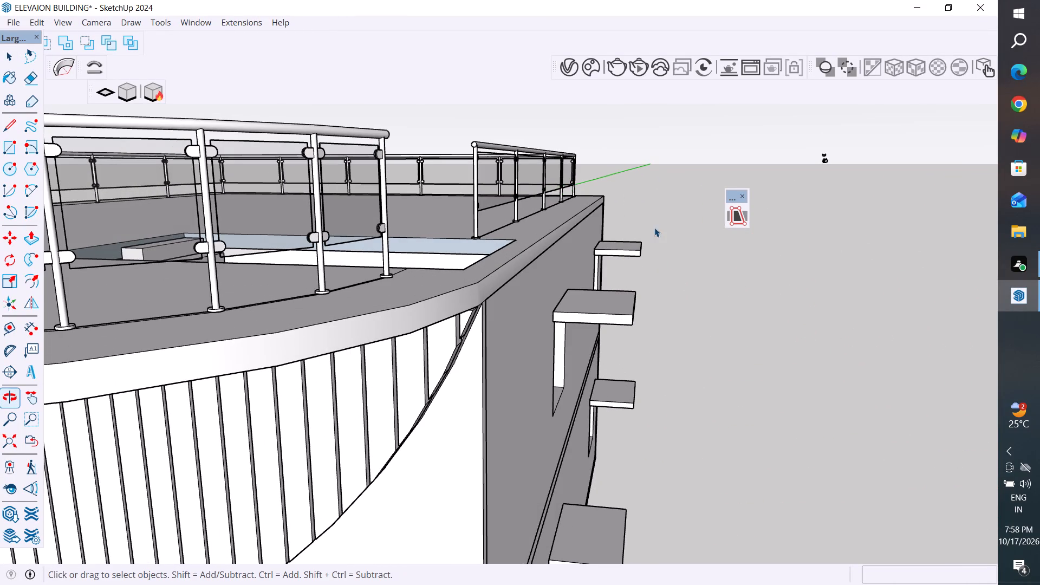
pyautogui.moveTo(656, 227); pyautogui.dragTo(617, 260)
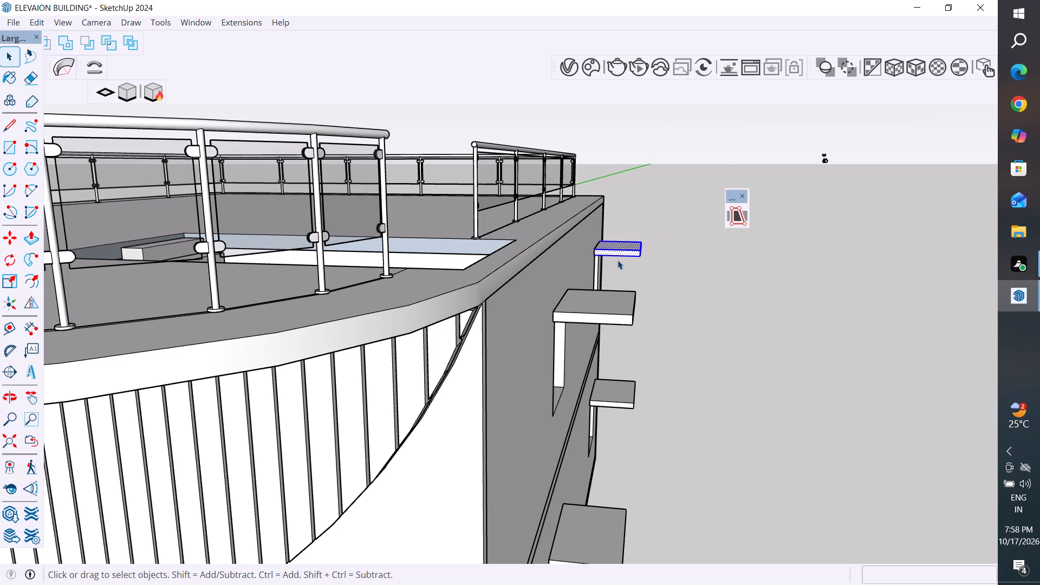
pyautogui.press('m')
pyautogui.scroll(4, 609, 251)
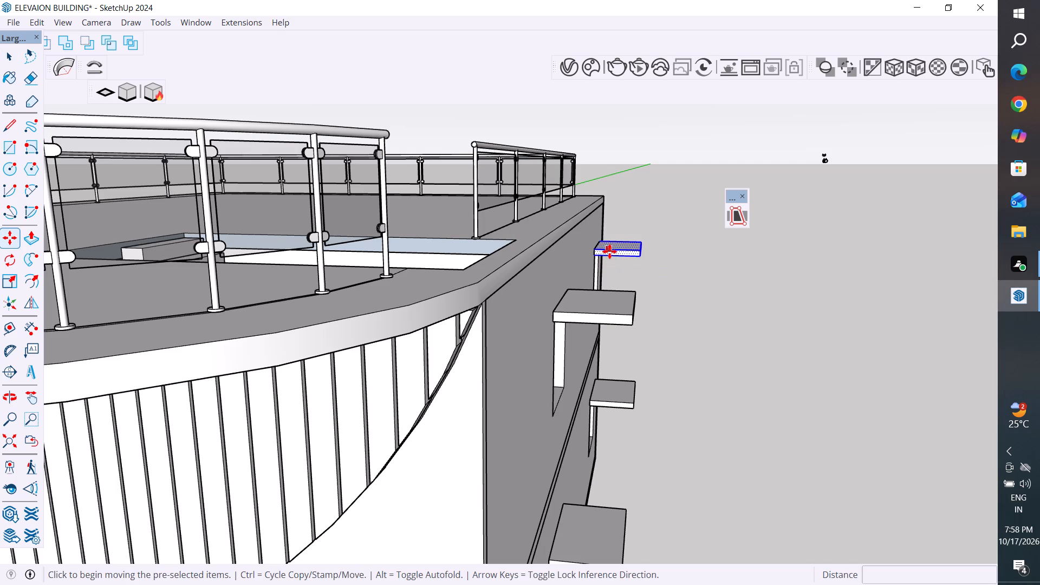
pyautogui.scroll(4, 609, 251)
pyautogui.keyDown('ctrl'); pyautogui.click(581, 261); pyautogui.keyUp('ctrl')
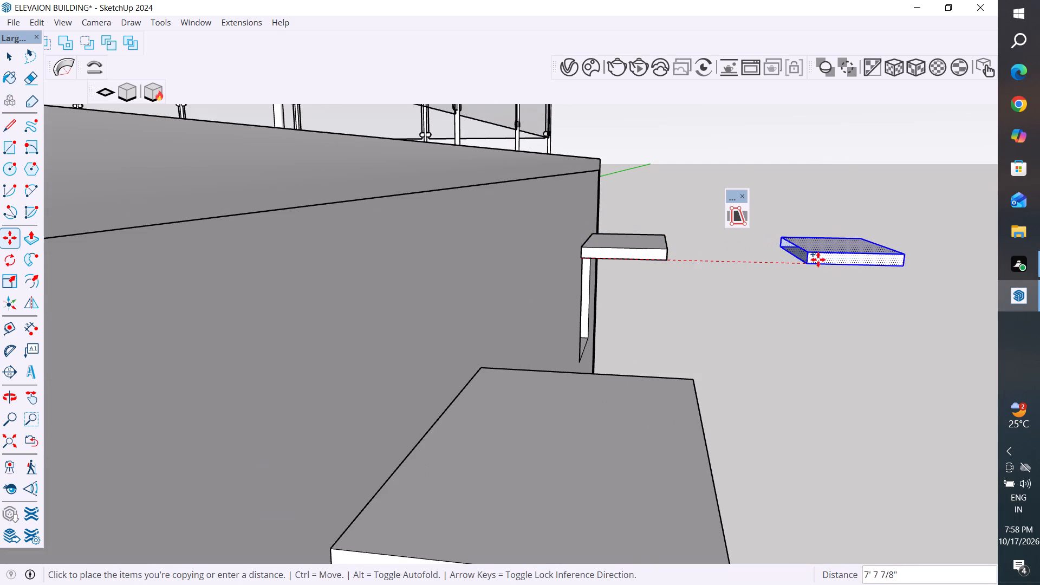
pyautogui.click(823, 259)
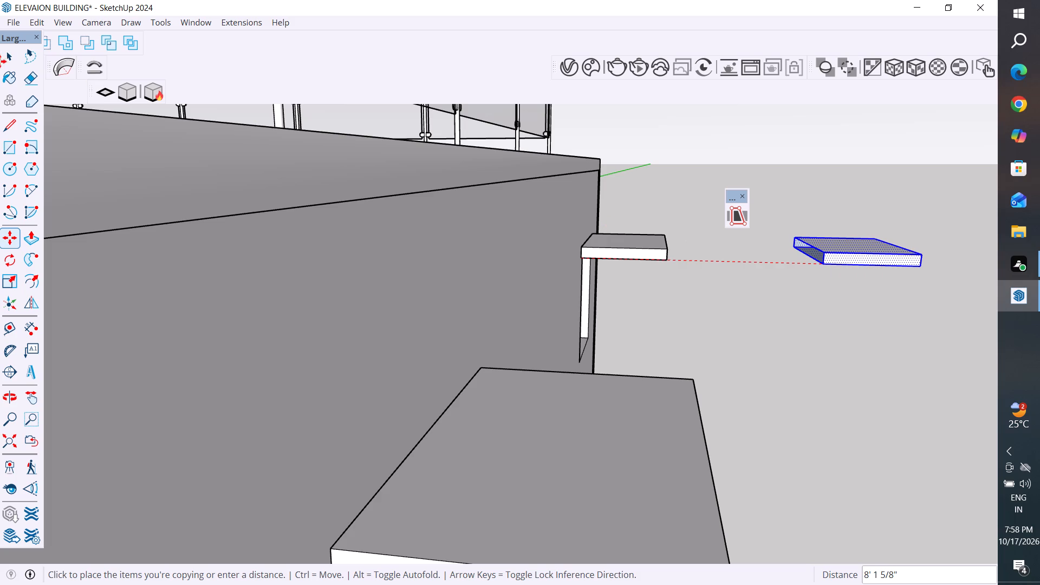
# Close the open wall-side end of the copied slab with a corner-to-corner rectangle, 4 5/8" by 5' 2 7/8".
pyautogui.click(8, 56)
pyautogui.click(11, 147)
pyautogui.scroll(3, 783, 262)
pyautogui.scroll(1, 830, 229)
pyautogui.scroll(-3, 705, 305)
pyautogui.moveTo(790, 309); pyautogui.dragTo(795, 309, button='middle')
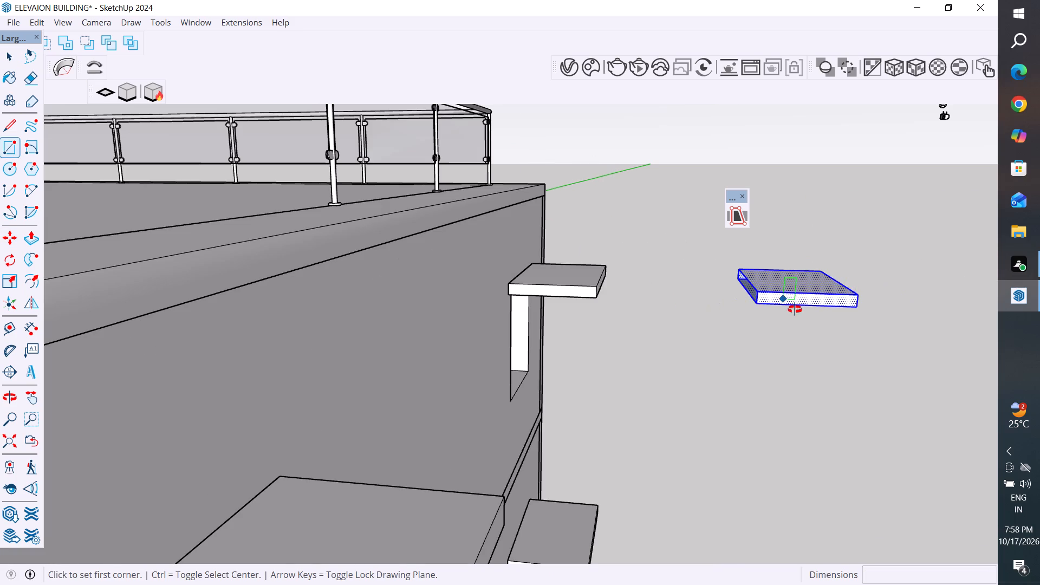
pyautogui.moveTo(795, 309); pyautogui.dragTo(829, 313, button='middle')
pyautogui.scroll(3, 741, 264)
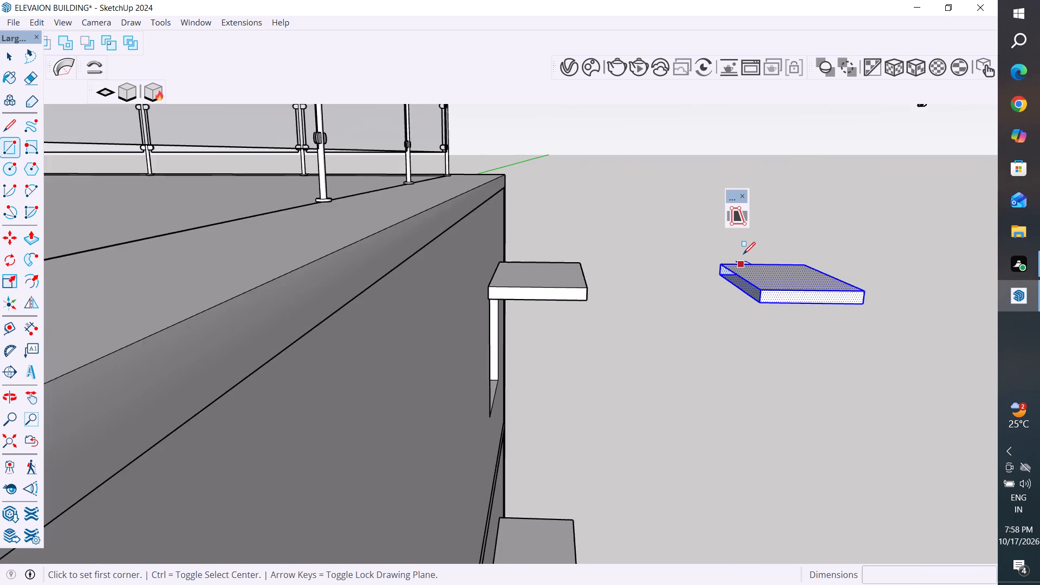
pyautogui.scroll(2, 743, 254)
pyautogui.scroll(-2, 743, 254)
pyautogui.scroll(-1, 695, 284)
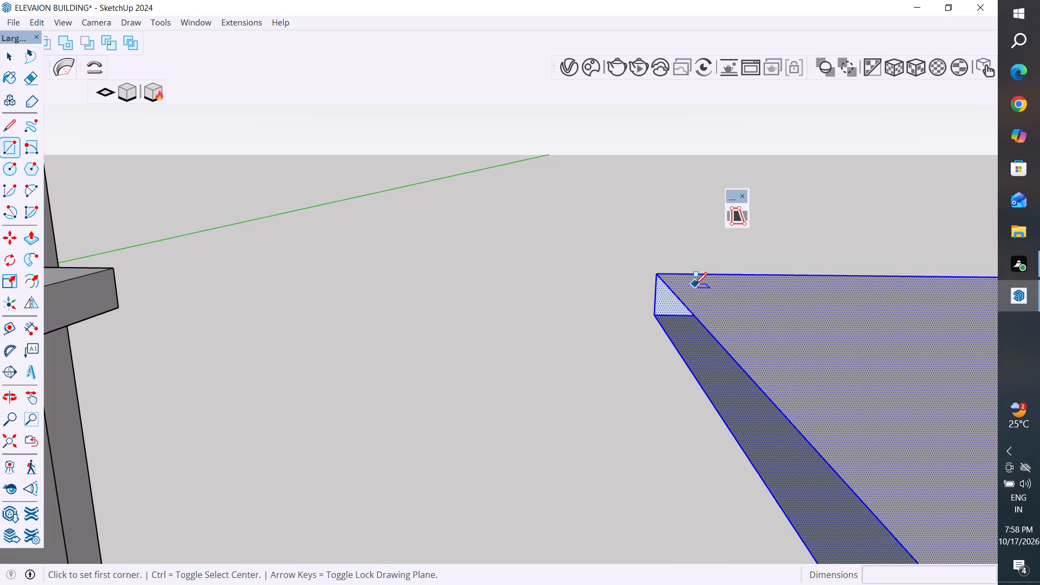
pyautogui.scroll(-1, 695, 284)
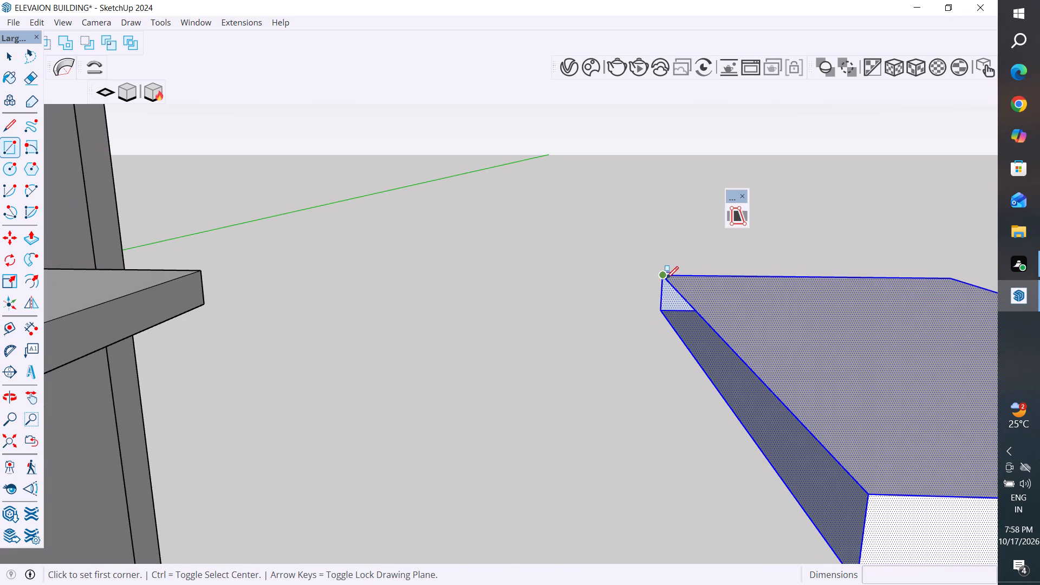
pyautogui.click(666, 278)
pyautogui.scroll(-4, 822, 500)
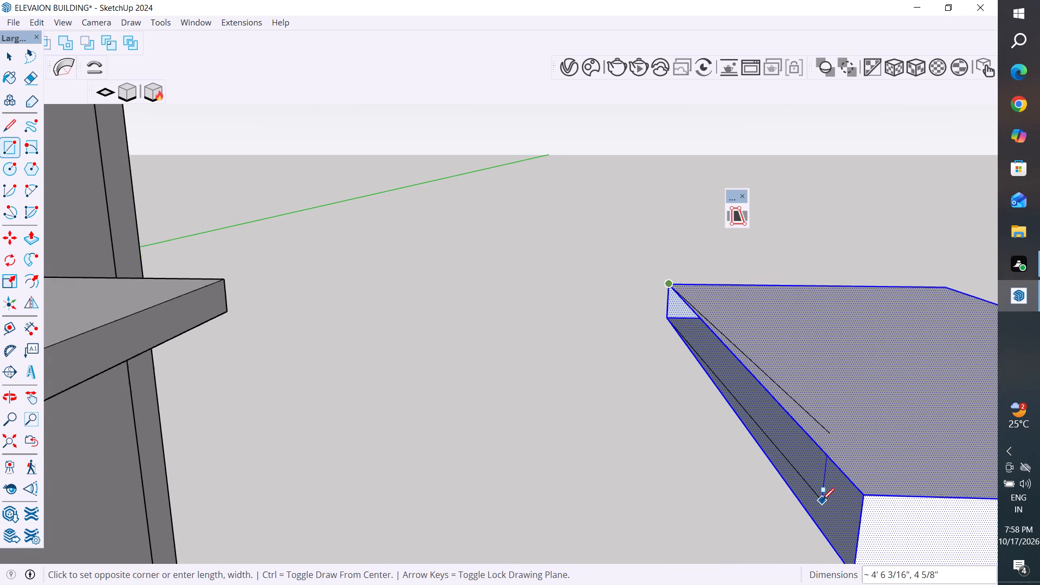
pyautogui.scroll(-2, 822, 500)
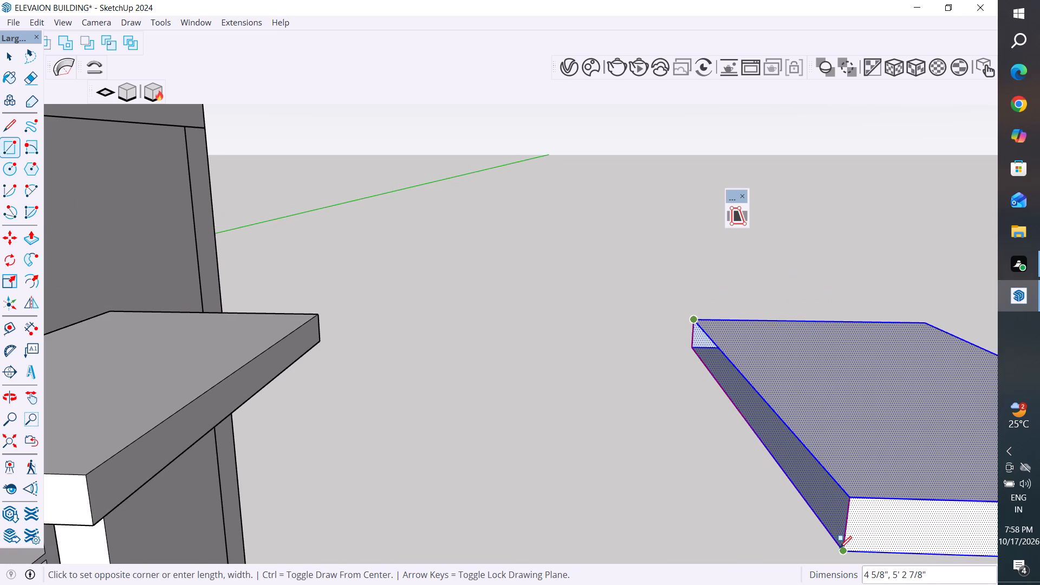
pyautogui.click(841, 553)
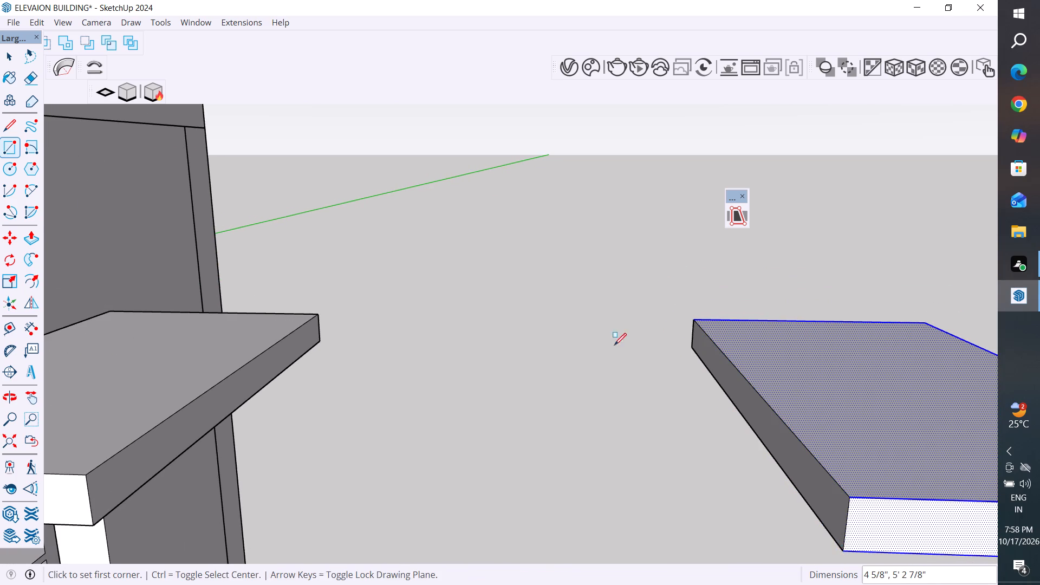
# Select the whole closed slab copy beside the building and make it a group.
pyautogui.click(11, 61)
pyautogui.click(443, 311)
pyautogui.scroll(-5, 563, 260)
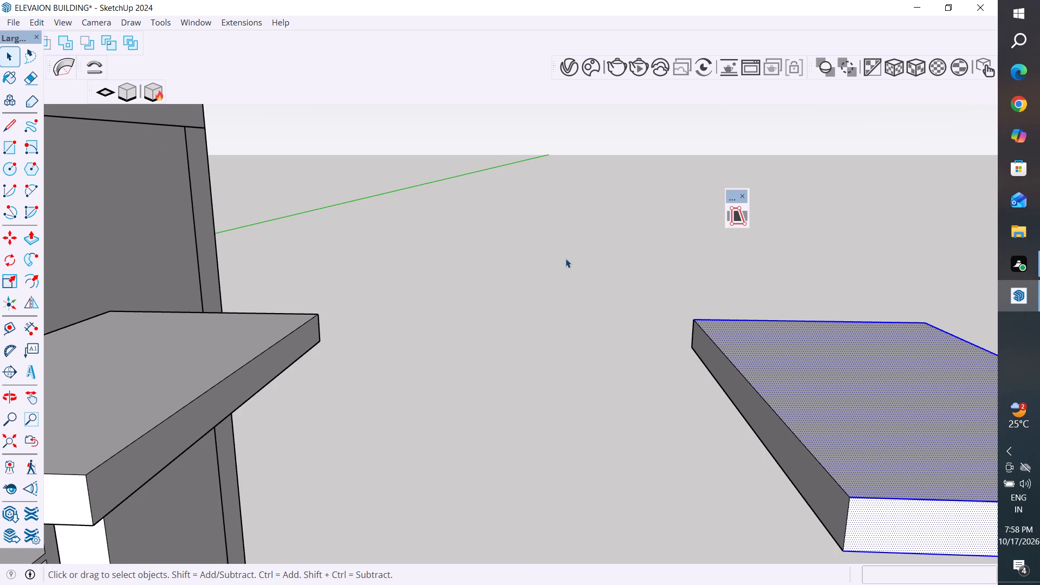
pyautogui.scroll(-4, 565, 258)
pyautogui.moveTo(679, 260); pyautogui.dragTo(592, 318)
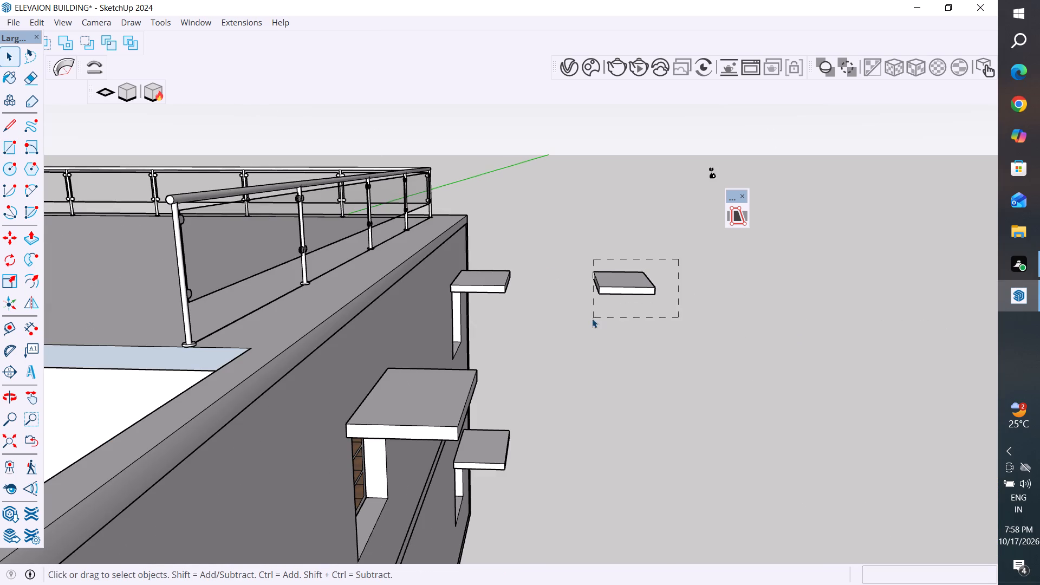
pyautogui.moveTo(592, 318); pyautogui.dragTo(580, 331)
pyautogui.rightClick(612, 285)
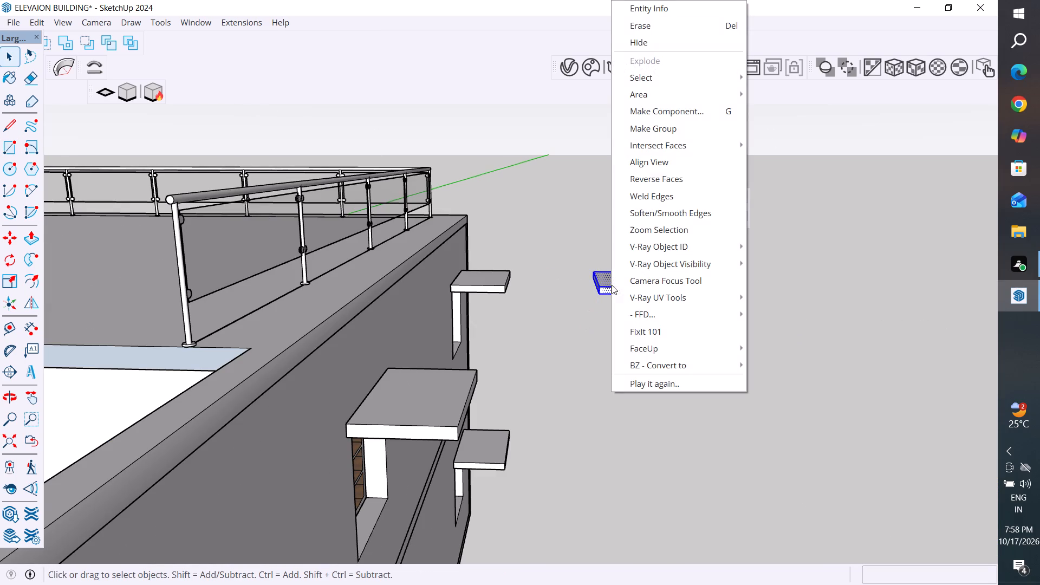
pyautogui.click(665, 126)
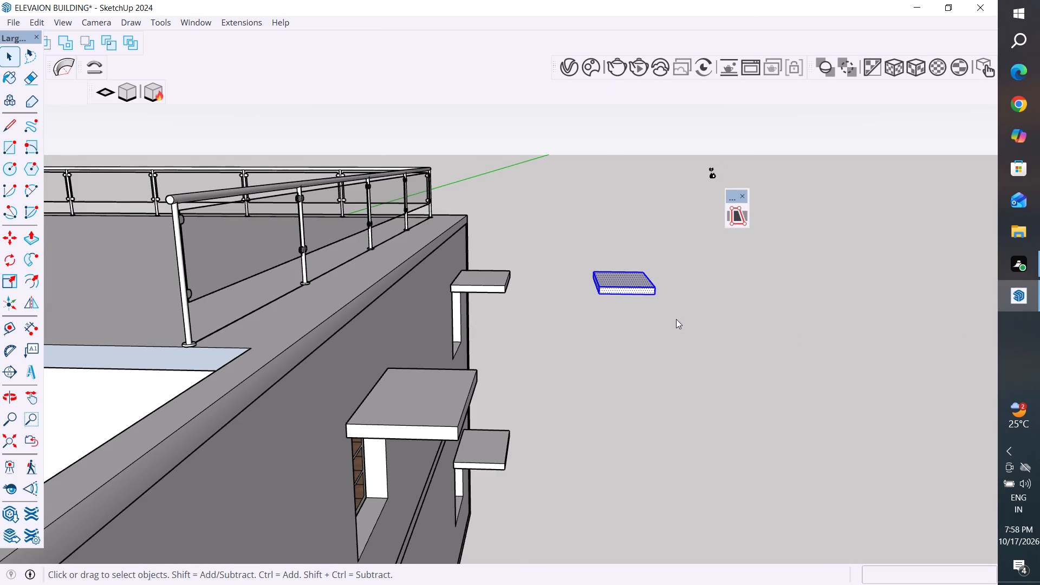
# Move the grouped slab about 43' 10" across the building onto the opposite side wall, above the upper floor's rear window.
pyautogui.scroll(1, 666, 288)
pyautogui.press('m')
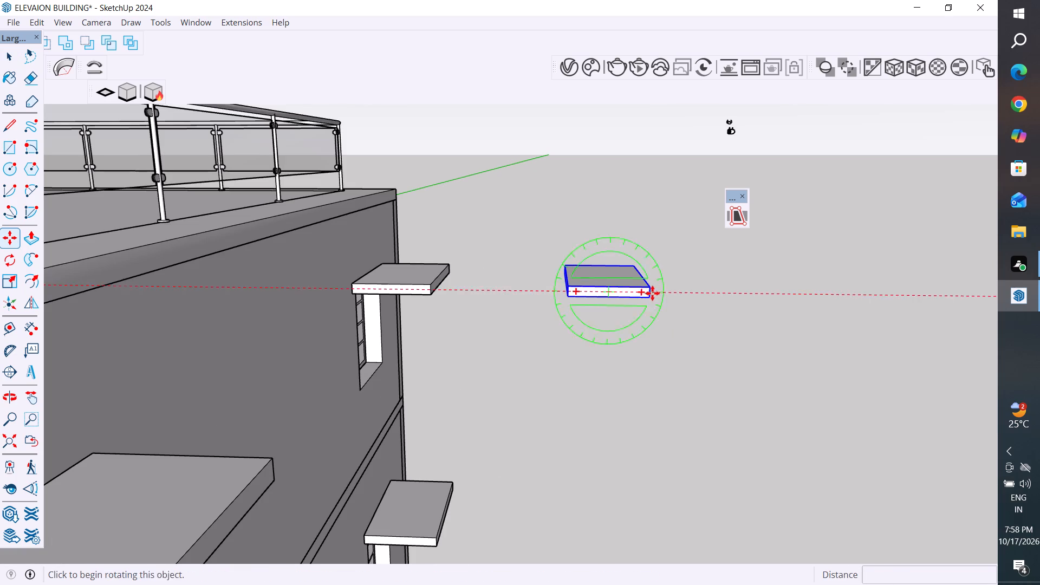
pyautogui.click(649, 296)
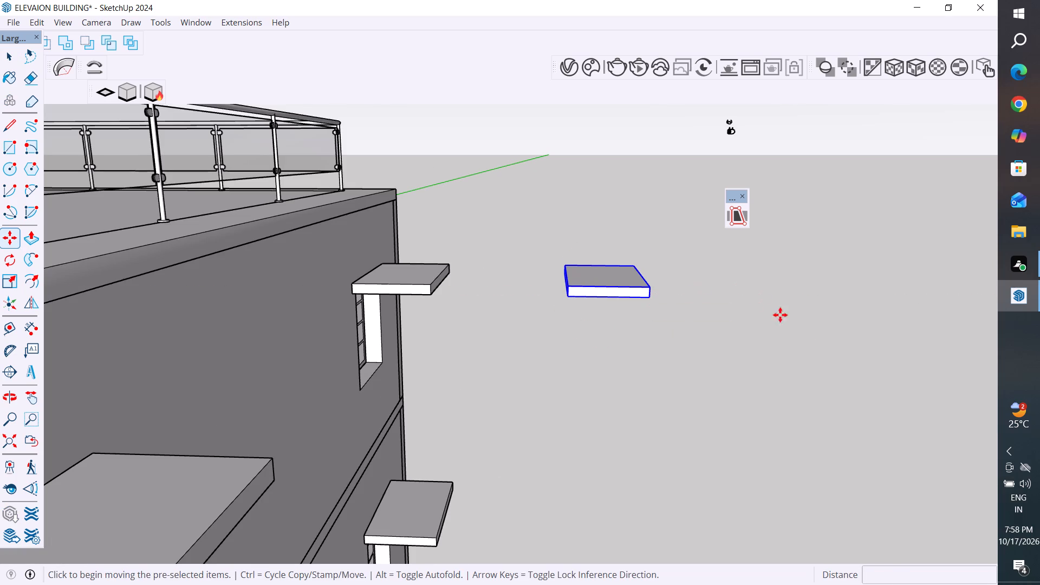
pyautogui.scroll(-8, 809, 337)
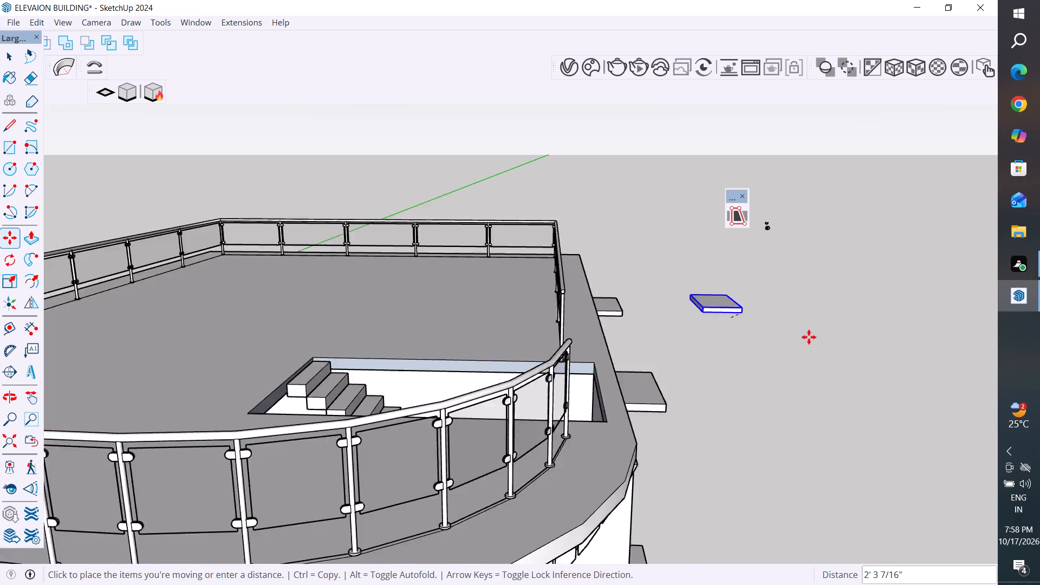
pyautogui.scroll(-2, 809, 337)
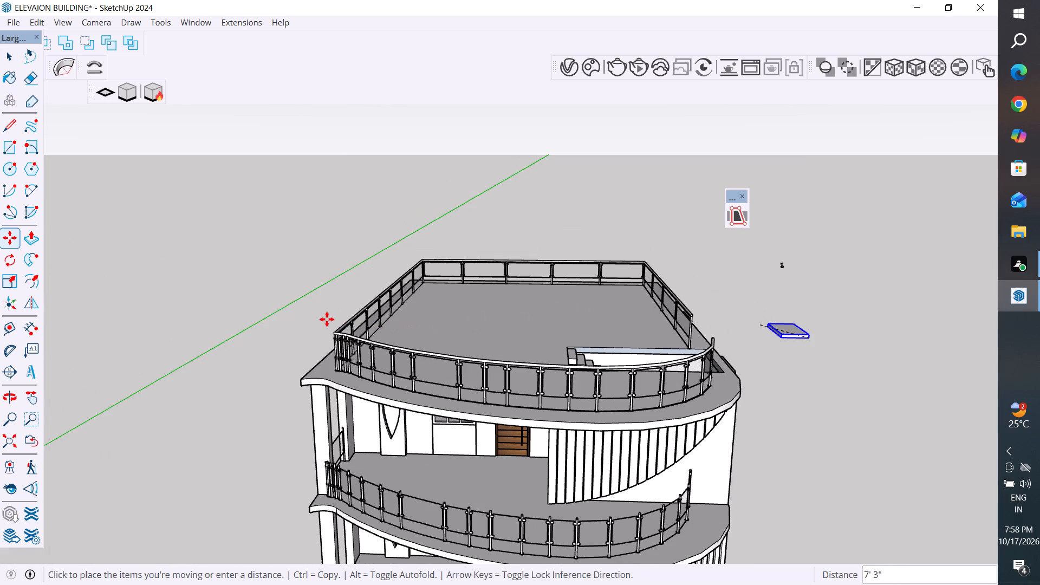
pyautogui.scroll(2, 327, 319)
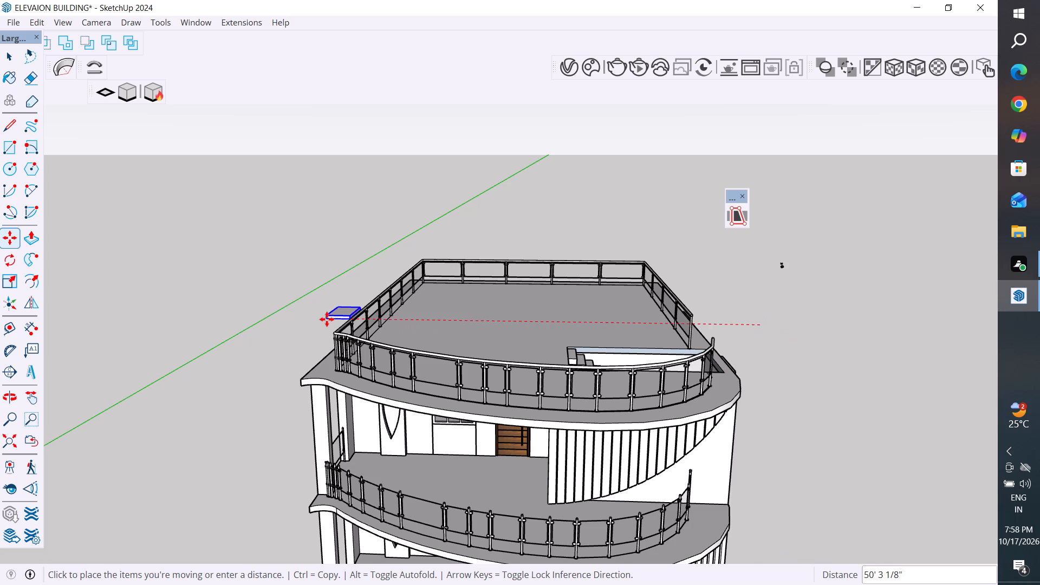
pyautogui.scroll(10, 327, 319)
pyautogui.moveTo(328, 320); pyautogui.dragTo(389, 326, button='middle')
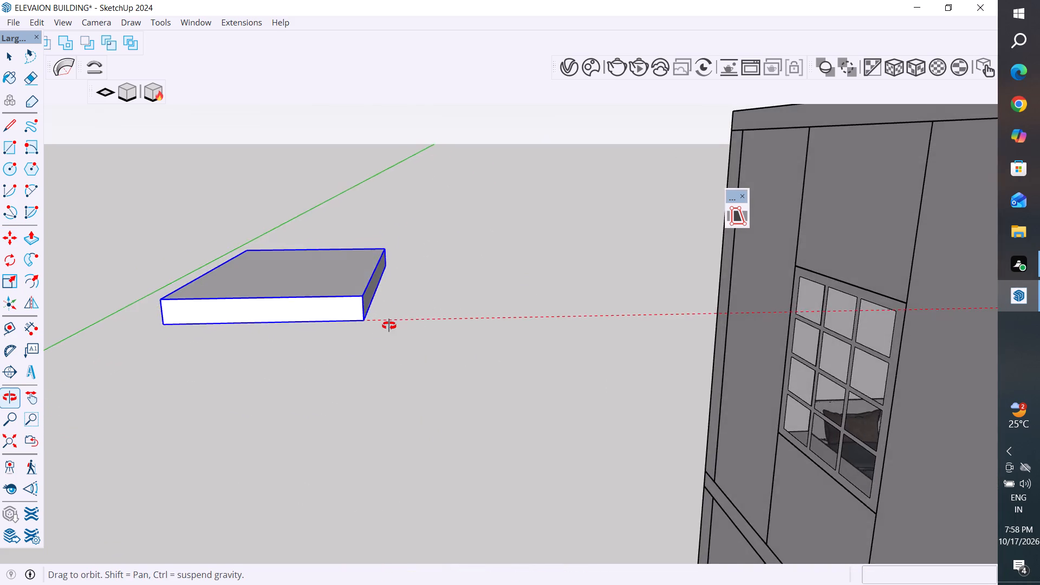
pyautogui.moveTo(389, 326); pyautogui.dragTo(565, 346, button='middle')
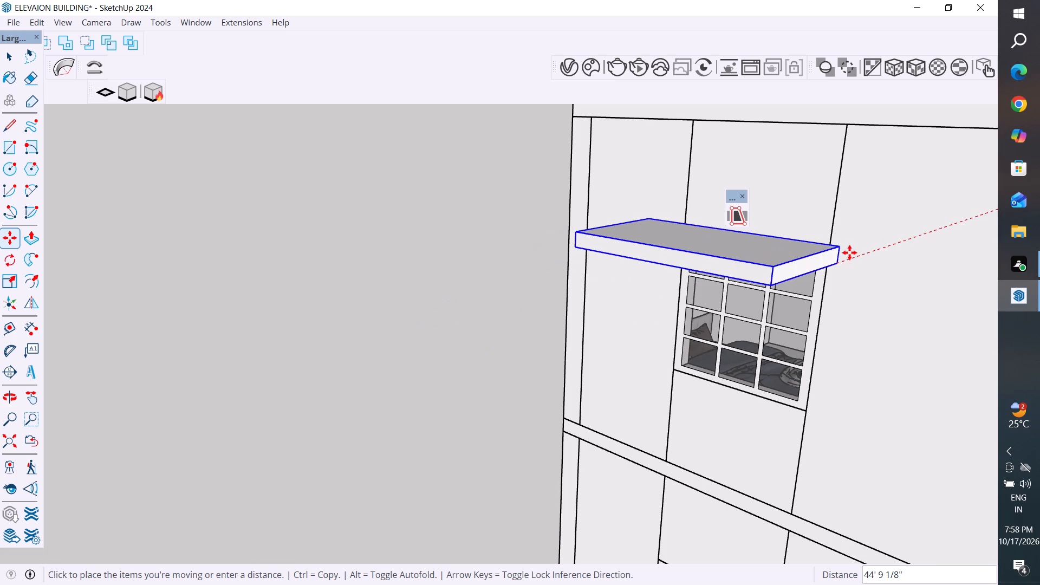
pyautogui.scroll(6, 849, 252)
pyautogui.moveTo(849, 252); pyautogui.dragTo(846, 232, button='middle')
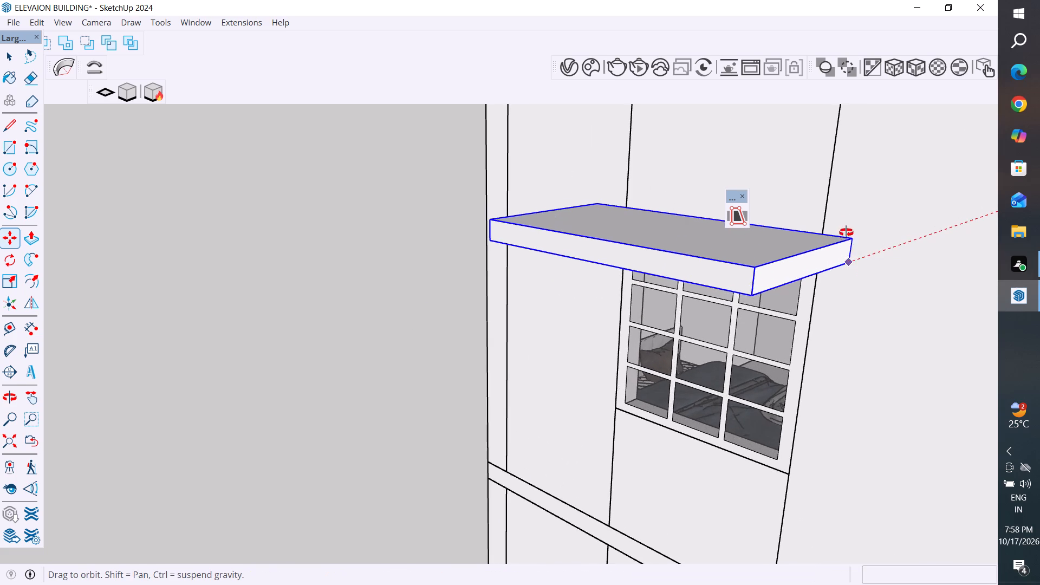
pyautogui.moveTo(846, 232); pyautogui.dragTo(834, 174, button='middle')
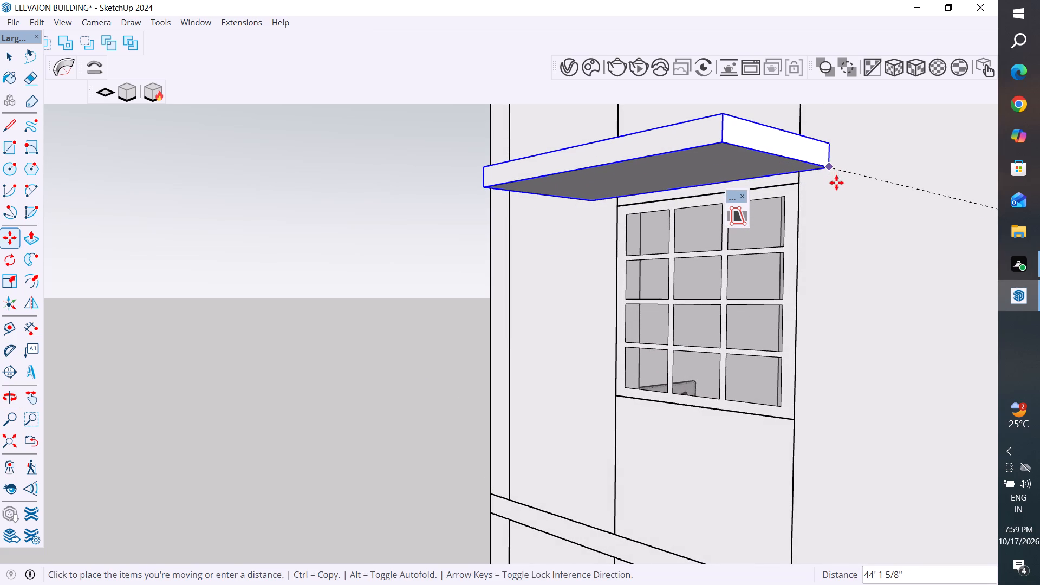
pyautogui.click(836, 183)
pyautogui.scroll(-1, 653, 298)
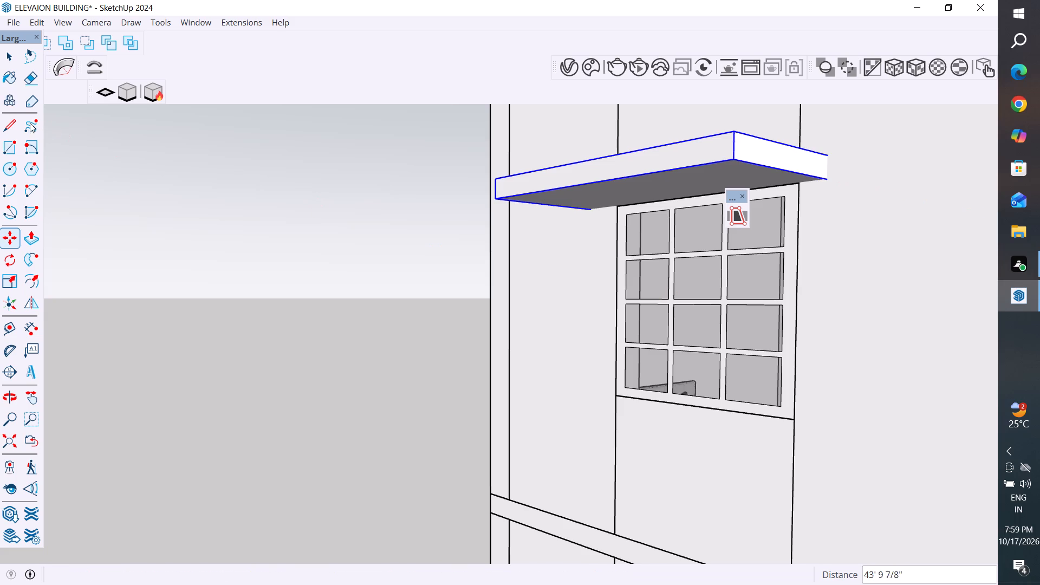
pyautogui.click(10, 60)
pyautogui.click(259, 279)
# Examine the relocated slab and its fit against the wall and window from above, the side and below.
pyautogui.scroll(-6, 350, 367)
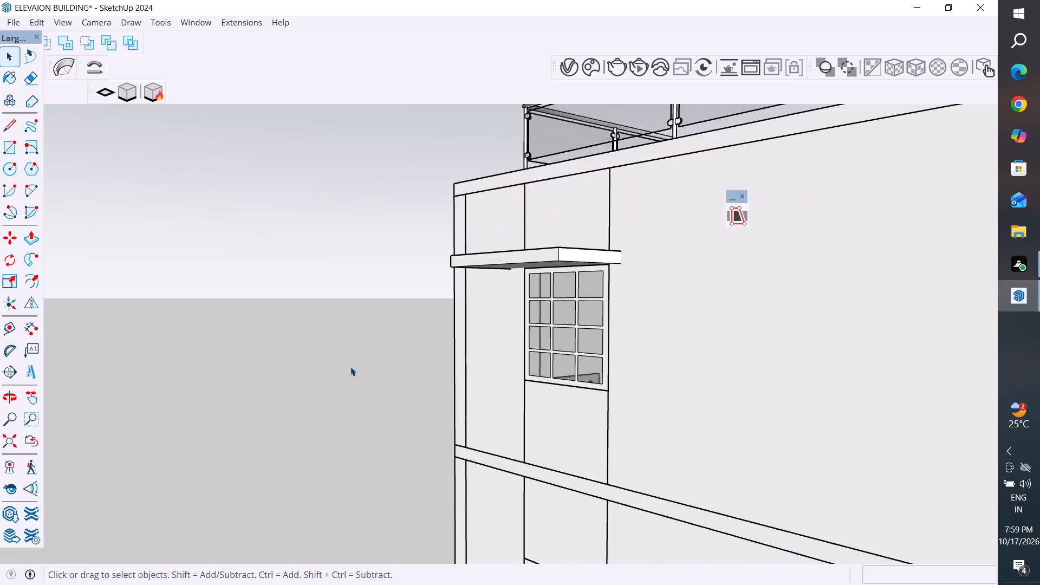
pyautogui.scroll(-3, 350, 367)
pyautogui.moveTo(355, 370); pyautogui.dragTo(589, 447, button='middle')
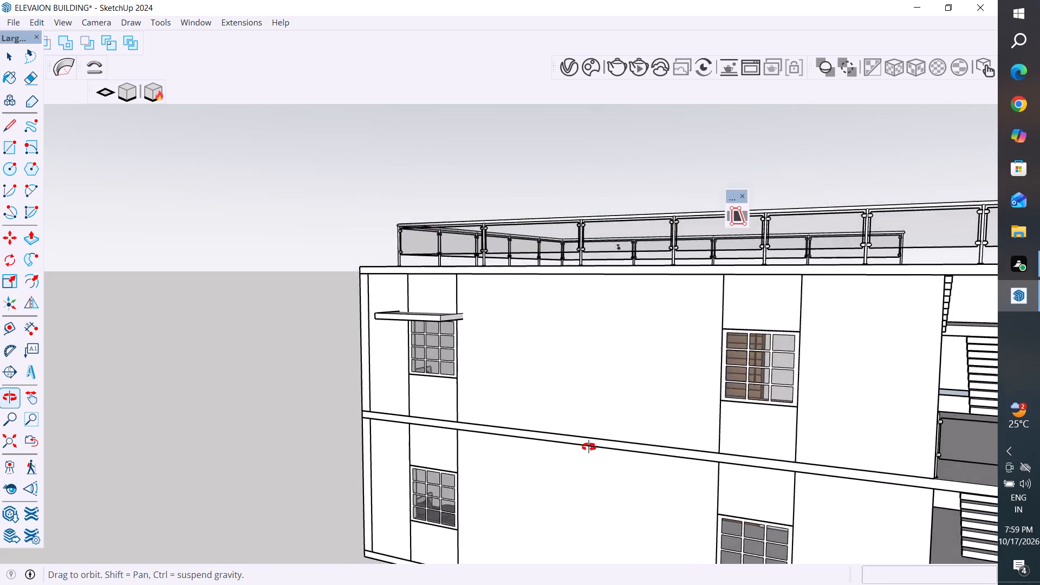
pyautogui.moveTo(589, 447); pyautogui.dragTo(809, 461, button='middle')
pyautogui.scroll(1, 829, 376)
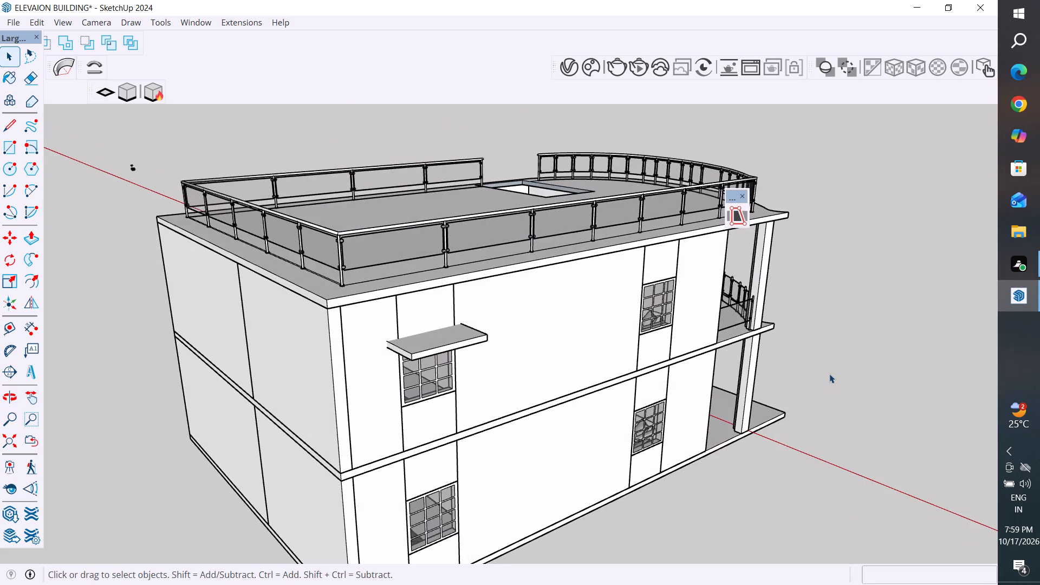
pyautogui.scroll(2, 829, 374)
pyautogui.scroll(-2, 829, 372)
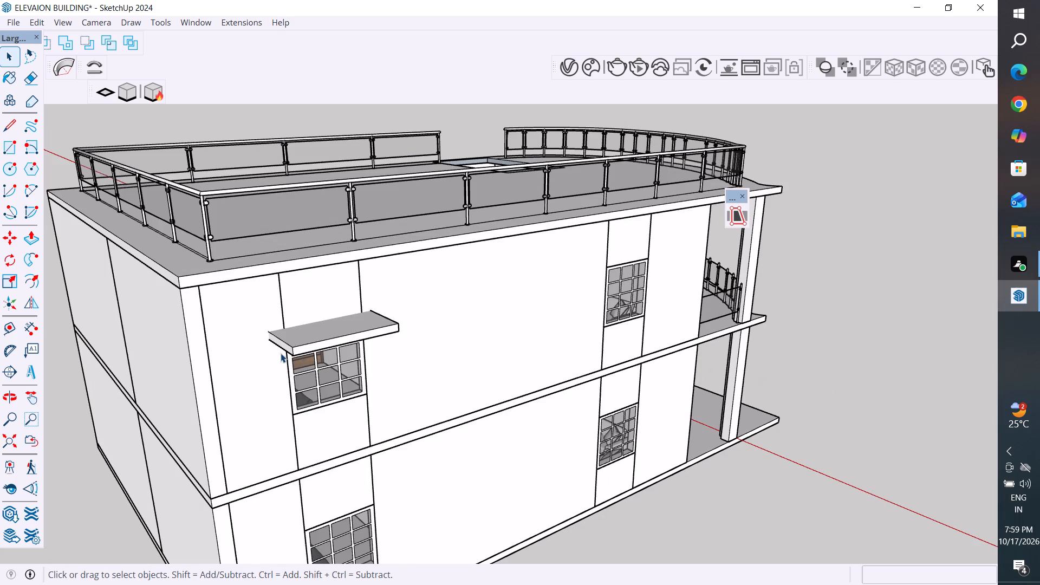
pyautogui.scroll(6, 268, 338)
pyautogui.moveTo(272, 339); pyautogui.dragTo(297, 307, button='middle')
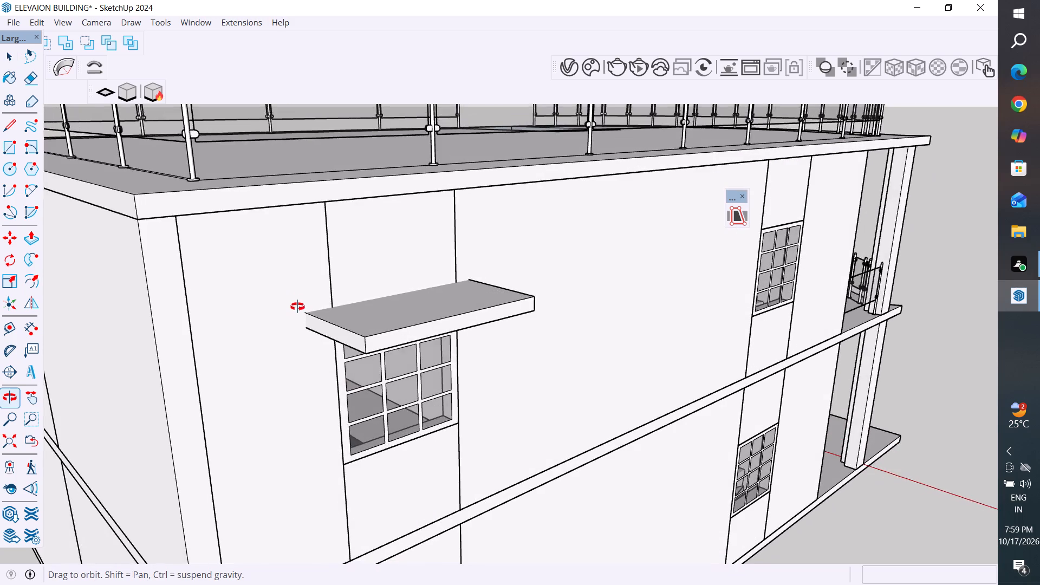
pyautogui.moveTo(297, 307); pyautogui.dragTo(226, 281, button='middle')
pyautogui.scroll(3, 287, 219)
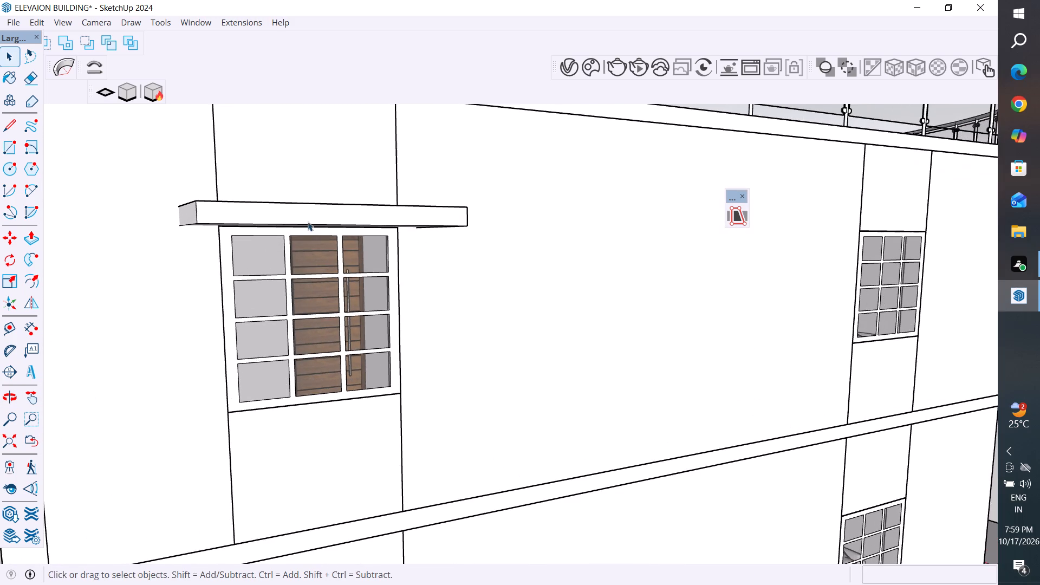
pyautogui.moveTo(322, 201); pyautogui.dragTo(309, 153, button='middle')
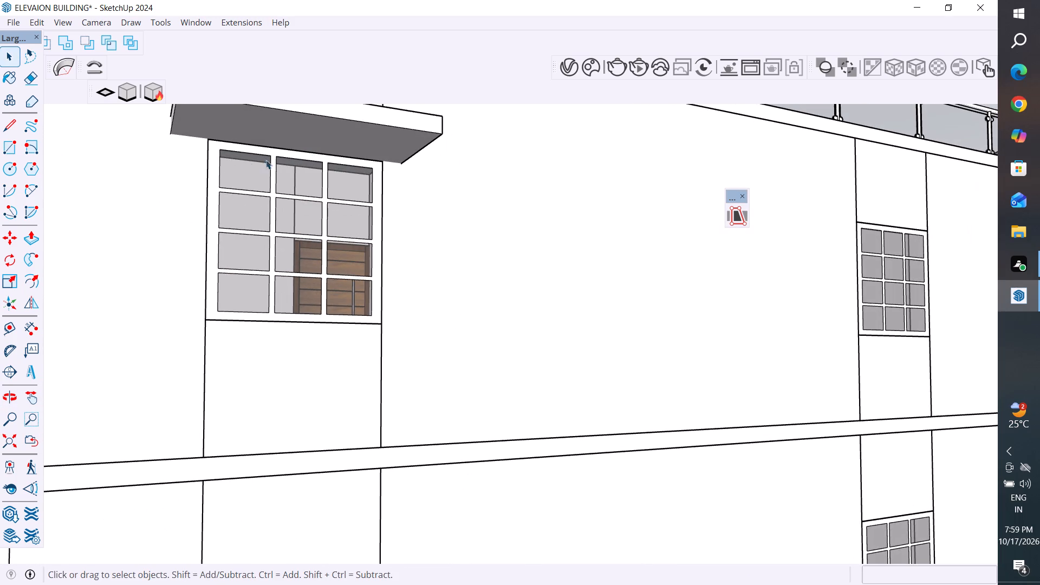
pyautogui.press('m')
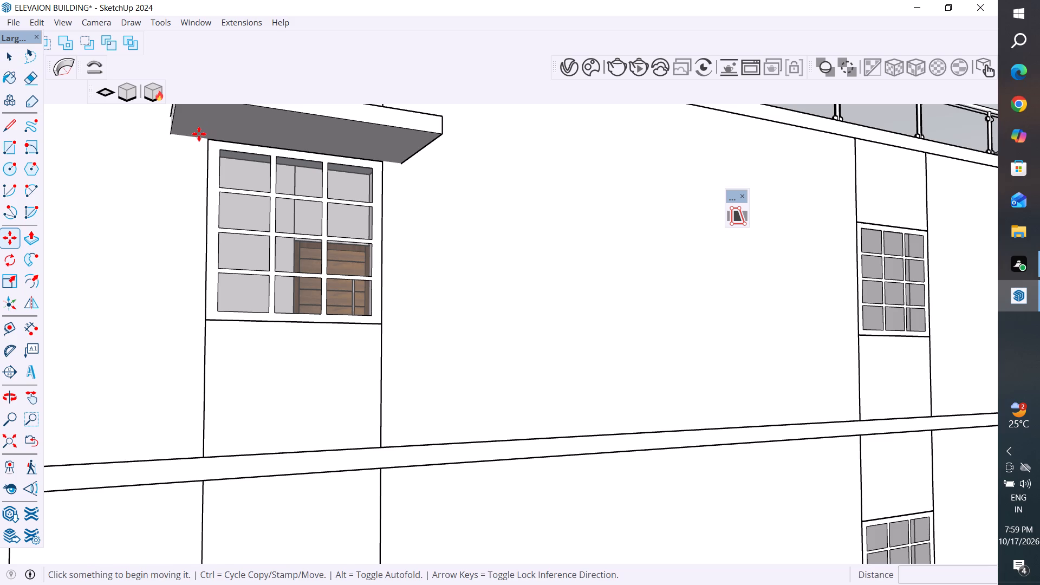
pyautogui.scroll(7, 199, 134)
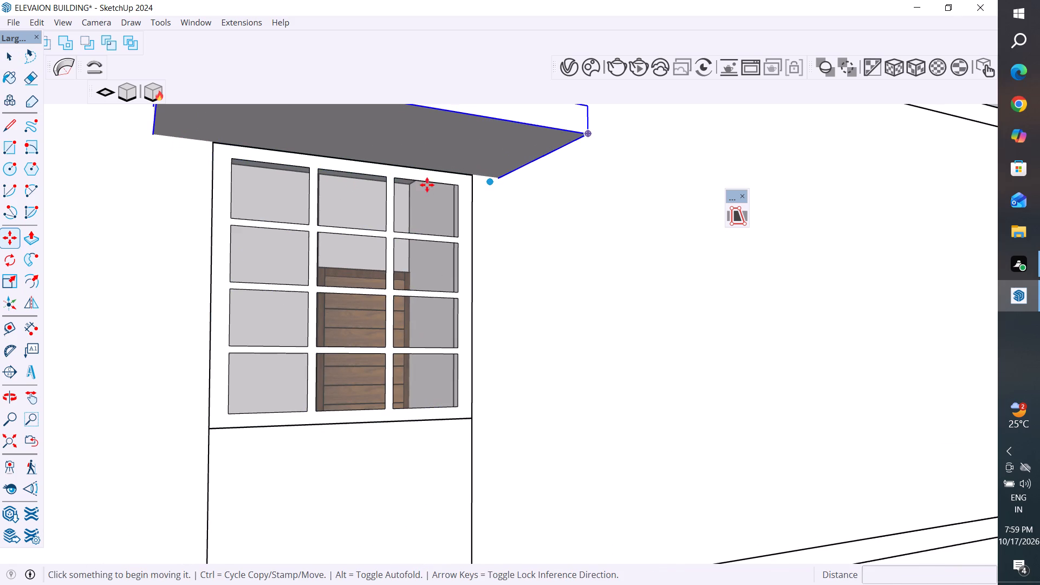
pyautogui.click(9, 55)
# Shift the sunshade slab about 2 7/16" along the wall, ending the move at the rear window's upper front-side corner.
pyautogui.scroll(-6, 420, 467)
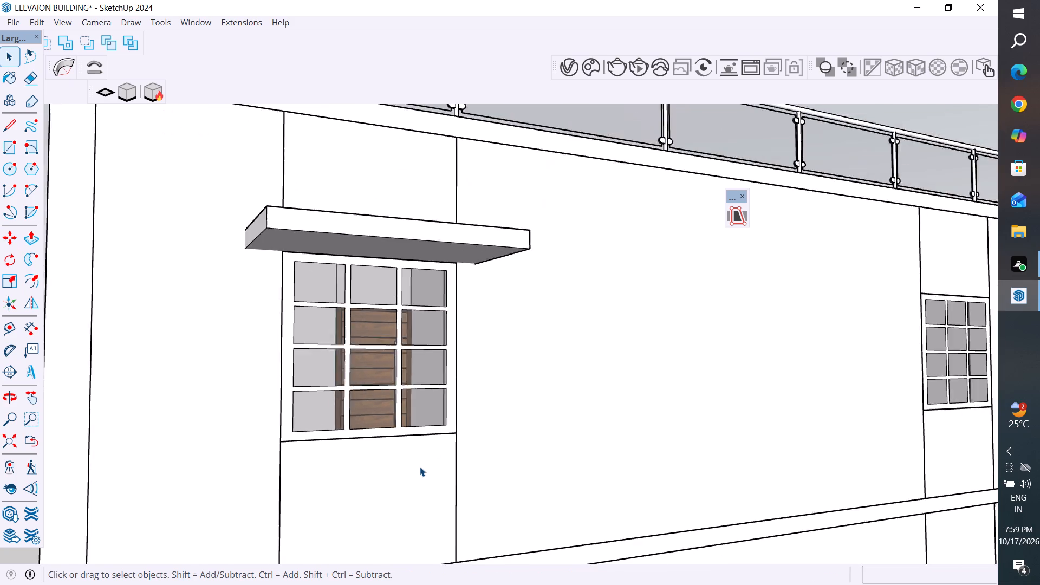
pyautogui.scroll(-4, 420, 467)
pyautogui.moveTo(453, 246); pyautogui.dragTo(349, 186, button='middle')
pyautogui.scroll(8, 314, 219)
pyautogui.moveTo(294, 241); pyautogui.dragTo(334, 198, button='middle')
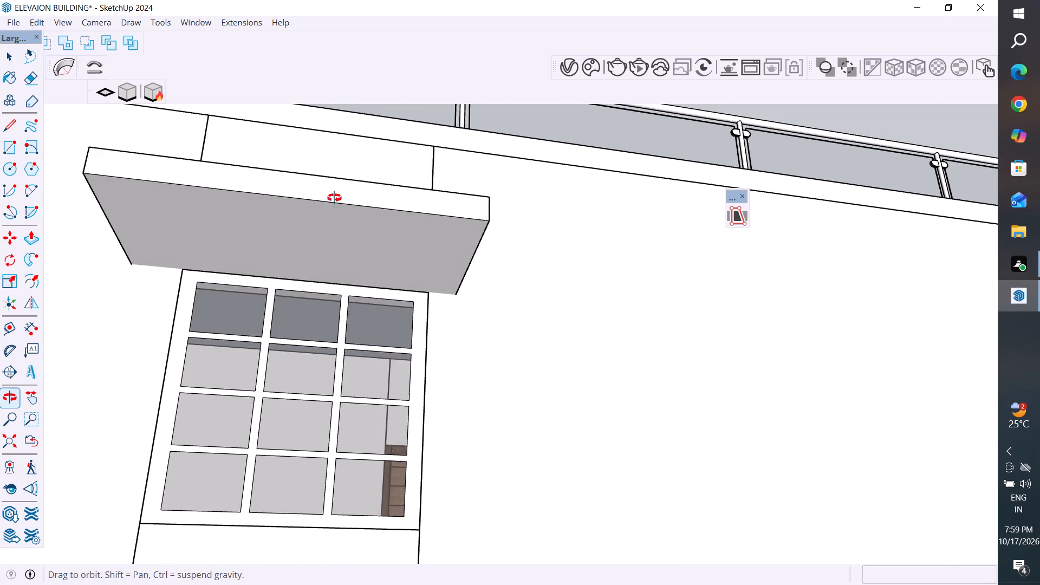
pyautogui.moveTo(334, 198); pyautogui.dragTo(335, 197, button='middle')
pyautogui.click(413, 223)
pyautogui.press('m')
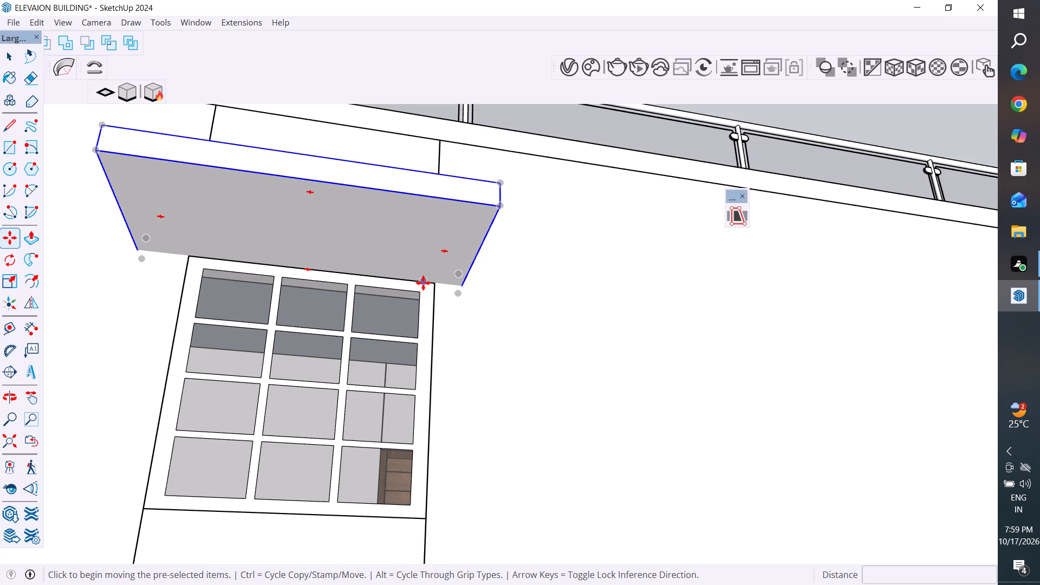
pyautogui.click(423, 283)
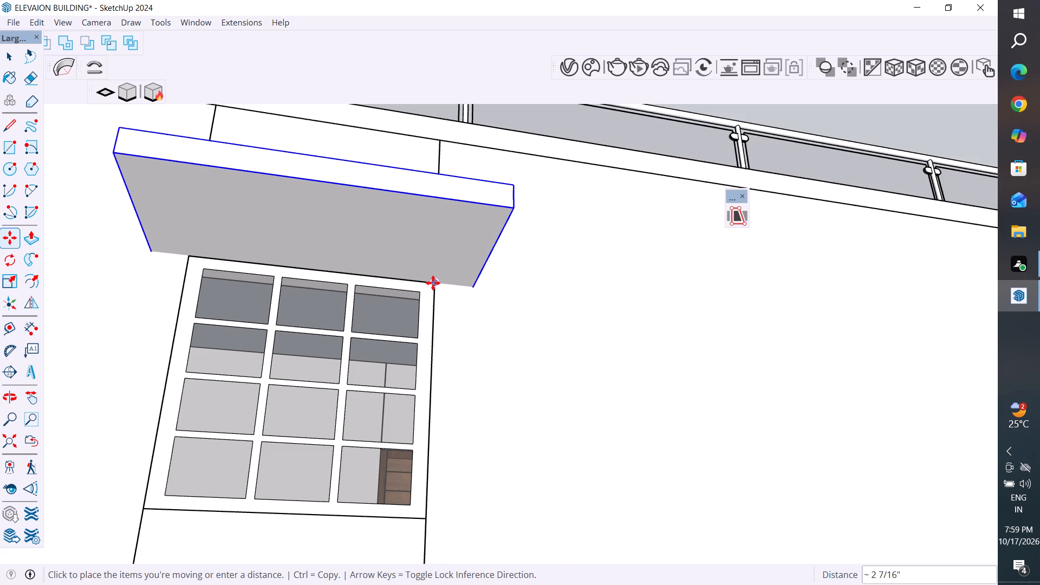
pyautogui.click(433, 283)
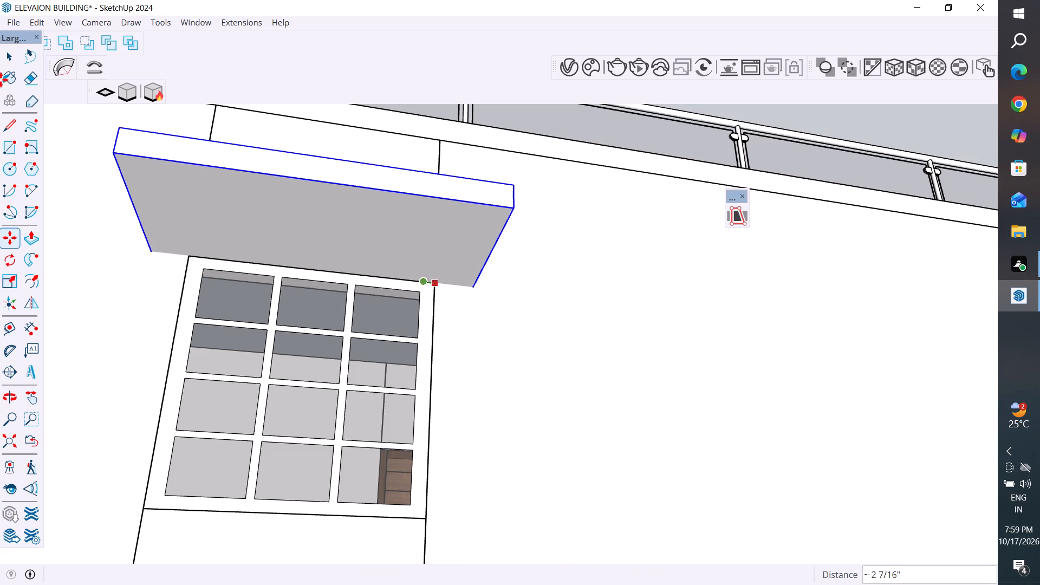
pyautogui.click(13, 53)
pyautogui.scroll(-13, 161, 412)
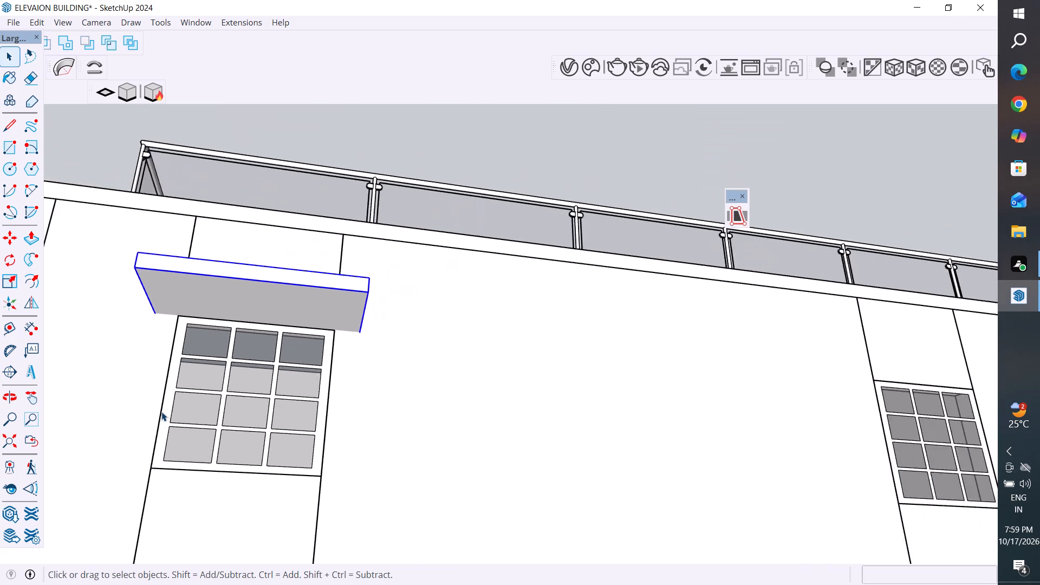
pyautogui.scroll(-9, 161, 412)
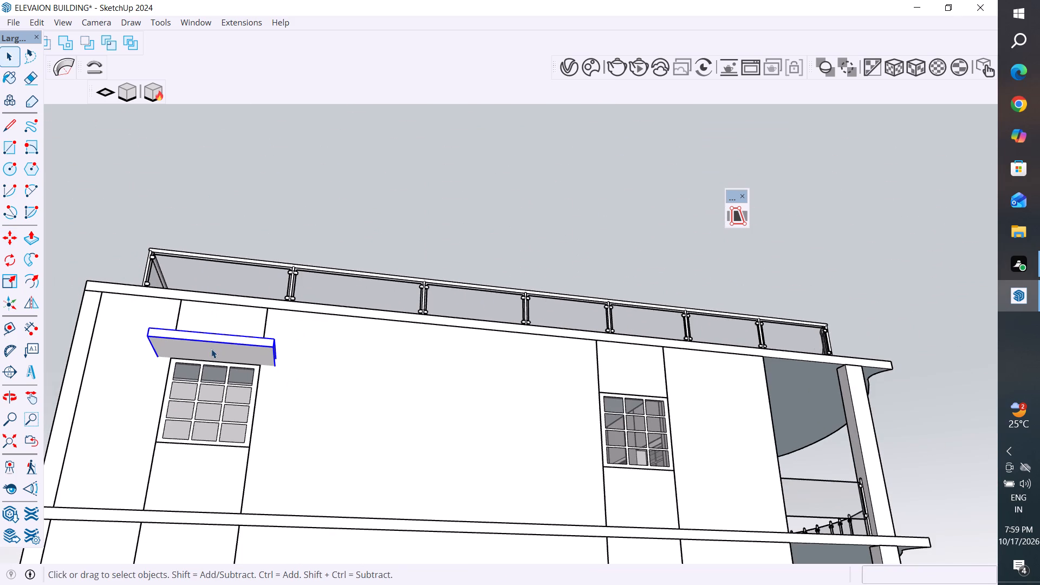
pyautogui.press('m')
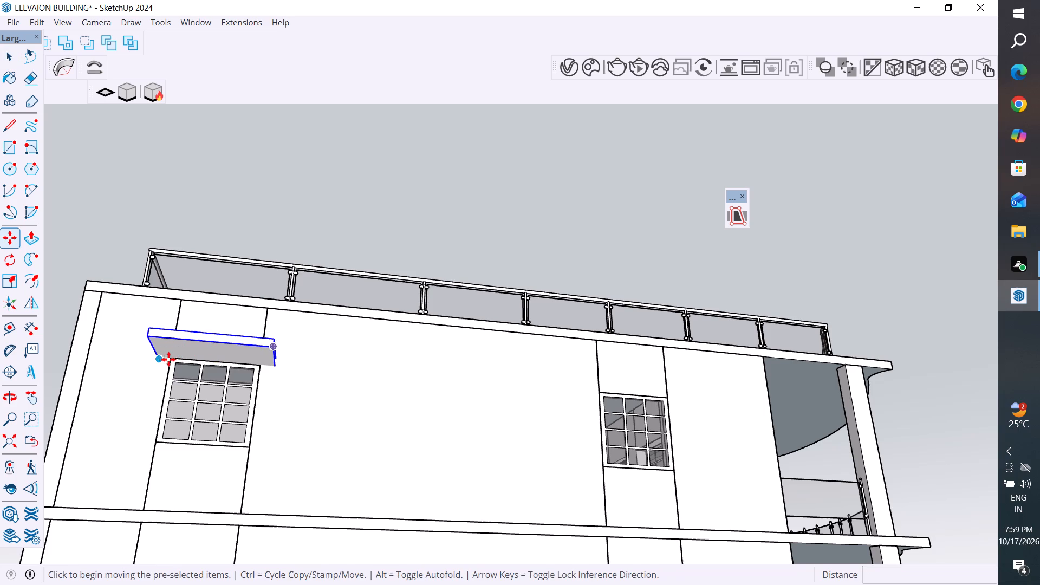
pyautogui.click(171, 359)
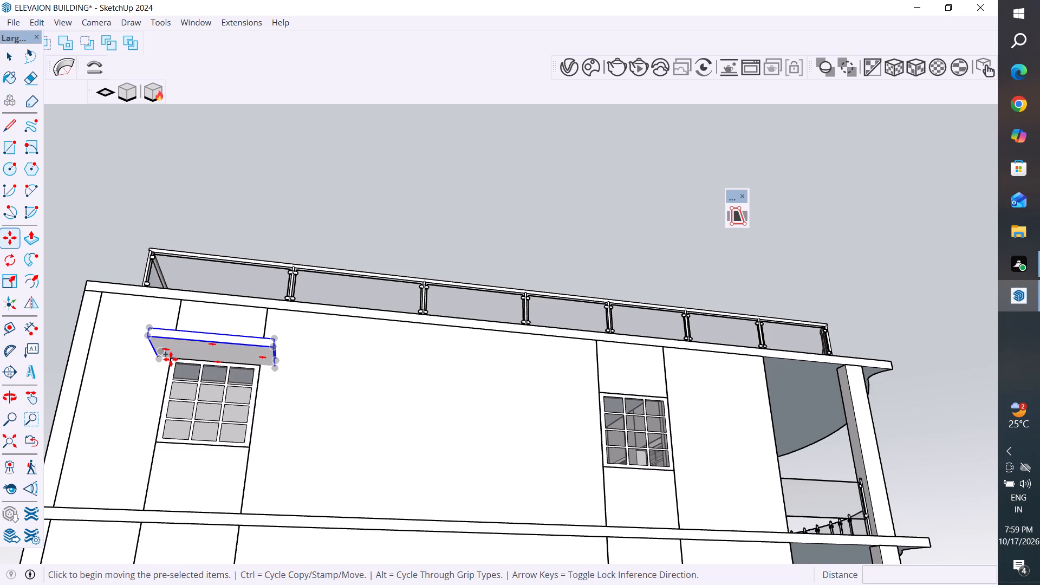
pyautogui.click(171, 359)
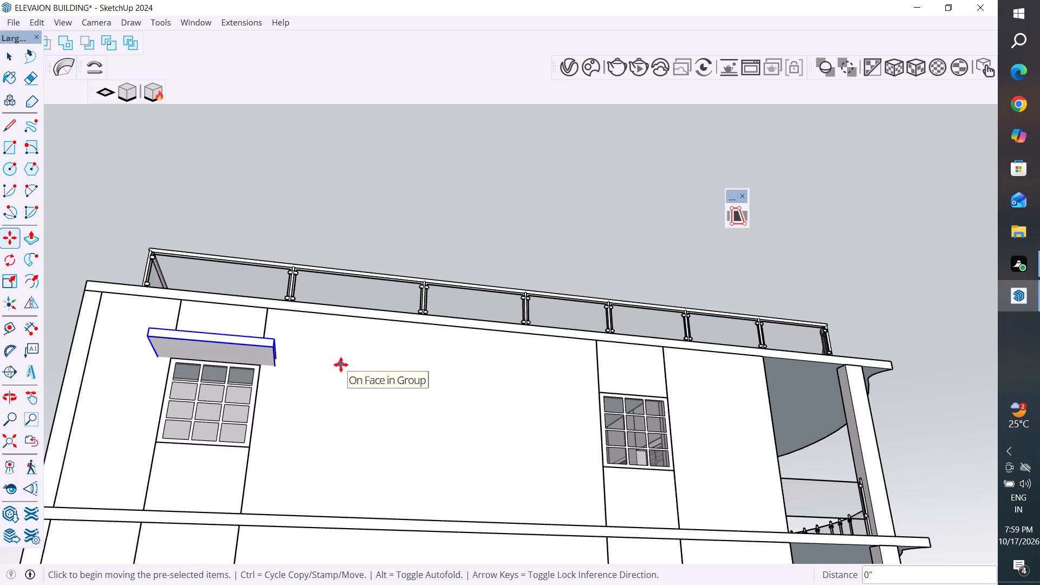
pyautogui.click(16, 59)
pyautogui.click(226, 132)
# Copy the sunshade slab 21' 4 1/2" along the wall, from the rear window's top corner to the upper floor's front window.
pyautogui.click(177, 344)
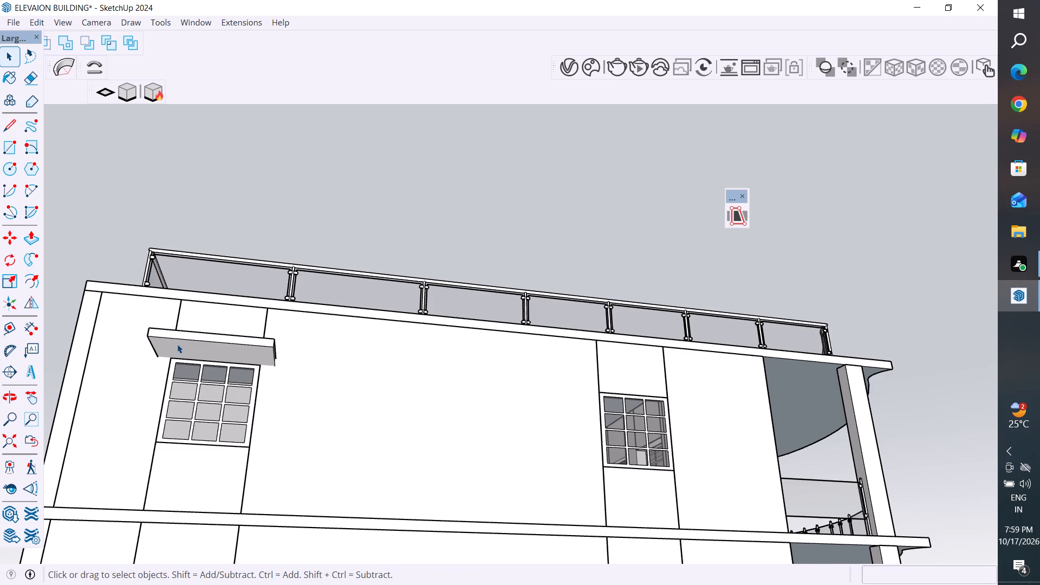
pyautogui.press('m')
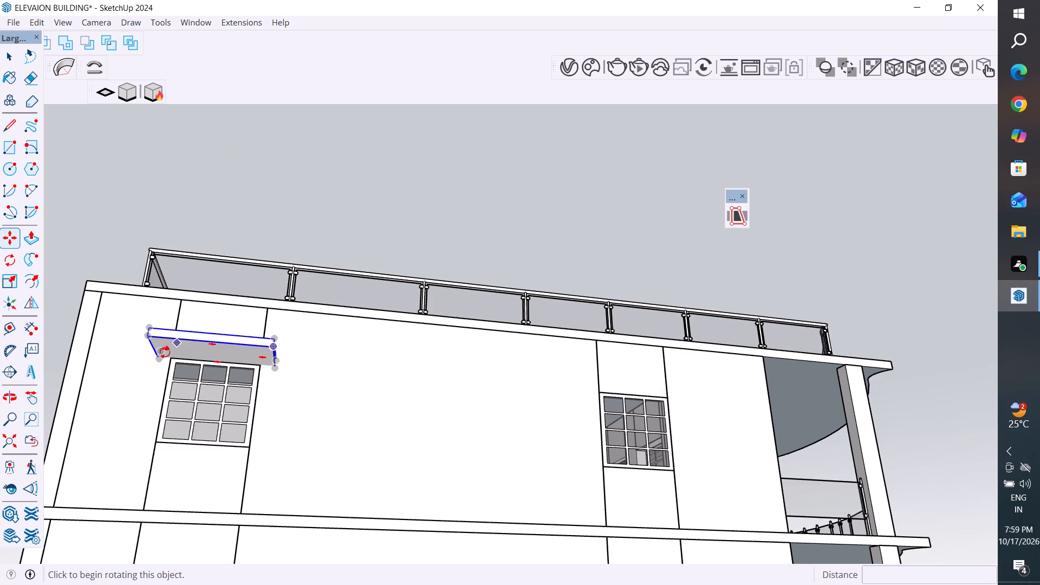
pyautogui.scroll(8, 164, 368)
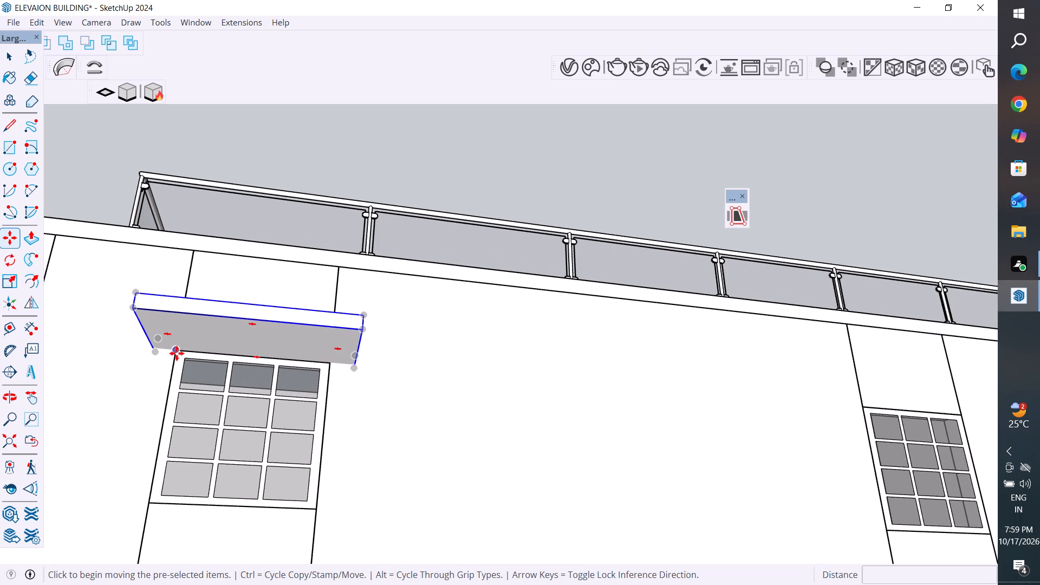
pyautogui.keyDown('ctrl'); pyautogui.click(177, 353); pyautogui.keyUp('ctrl')
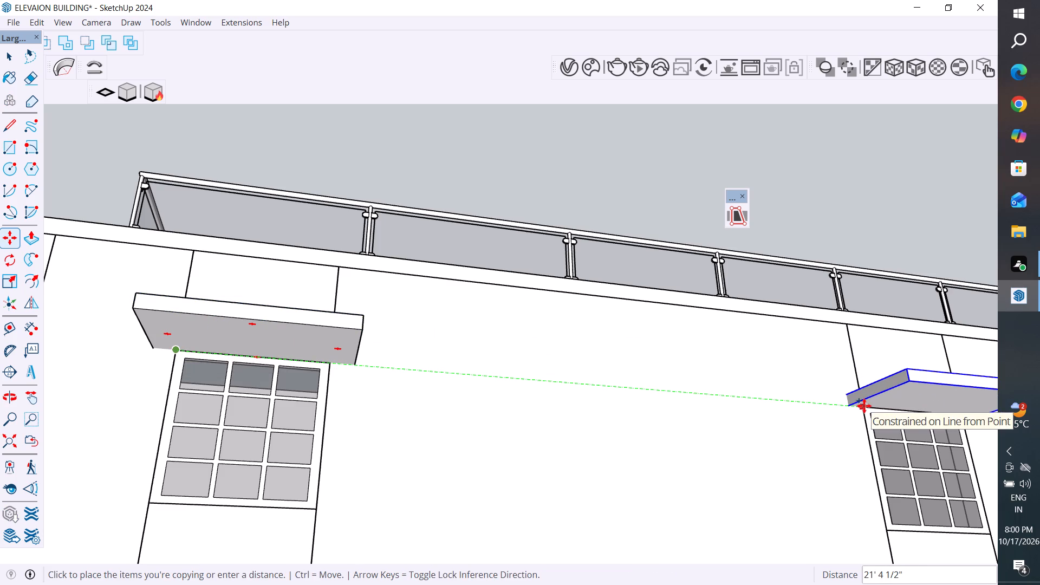
pyautogui.click(864, 406)
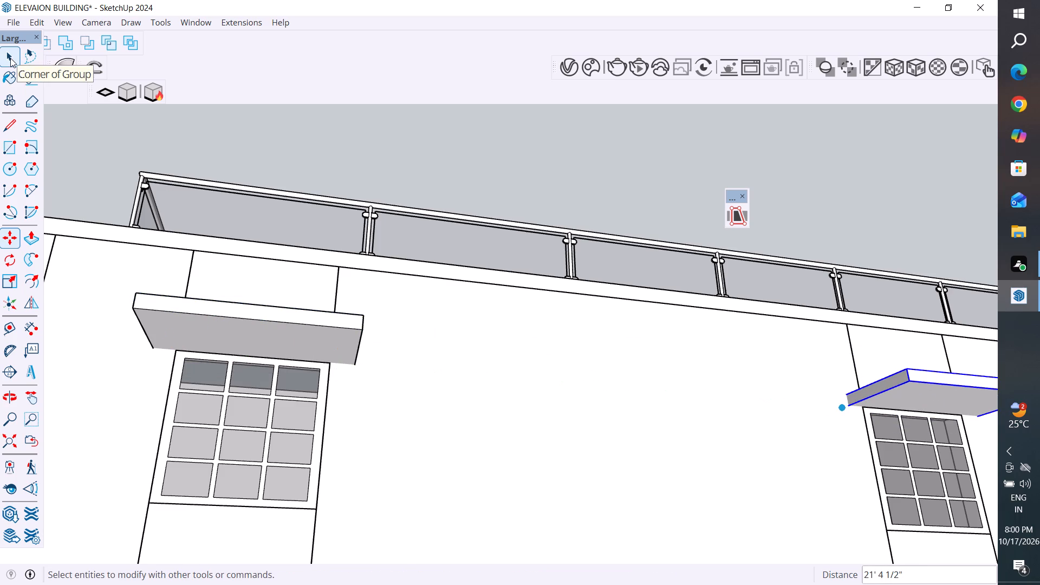
pyautogui.click(10, 58)
pyautogui.scroll(-6, 421, 183)
pyautogui.moveTo(423, 243); pyautogui.dragTo(441, 198, button='middle')
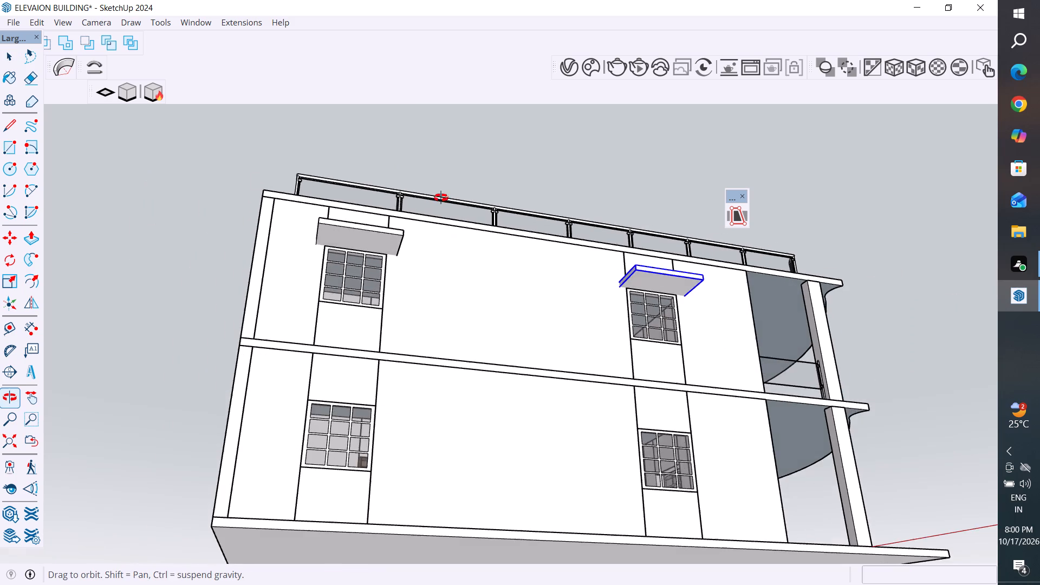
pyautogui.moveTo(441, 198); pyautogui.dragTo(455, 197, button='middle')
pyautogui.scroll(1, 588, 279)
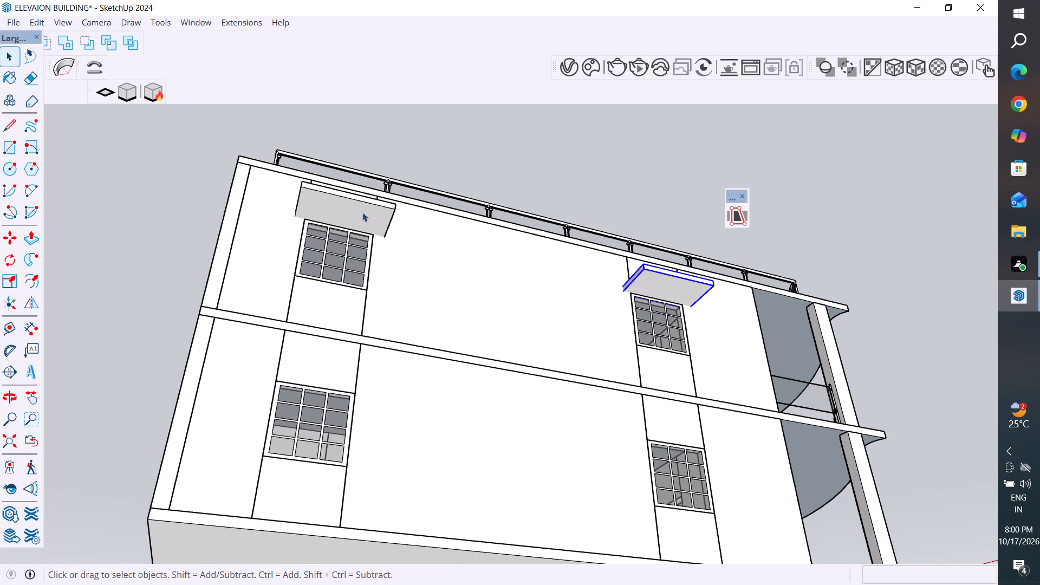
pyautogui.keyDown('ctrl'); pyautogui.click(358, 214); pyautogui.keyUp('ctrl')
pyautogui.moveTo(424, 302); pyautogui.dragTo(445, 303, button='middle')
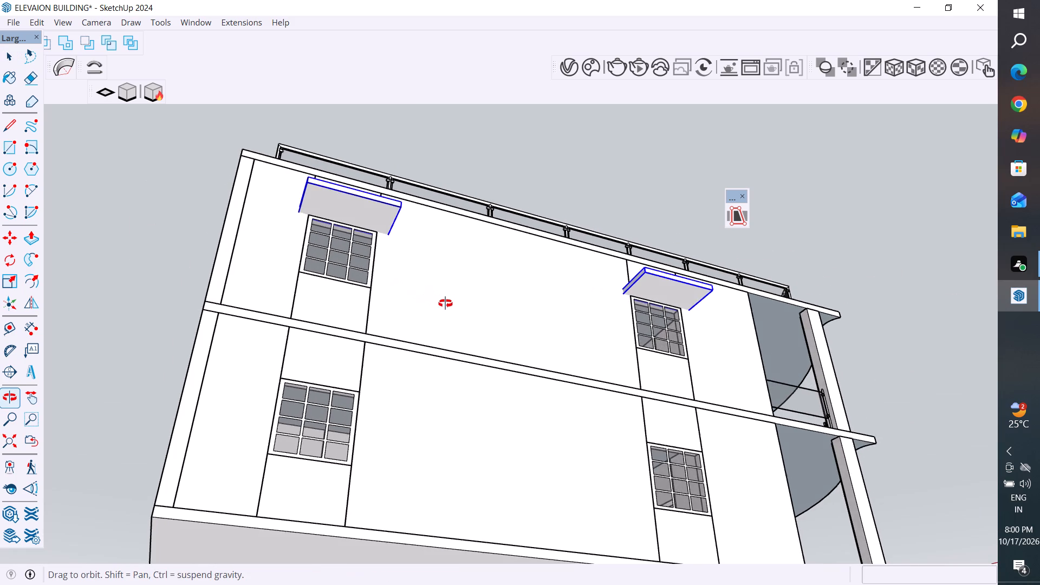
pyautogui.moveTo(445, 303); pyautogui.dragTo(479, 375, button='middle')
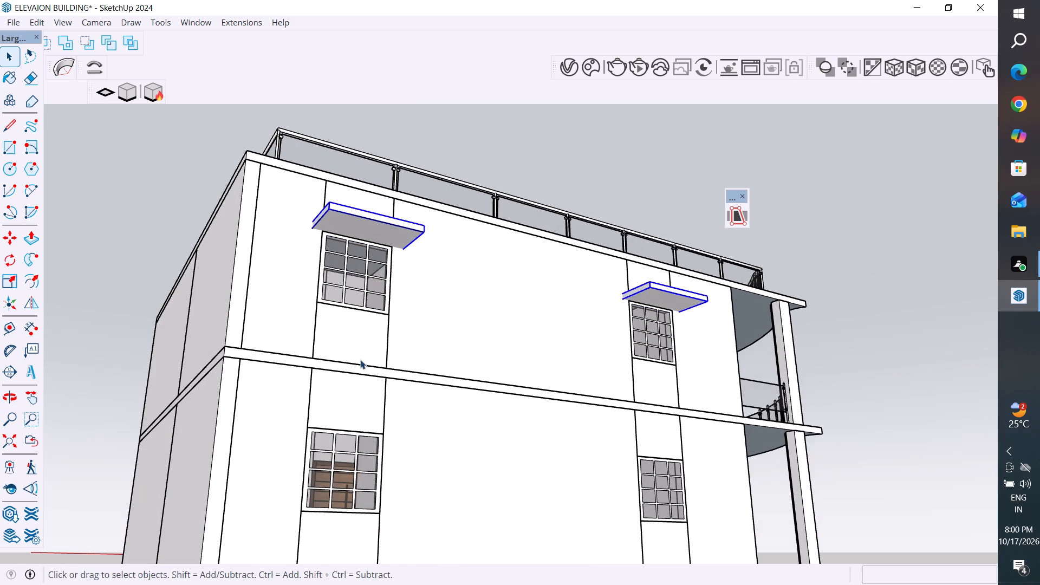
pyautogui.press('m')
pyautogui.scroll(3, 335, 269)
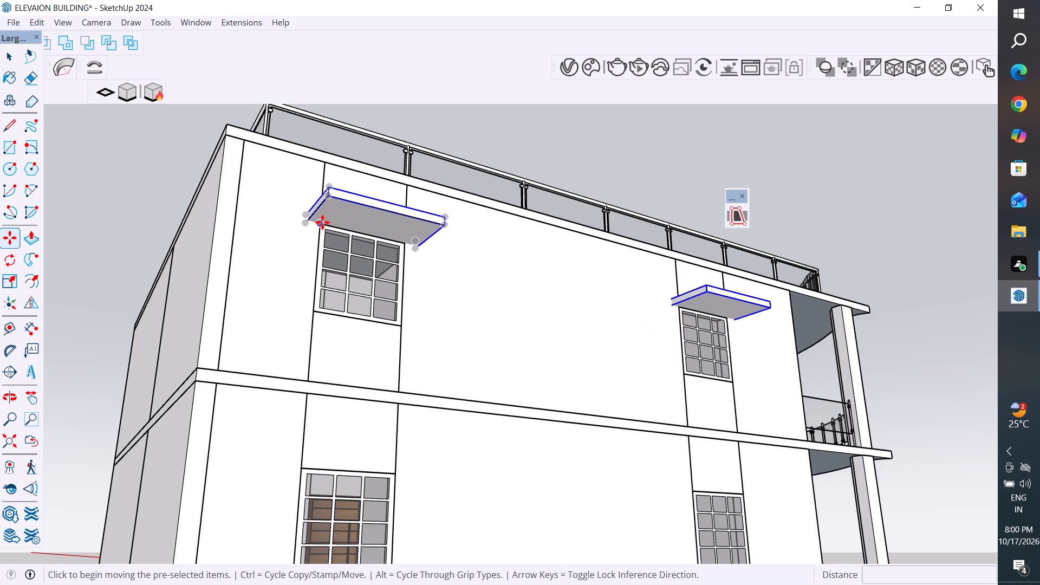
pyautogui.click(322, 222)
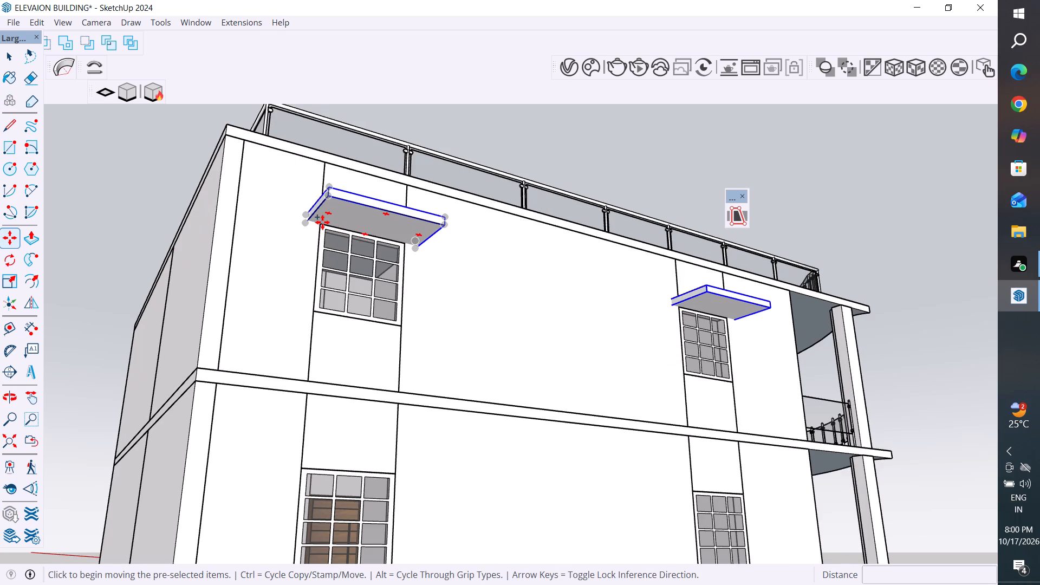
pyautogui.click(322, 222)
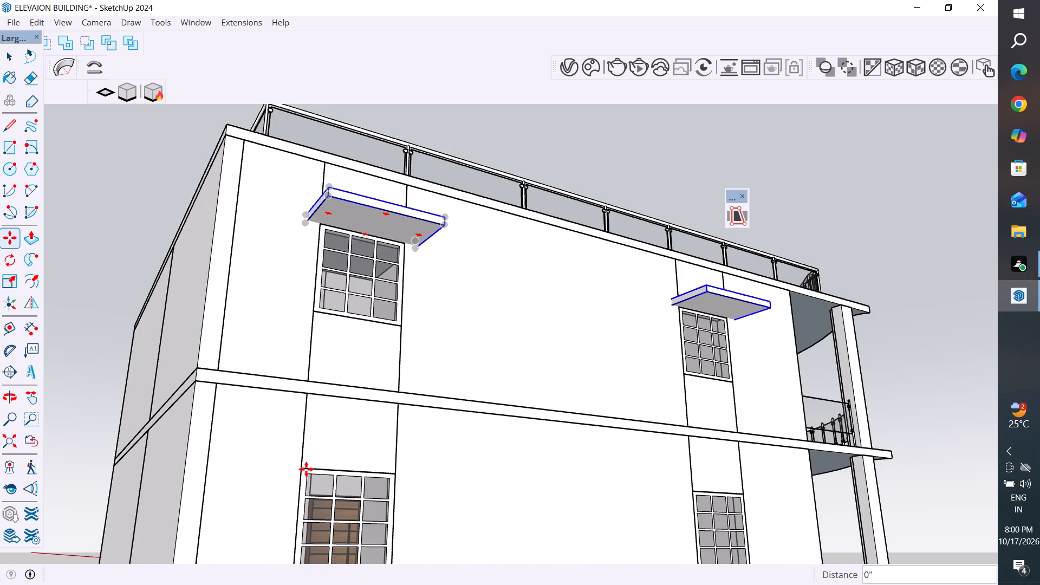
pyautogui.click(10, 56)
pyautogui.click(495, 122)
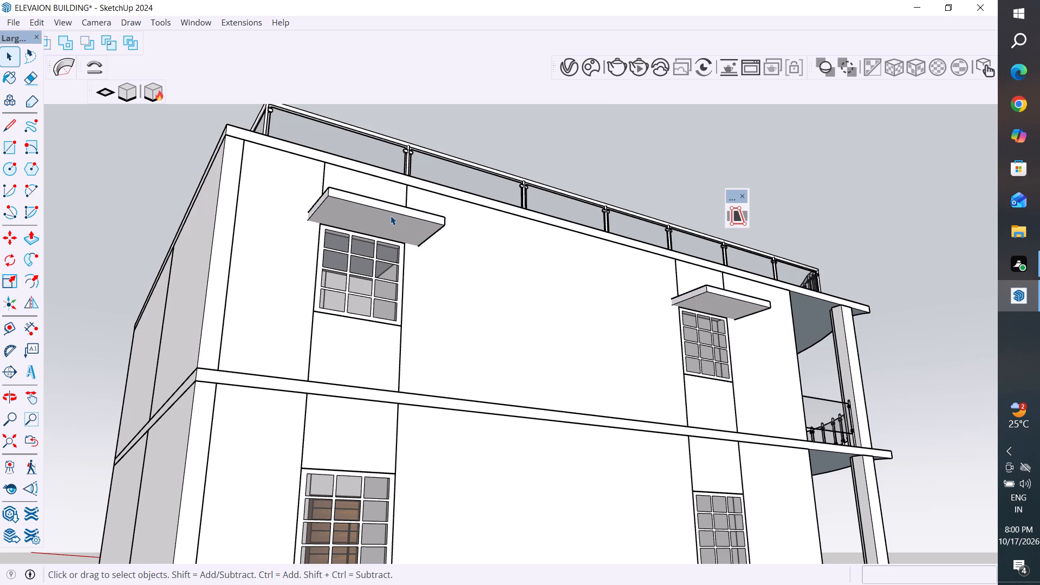
# Copy both upper-floor sunshade slabs about 10' 6" straight down onto the tops of the two ground-floor side windows.
pyautogui.click(391, 216)
pyautogui.keyDown('ctrl'); pyautogui.click(725, 299); pyautogui.keyUp('ctrl')
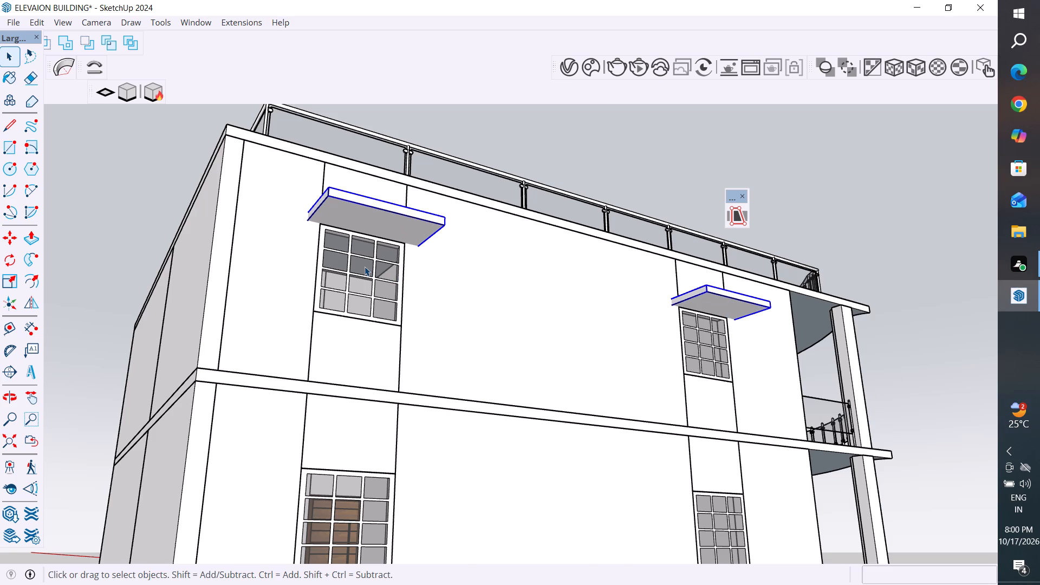
pyautogui.press('m')
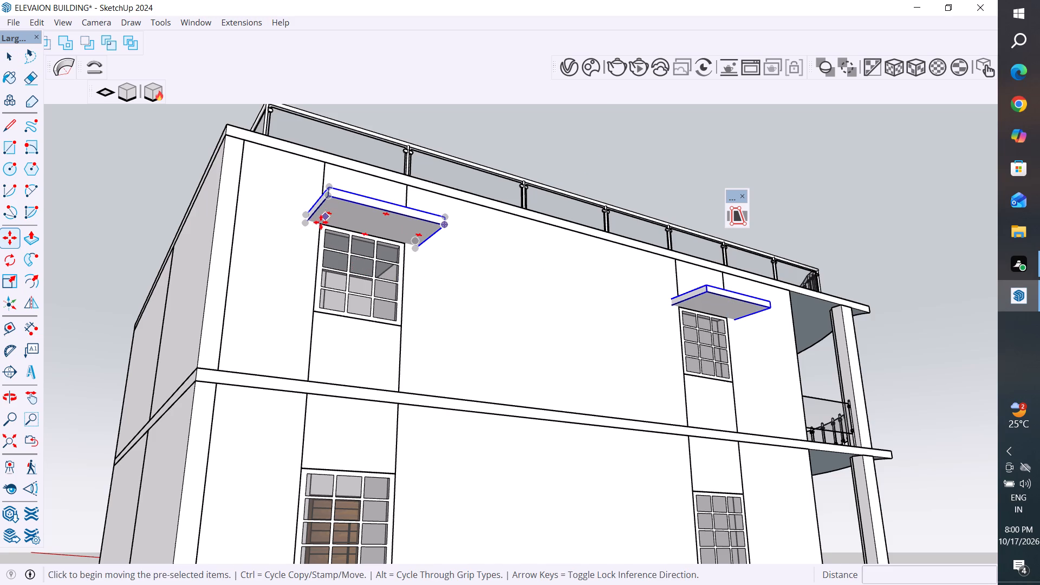
pyautogui.click(321, 225)
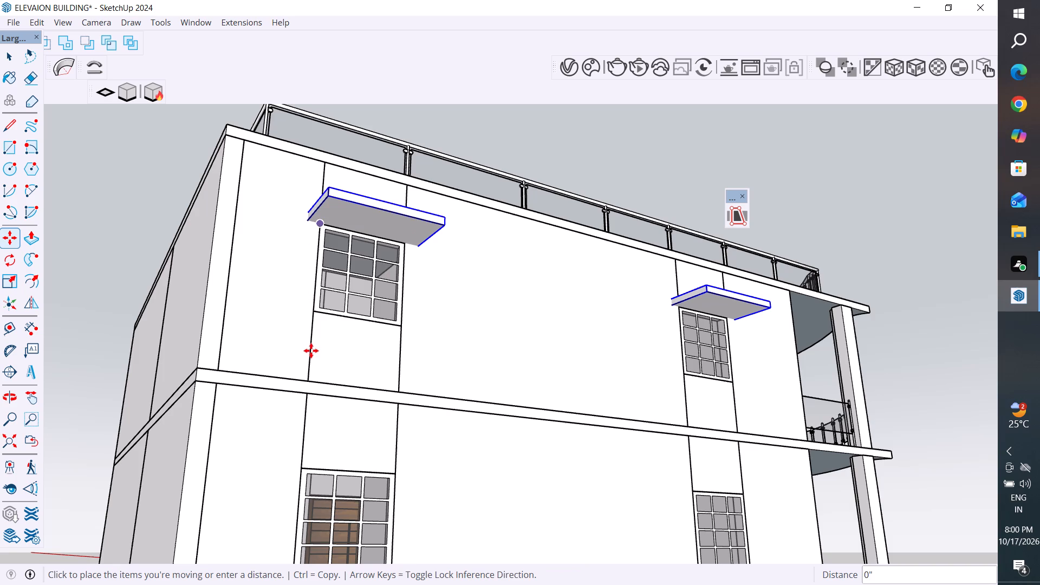
pyautogui.click(303, 468)
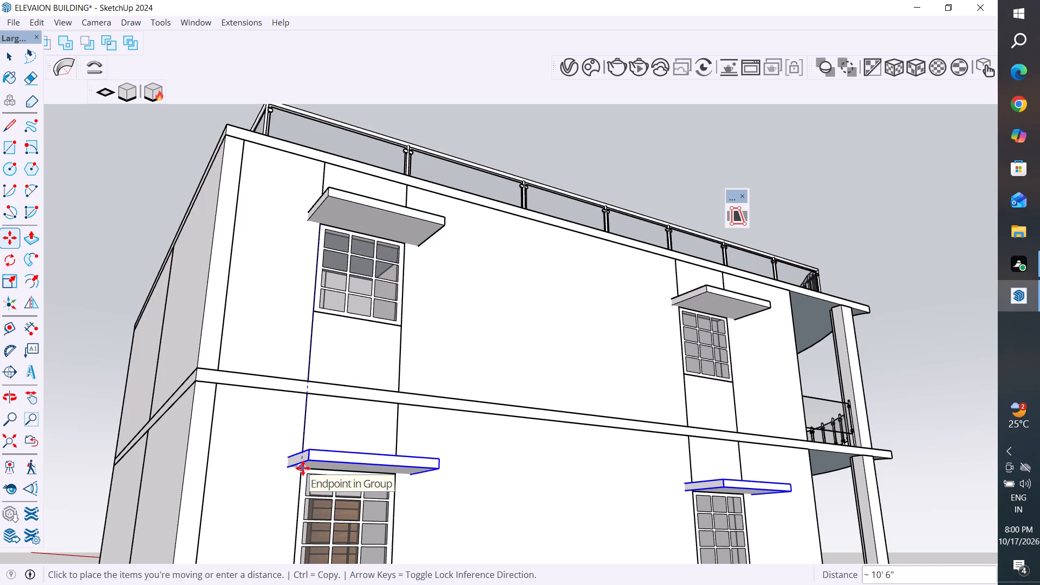
pyautogui.click(17, 54)
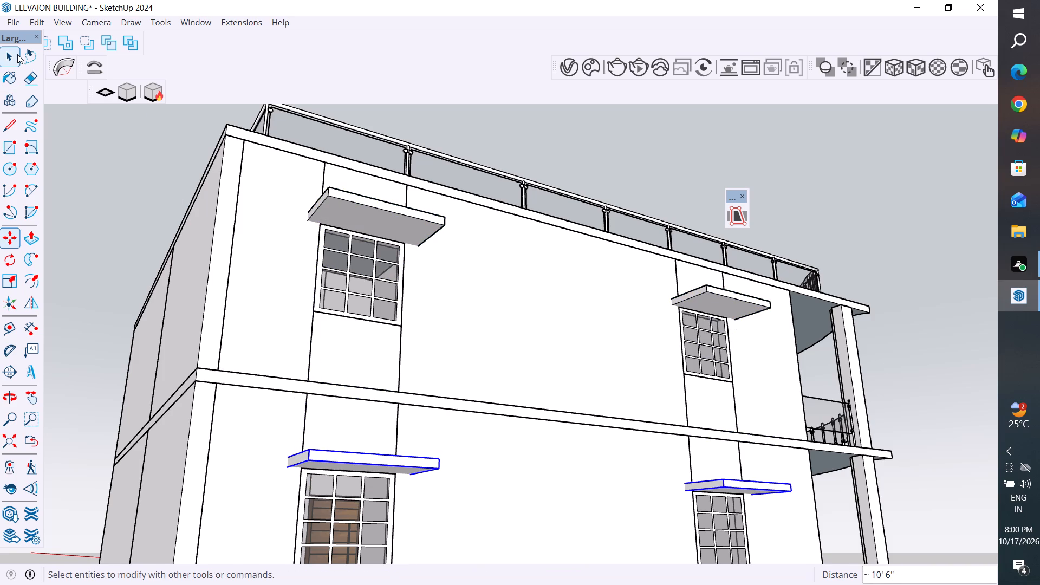
pyautogui.click(563, 127)
# Examine the whole building from the side, front and above, including the sunshades, balconies, roof railing and stairwell opening.
pyautogui.scroll(-13, 407, 259)
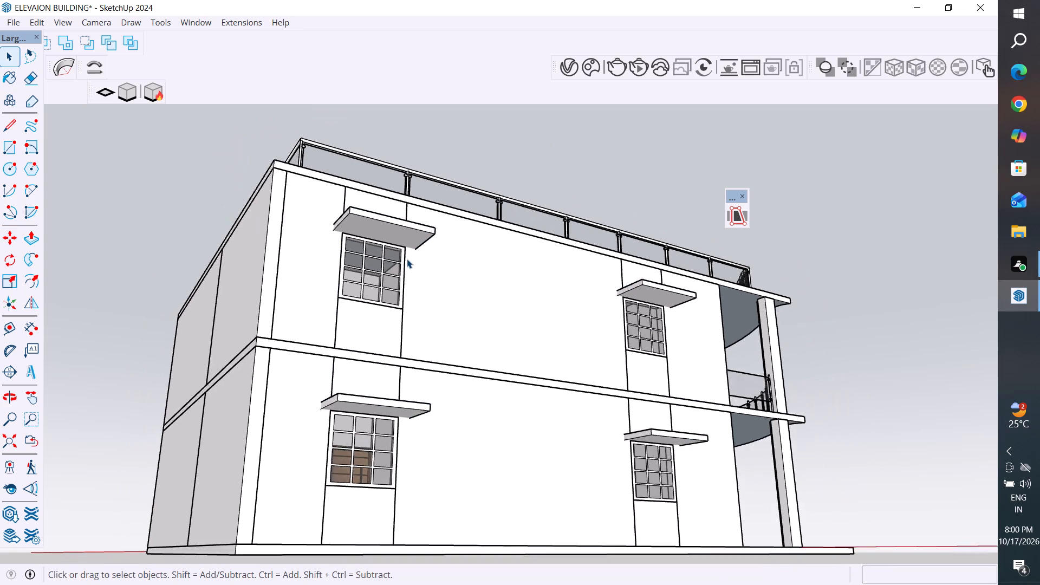
pyautogui.scroll(-5, 407, 259)
pyautogui.moveTo(425, 320); pyautogui.dragTo(381, 510, button='middle')
pyautogui.moveTo(458, 378); pyautogui.dragTo(476, 428, button='middle')
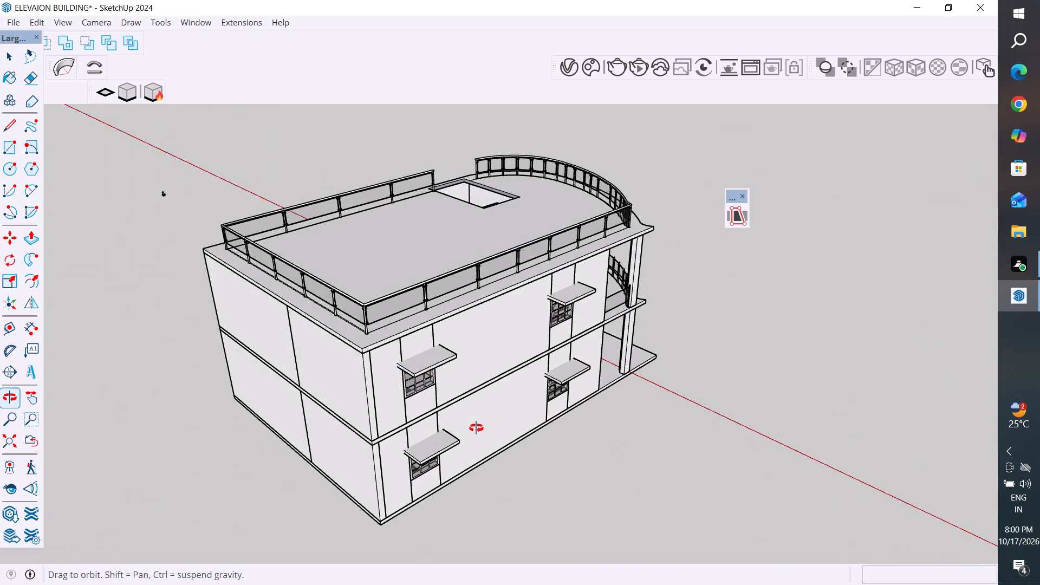
pyautogui.moveTo(476, 428); pyautogui.dragTo(9, 465, button='middle')
pyautogui.scroll(-5, 476, 288)
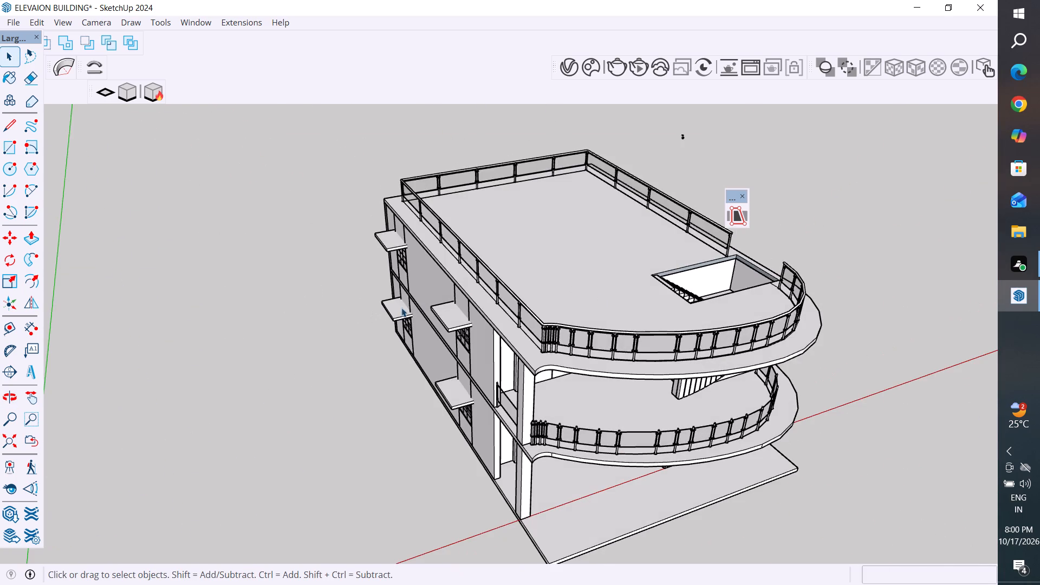
pyautogui.moveTo(907, 314); pyautogui.dragTo(698, 350, button='middle')
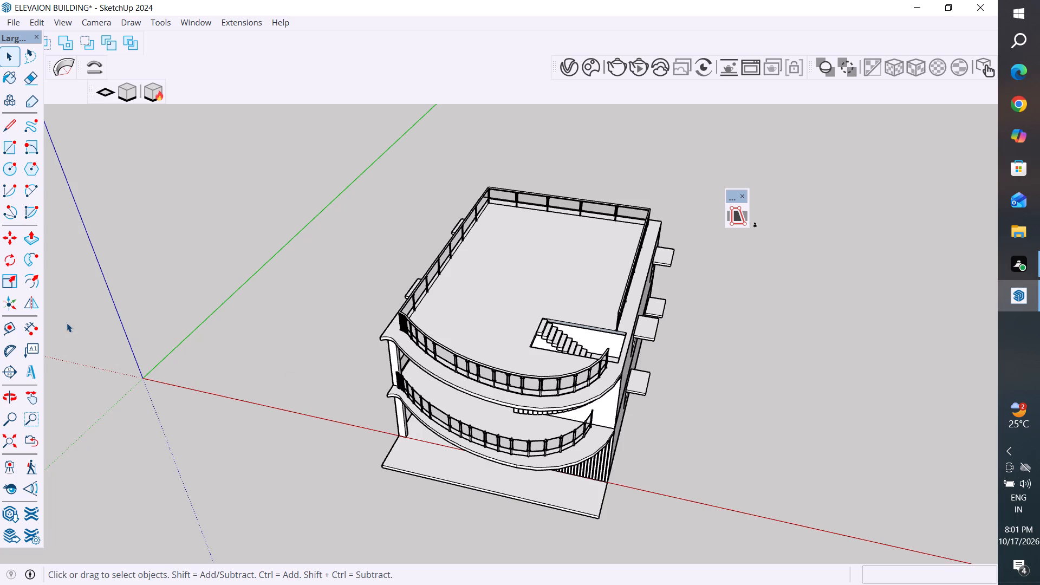
pyautogui.scroll(-5, 222, 246)
pyautogui.moveTo(443, 297); pyautogui.dragTo(485, 157, button='middle')
pyautogui.scroll(7, 398, 279)
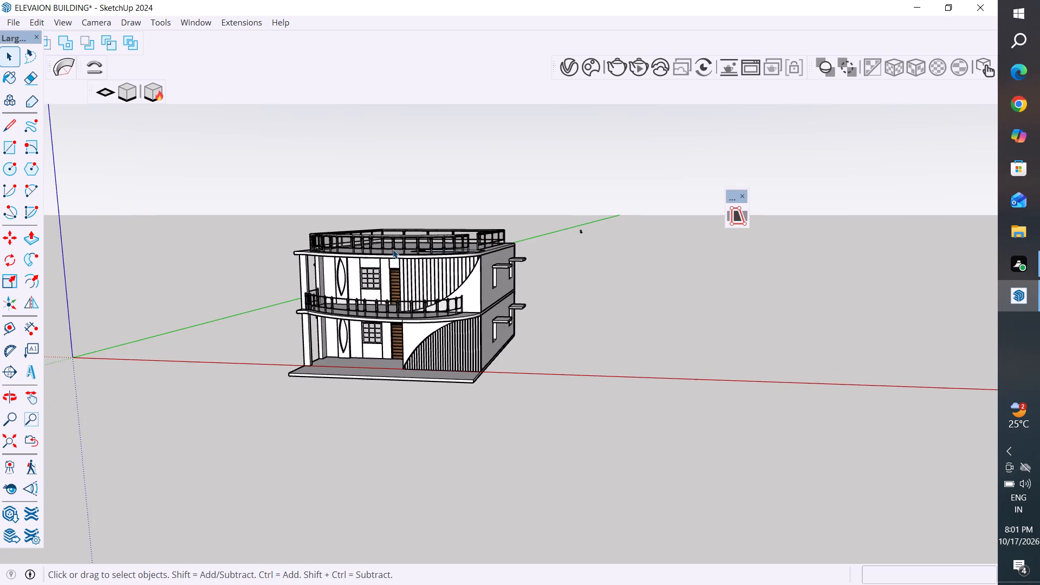
pyautogui.scroll(3, 393, 249)
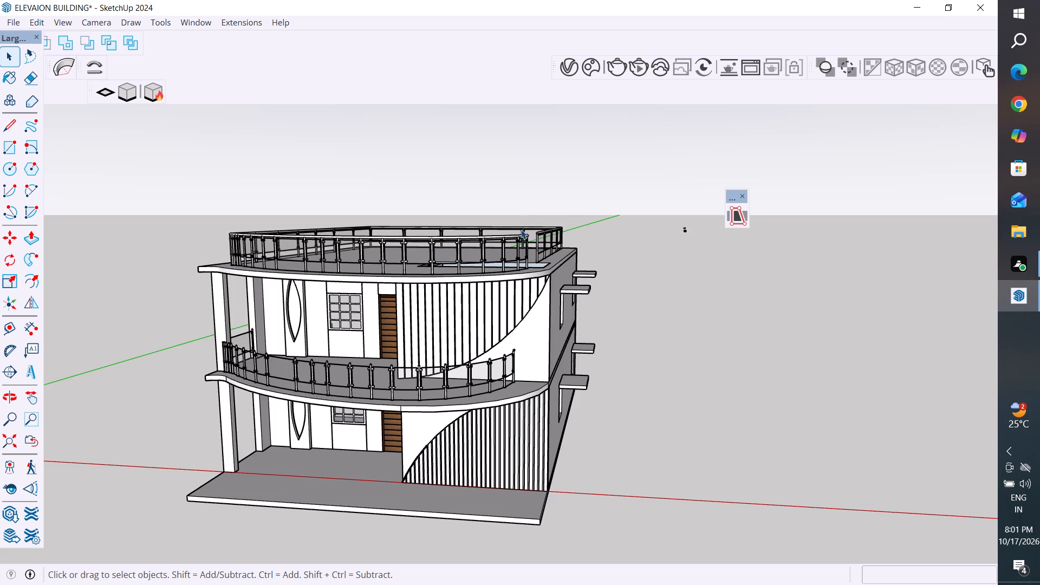
pyautogui.scroll(3, 469, 450)
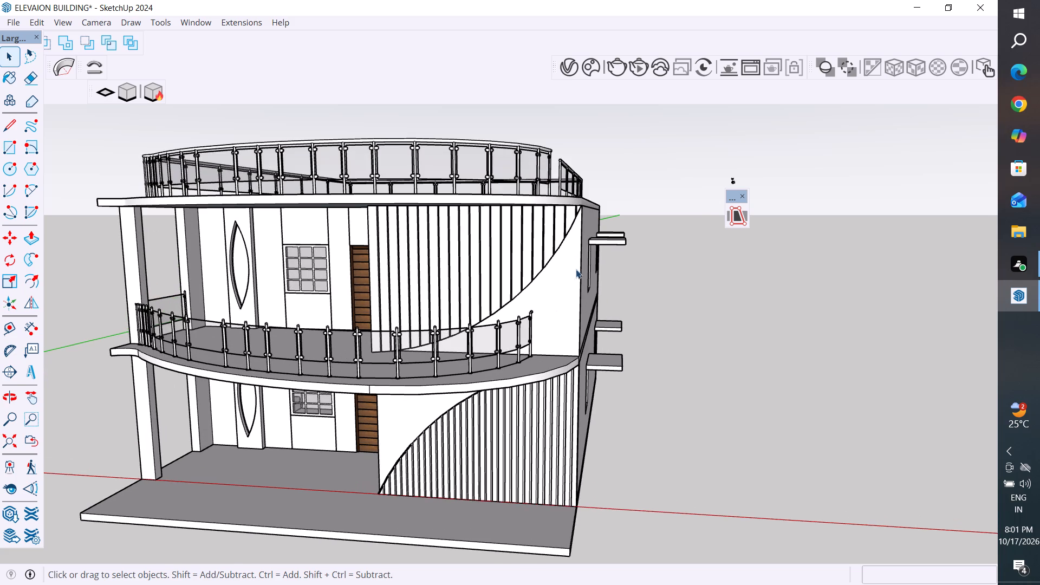
pyautogui.moveTo(578, 239); pyautogui.dragTo(581, 303, button='middle')
pyautogui.scroll(1, 581, 303)
pyautogui.scroll(-6, 589, 211)
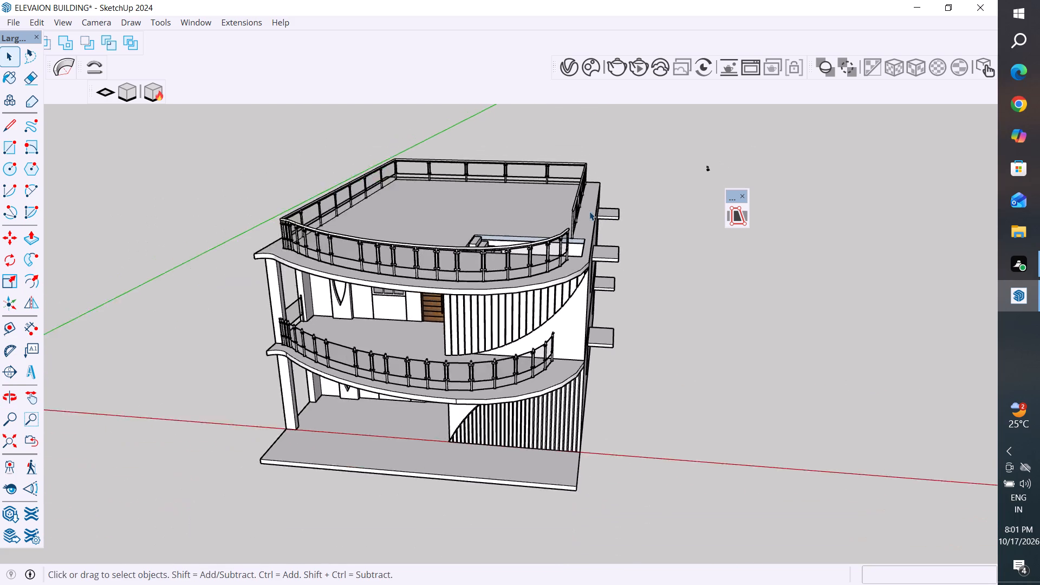
pyautogui.moveTo(577, 274); pyautogui.dragTo(571, 335, button='middle')
pyautogui.moveTo(620, 252); pyautogui.dragTo(615, 300, button='middle')
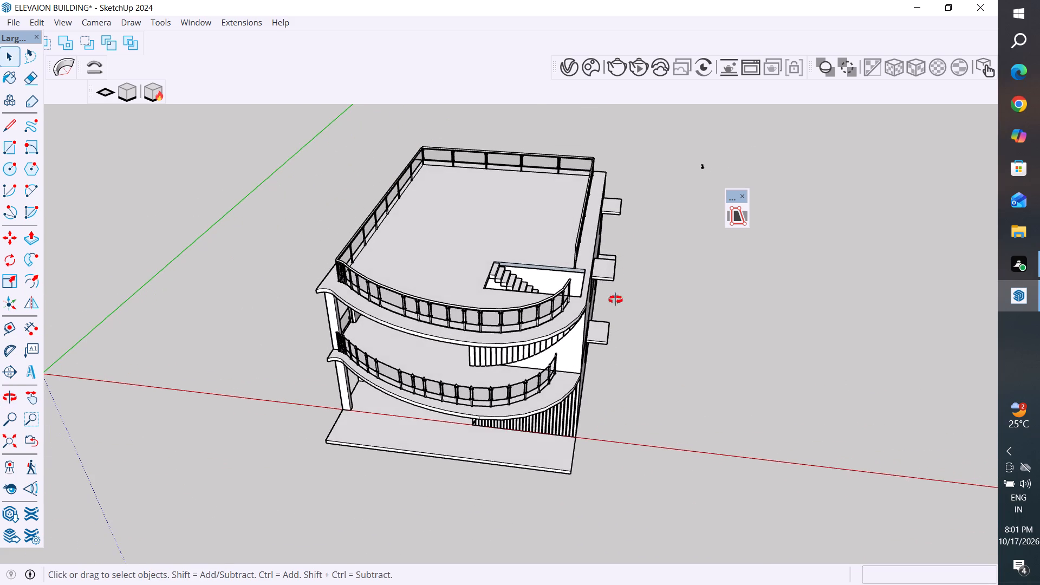
pyautogui.moveTo(615, 300); pyautogui.dragTo(615, 336, button='middle')
# Offset the roof terrace floor's outline about 10 3/8" inward, including the edges around the stairwell opening.
pyautogui.click(499, 222)
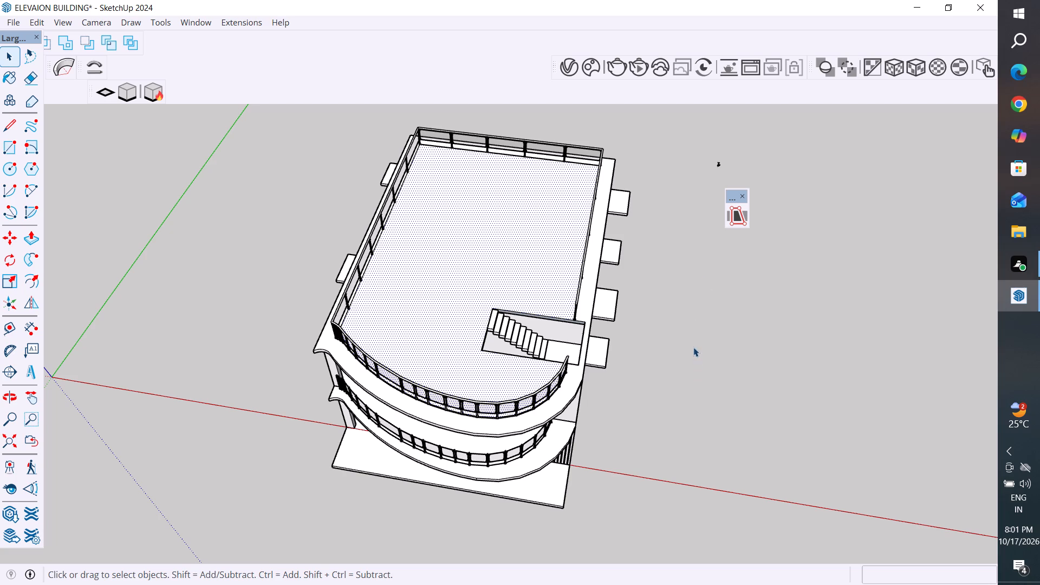
pyautogui.moveTo(696, 338); pyautogui.dragTo(520, 405, button='middle')
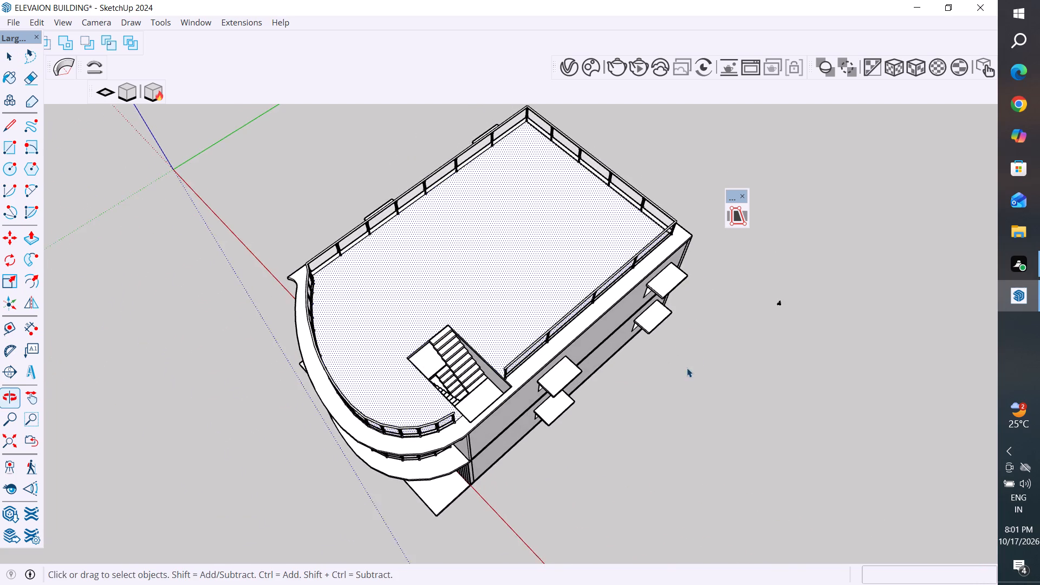
pyautogui.moveTo(688, 368); pyautogui.dragTo(541, 413, button='middle')
pyautogui.scroll(4, 409, 304)
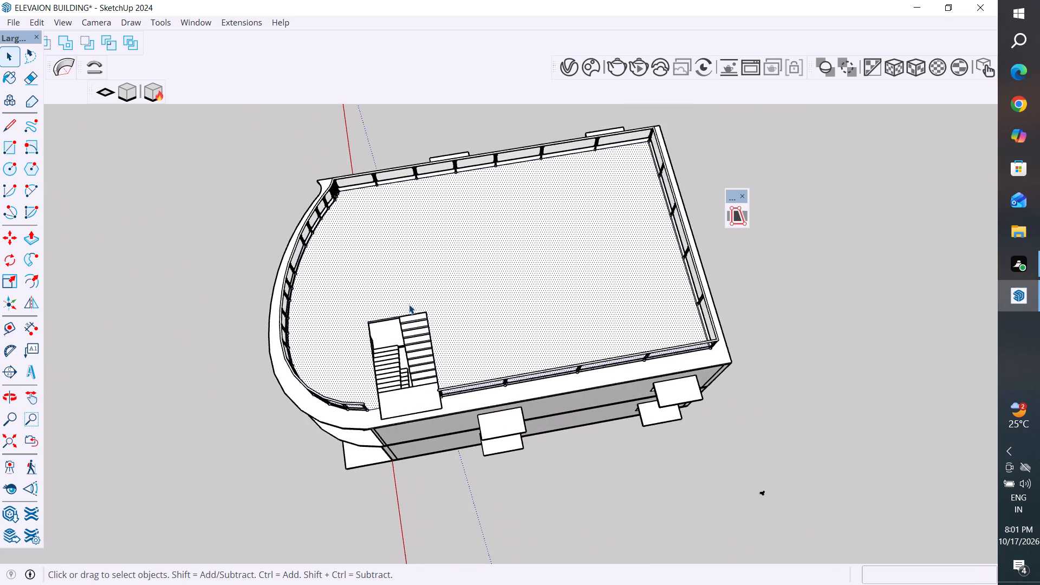
pyautogui.click(37, 279)
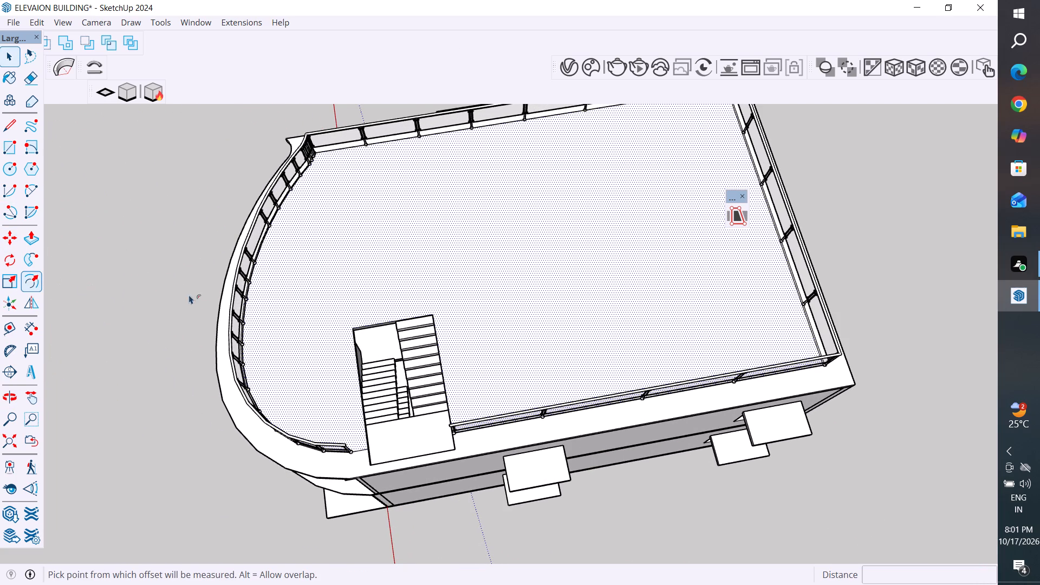
pyautogui.scroll(3, 373, 317)
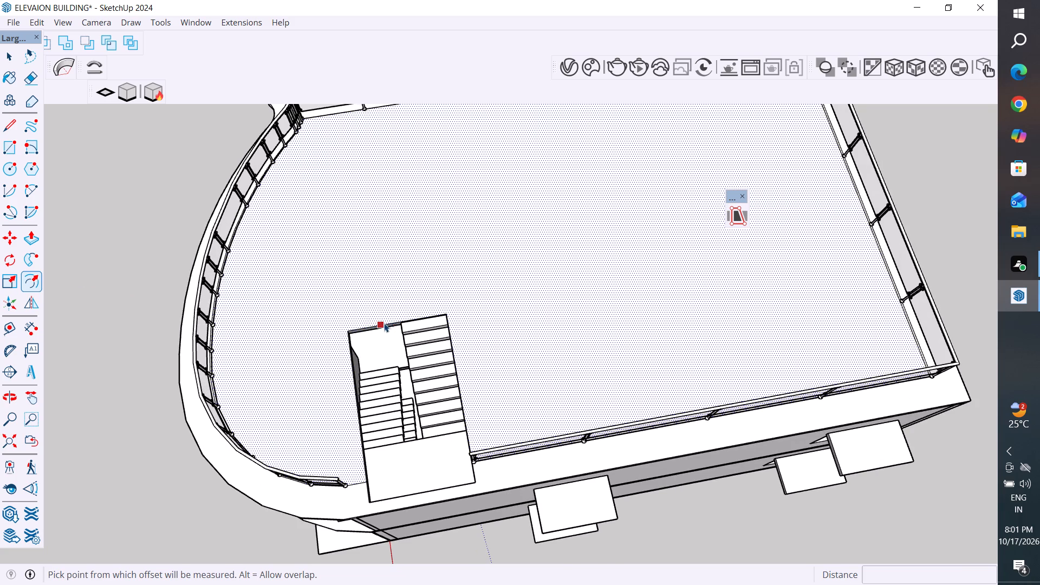
pyautogui.moveTo(386, 323); pyautogui.dragTo(388, 313)
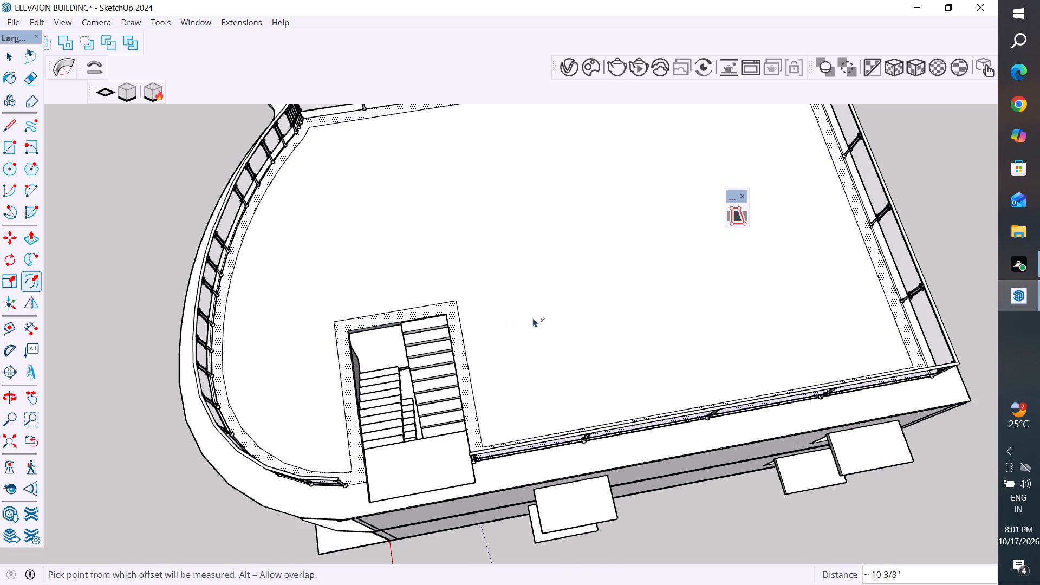
pyautogui.click(16, 60)
pyautogui.click(120, 212)
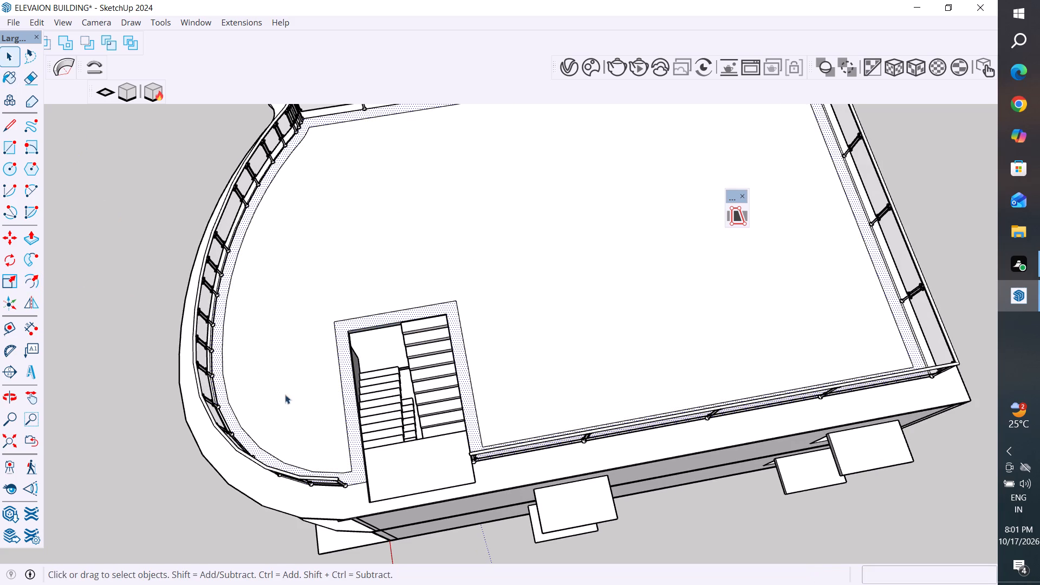
# Draw a line about 10 3/8" long from the offset corner beside the stairwell to the terrace floor's outer edge, near the curved railing's end.
pyautogui.scroll(1, 367, 486)
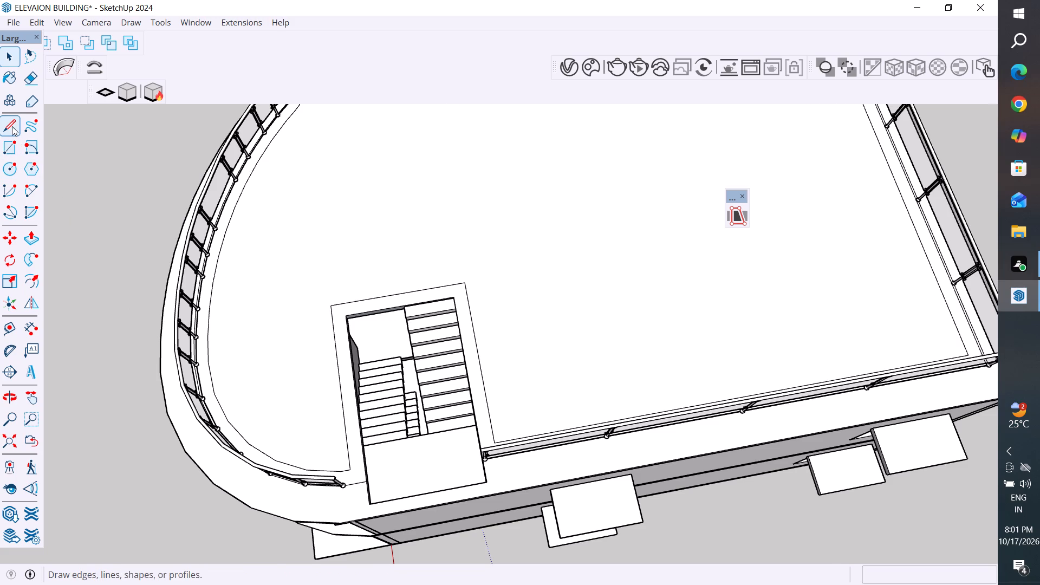
pyautogui.click(12, 126)
pyautogui.scroll(7, 351, 508)
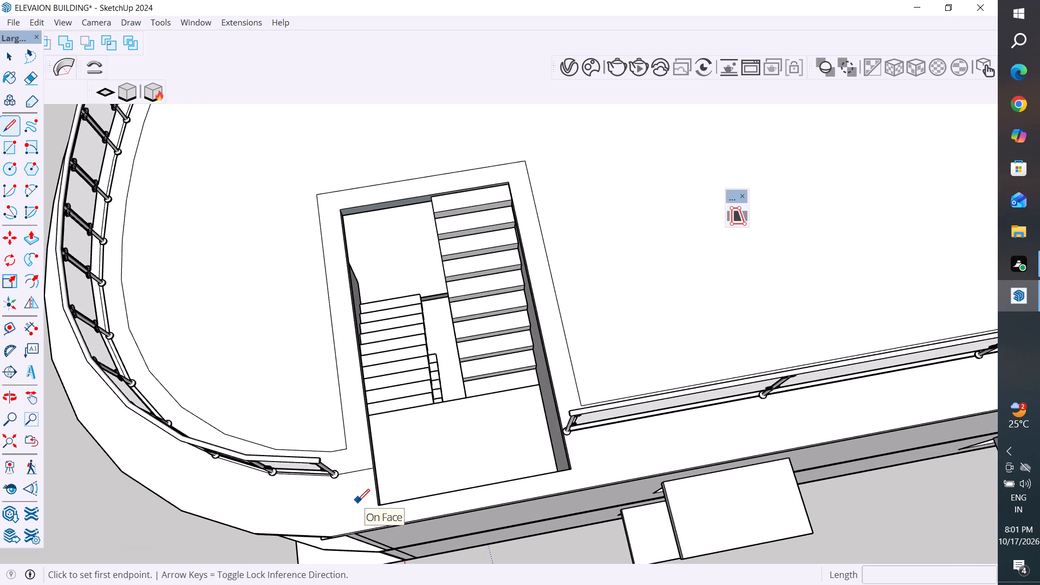
pyautogui.click(346, 450)
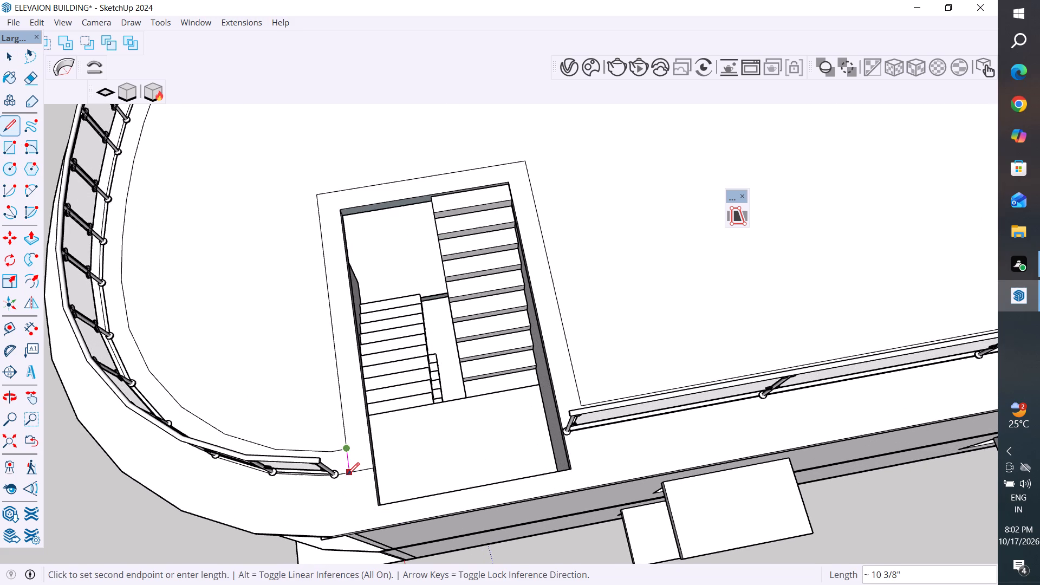
pyautogui.click(347, 474)
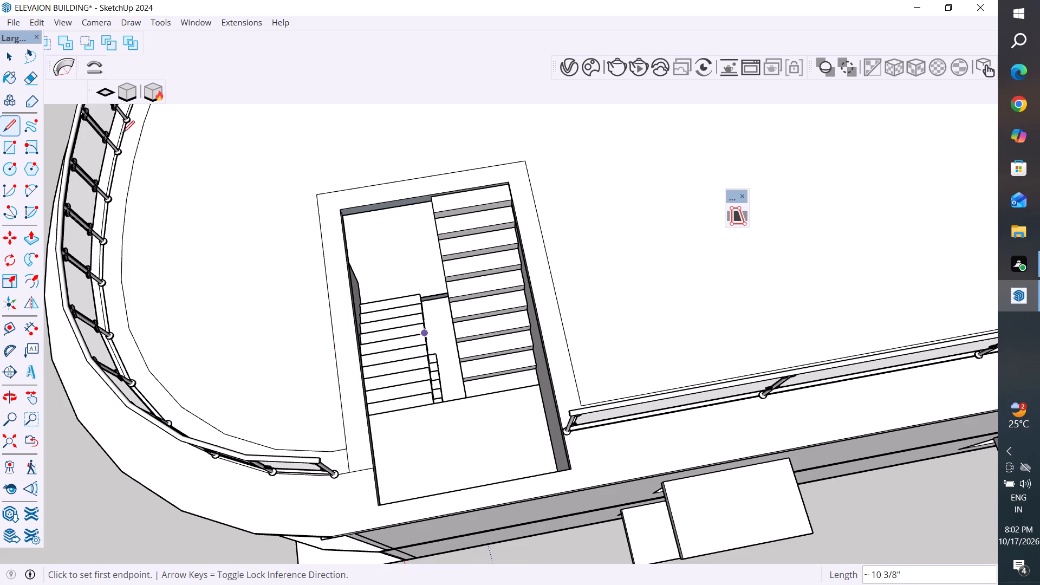
pyautogui.click(9, 52)
# Explode the roof terrace railing group beside the stairwell opening.
pyautogui.scroll(3, 532, 459)
pyautogui.click(577, 412)
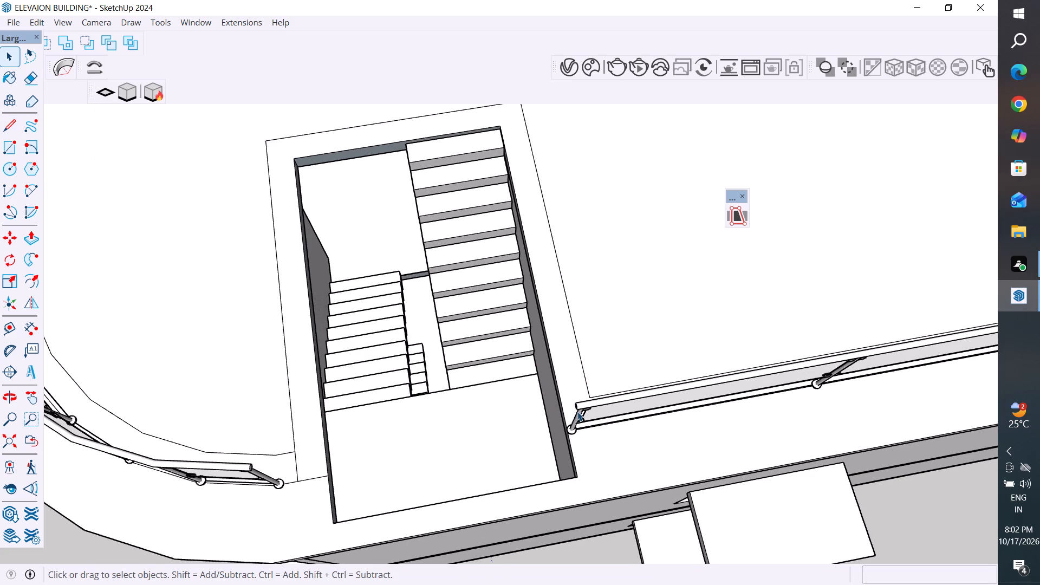
pyautogui.rightClick(577, 412)
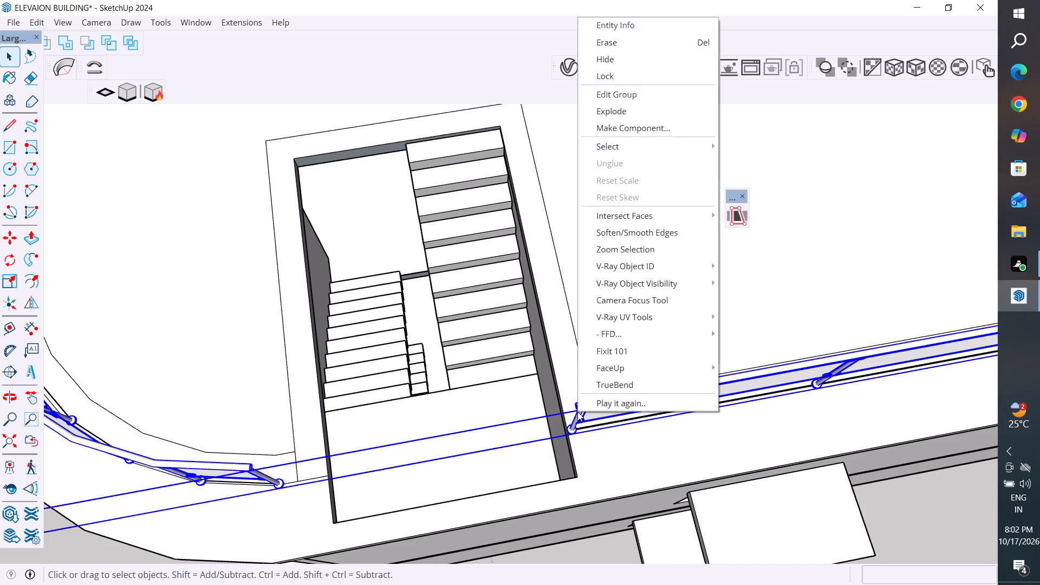
pyautogui.click(661, 107)
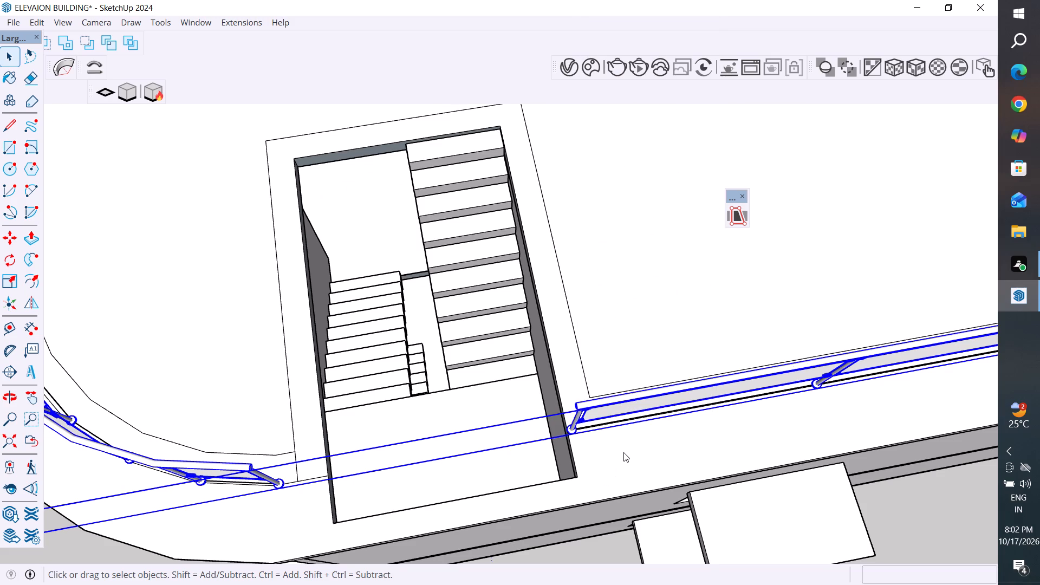
# Clear the selection of the exploded roof railing parts around the stairwell opening.
pyautogui.scroll(2, 623, 452)
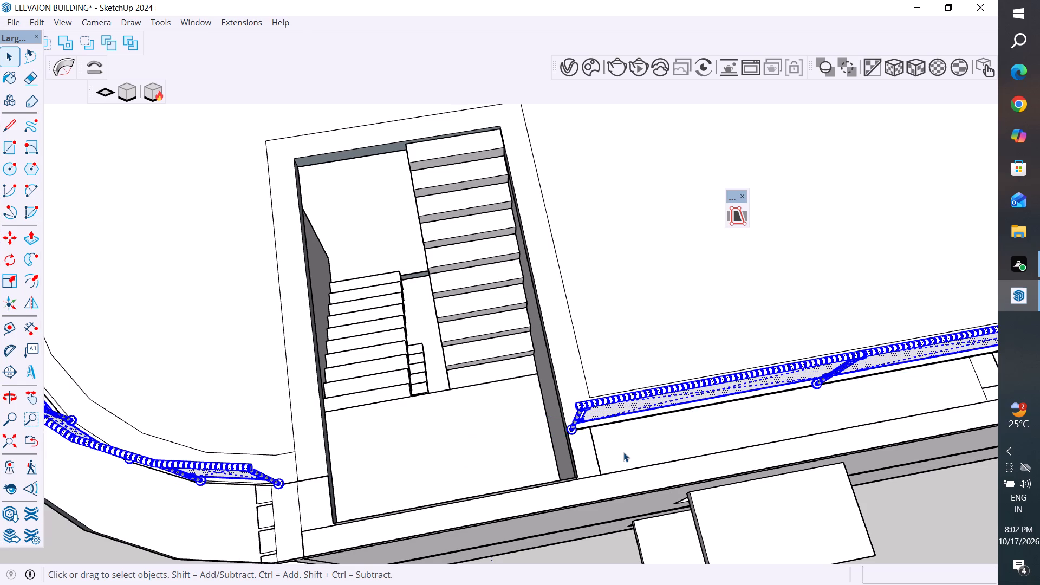
pyautogui.scroll(2, 554, 428)
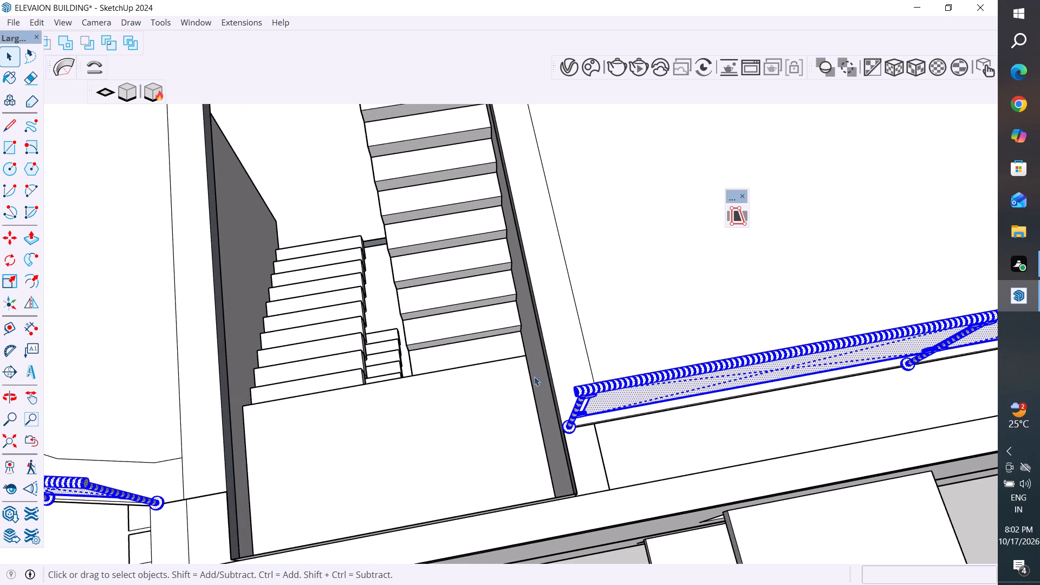
pyautogui.scroll(-10, 533, 375)
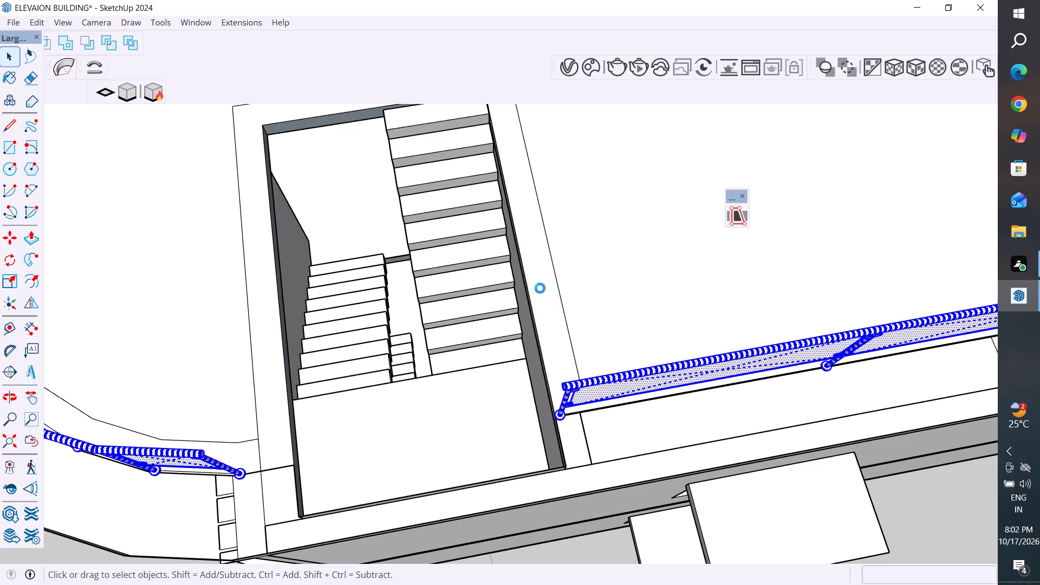
pyautogui.scroll(-5, 530, 233)
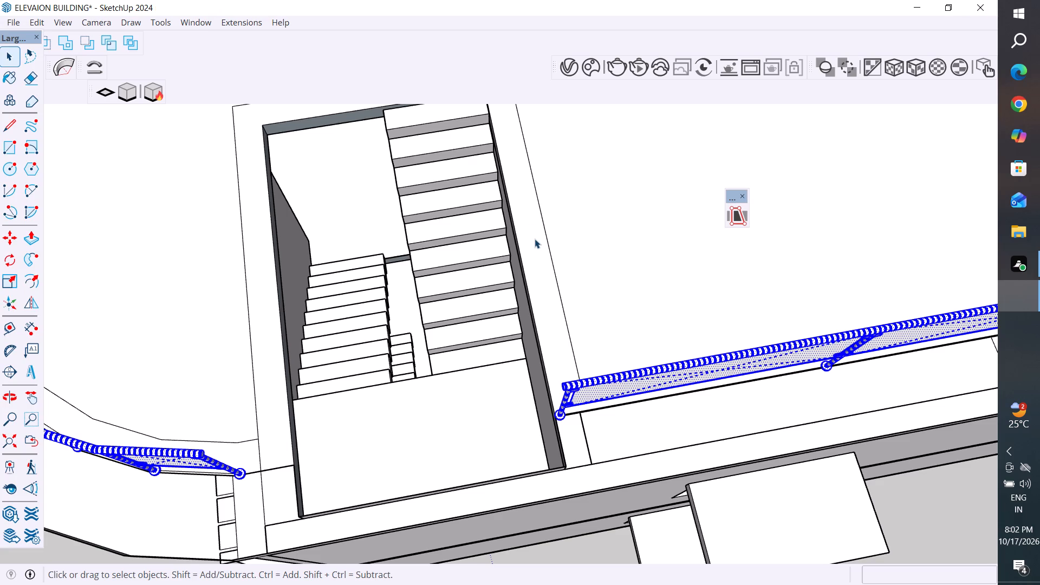
pyautogui.scroll(-1, 458, 268)
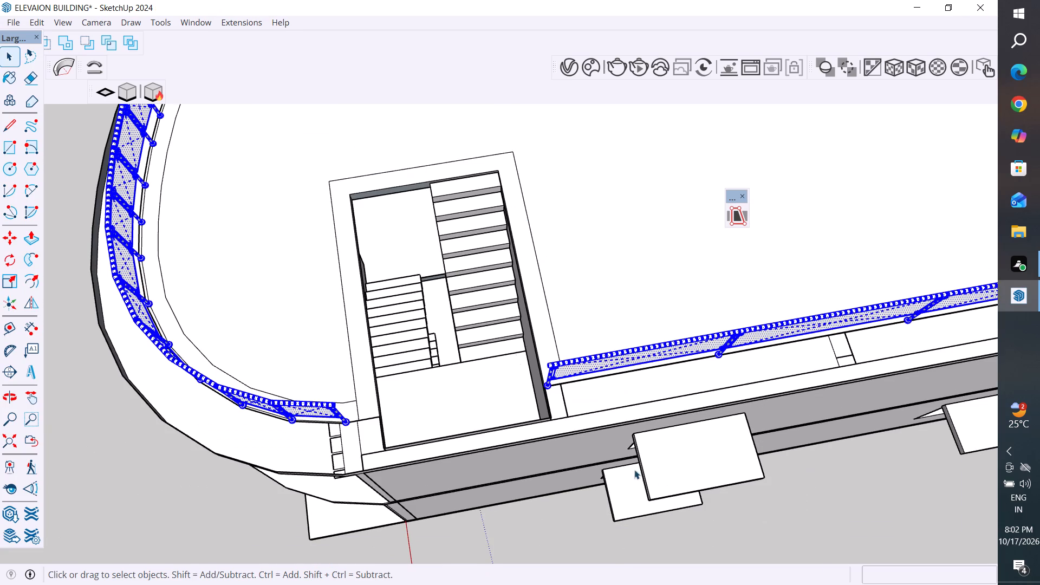
pyautogui.click(178, 485)
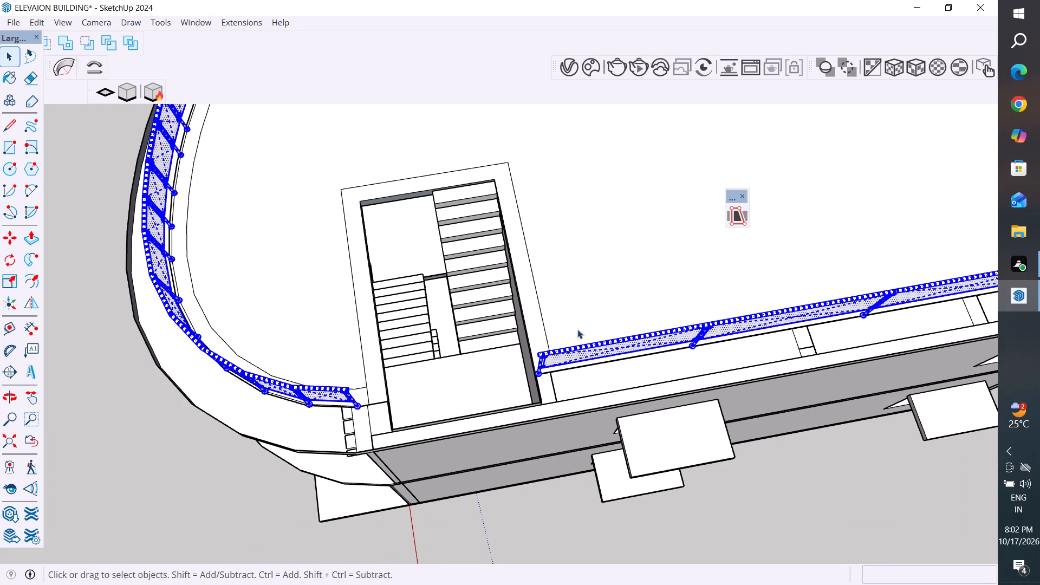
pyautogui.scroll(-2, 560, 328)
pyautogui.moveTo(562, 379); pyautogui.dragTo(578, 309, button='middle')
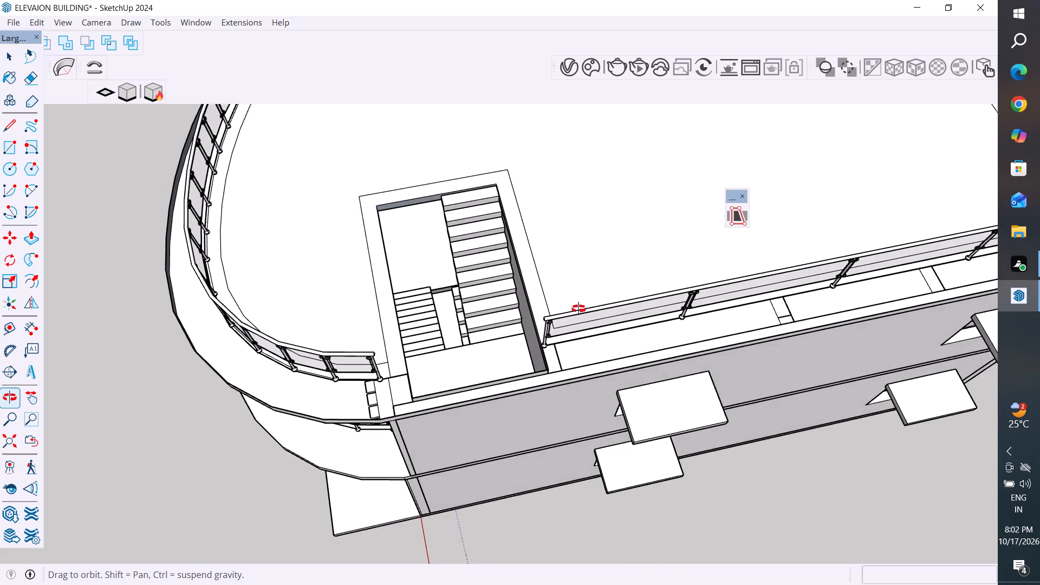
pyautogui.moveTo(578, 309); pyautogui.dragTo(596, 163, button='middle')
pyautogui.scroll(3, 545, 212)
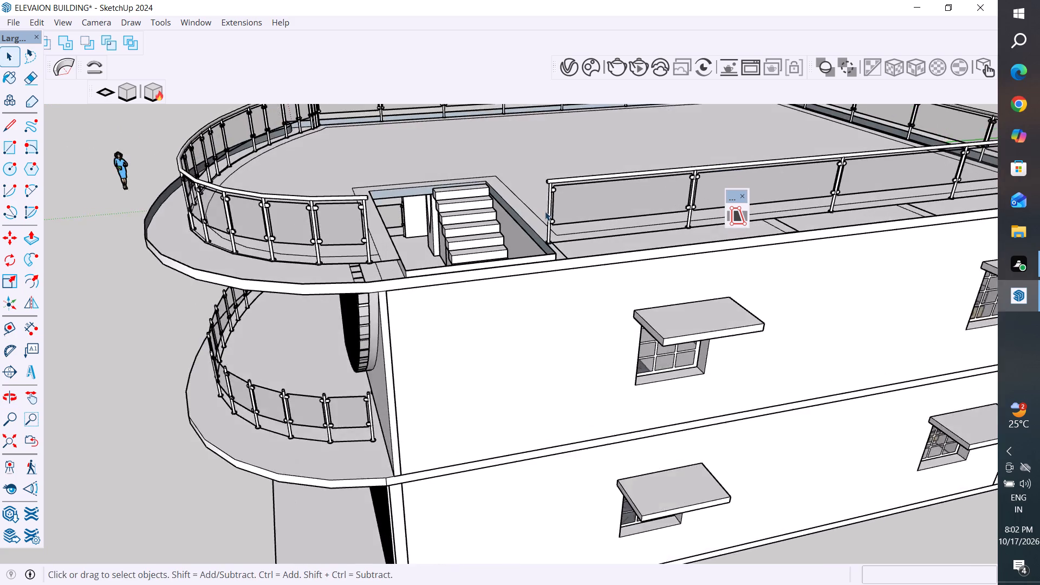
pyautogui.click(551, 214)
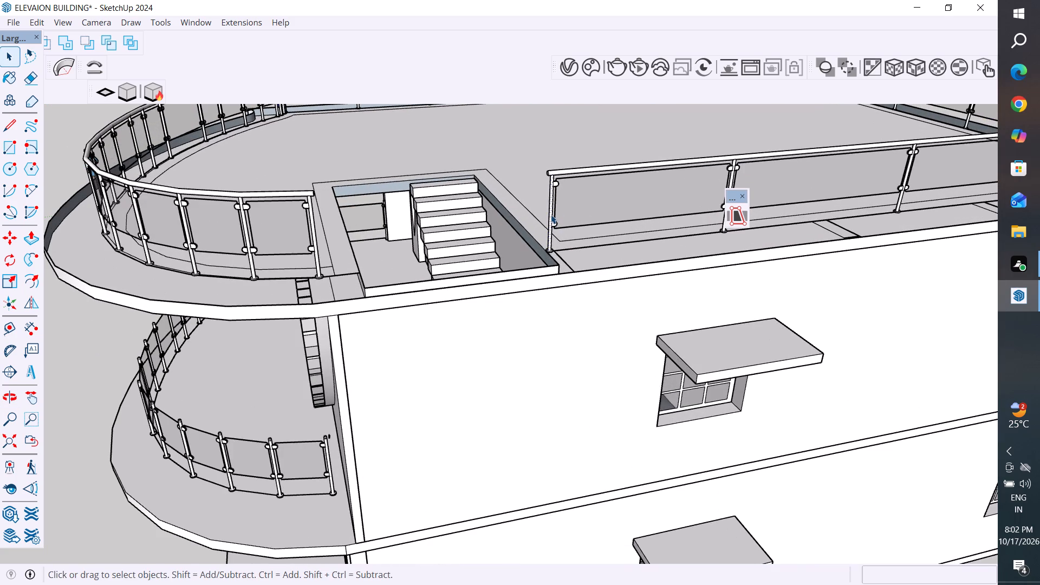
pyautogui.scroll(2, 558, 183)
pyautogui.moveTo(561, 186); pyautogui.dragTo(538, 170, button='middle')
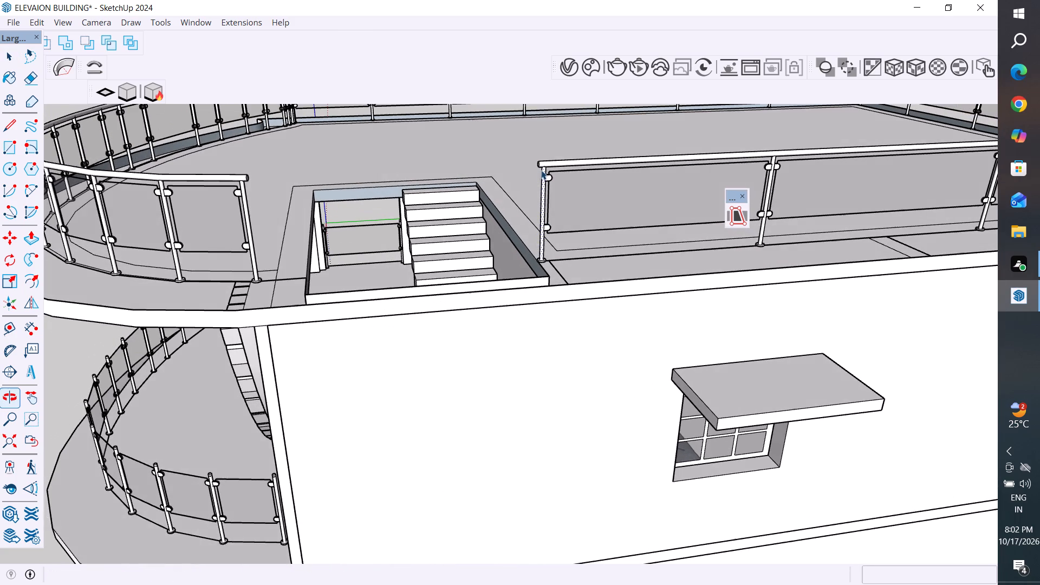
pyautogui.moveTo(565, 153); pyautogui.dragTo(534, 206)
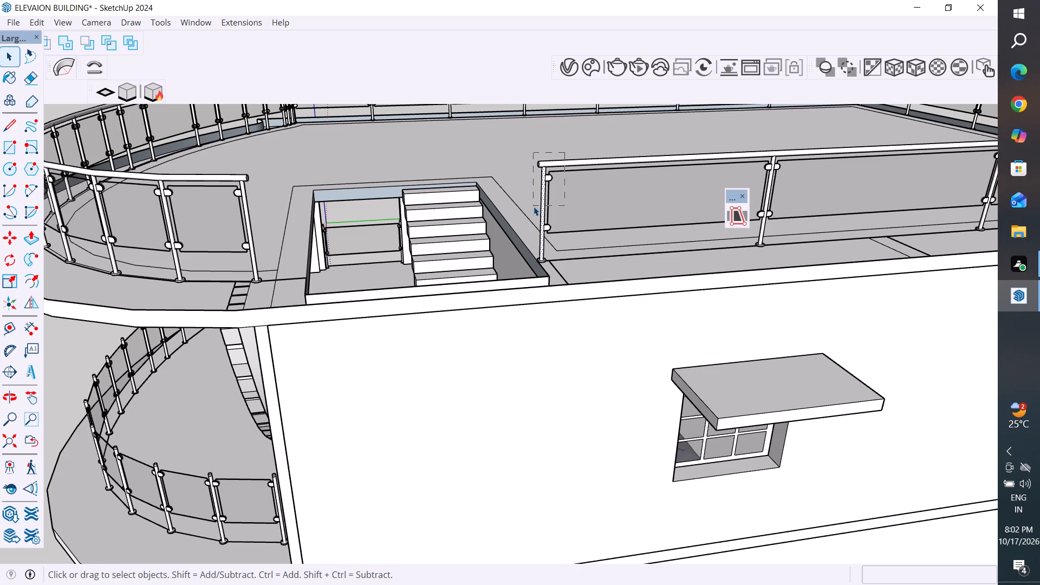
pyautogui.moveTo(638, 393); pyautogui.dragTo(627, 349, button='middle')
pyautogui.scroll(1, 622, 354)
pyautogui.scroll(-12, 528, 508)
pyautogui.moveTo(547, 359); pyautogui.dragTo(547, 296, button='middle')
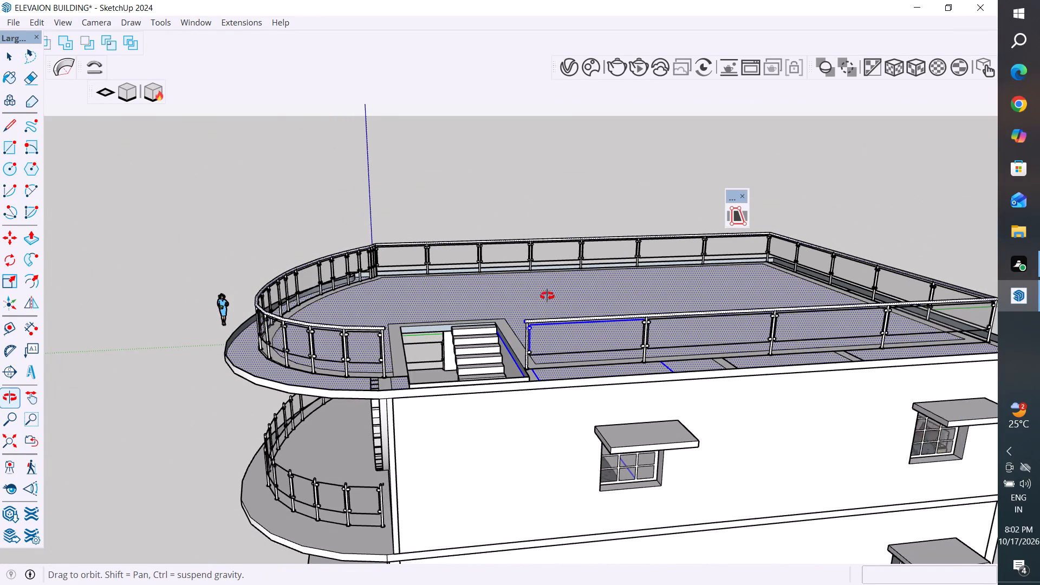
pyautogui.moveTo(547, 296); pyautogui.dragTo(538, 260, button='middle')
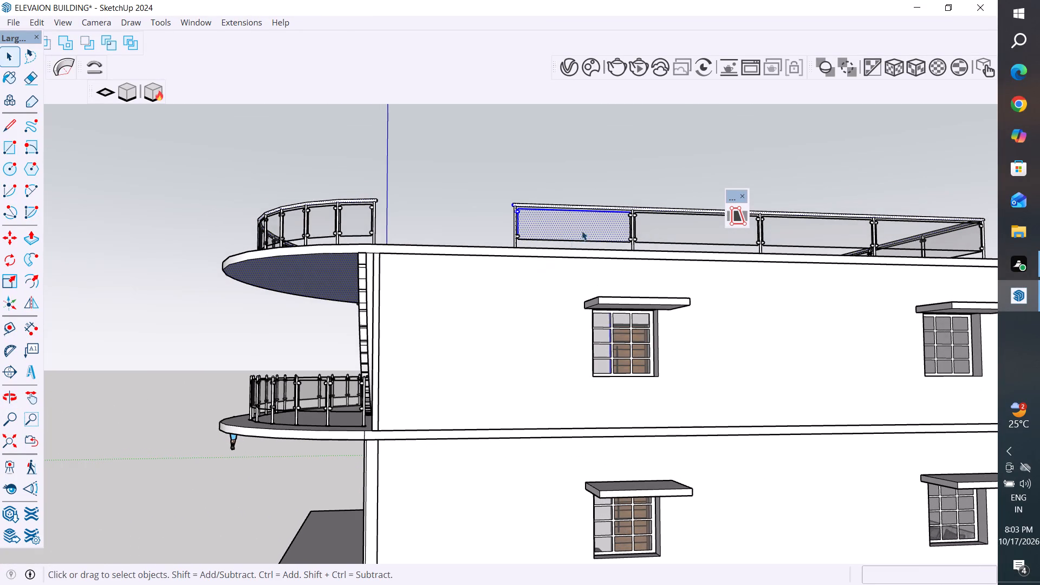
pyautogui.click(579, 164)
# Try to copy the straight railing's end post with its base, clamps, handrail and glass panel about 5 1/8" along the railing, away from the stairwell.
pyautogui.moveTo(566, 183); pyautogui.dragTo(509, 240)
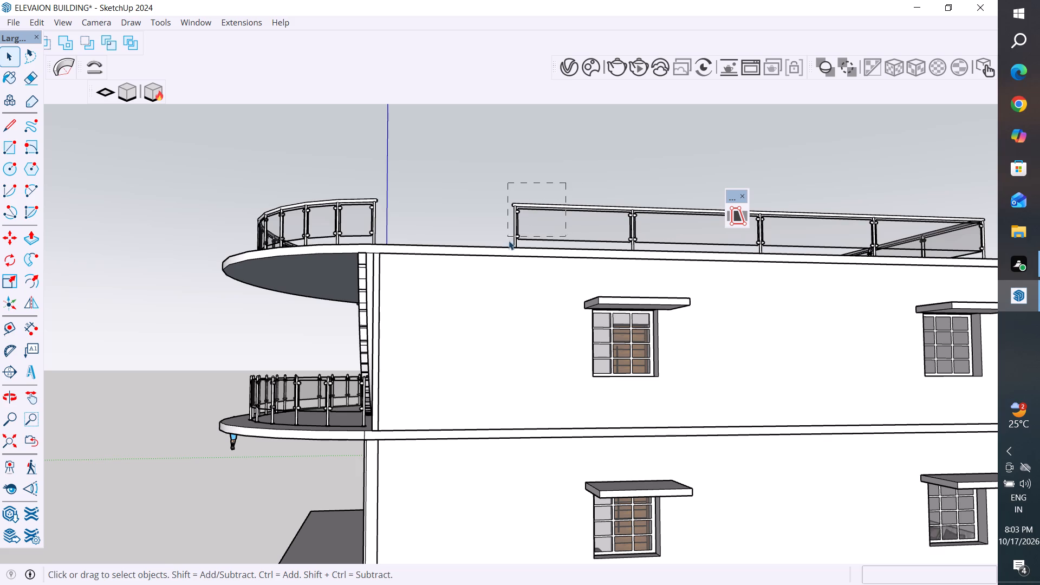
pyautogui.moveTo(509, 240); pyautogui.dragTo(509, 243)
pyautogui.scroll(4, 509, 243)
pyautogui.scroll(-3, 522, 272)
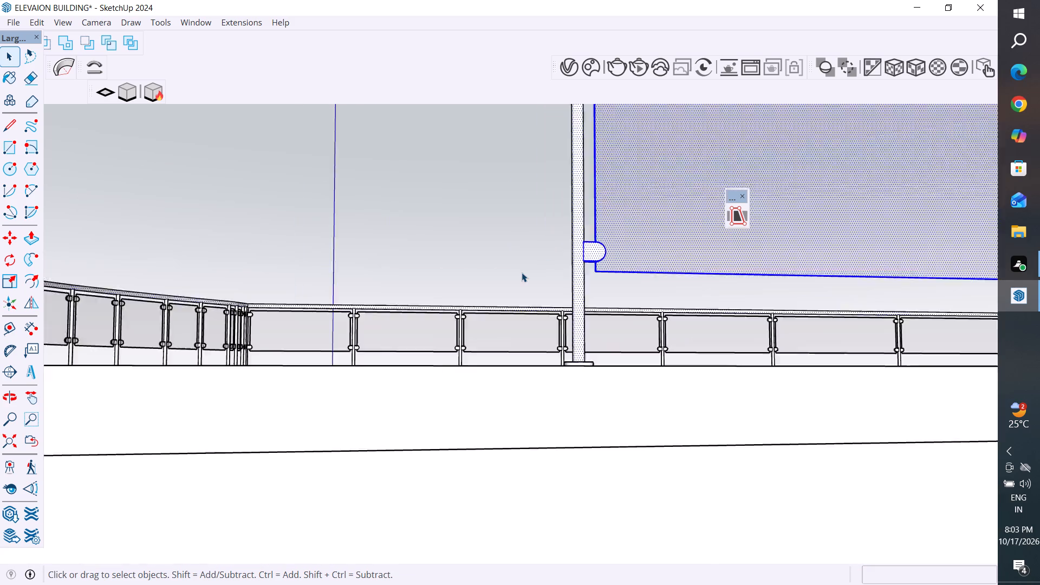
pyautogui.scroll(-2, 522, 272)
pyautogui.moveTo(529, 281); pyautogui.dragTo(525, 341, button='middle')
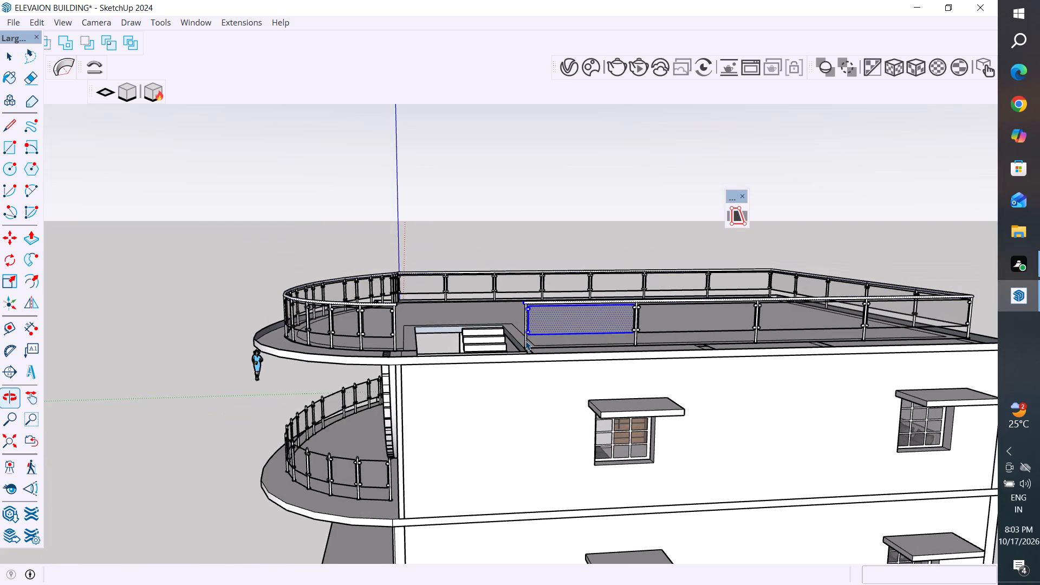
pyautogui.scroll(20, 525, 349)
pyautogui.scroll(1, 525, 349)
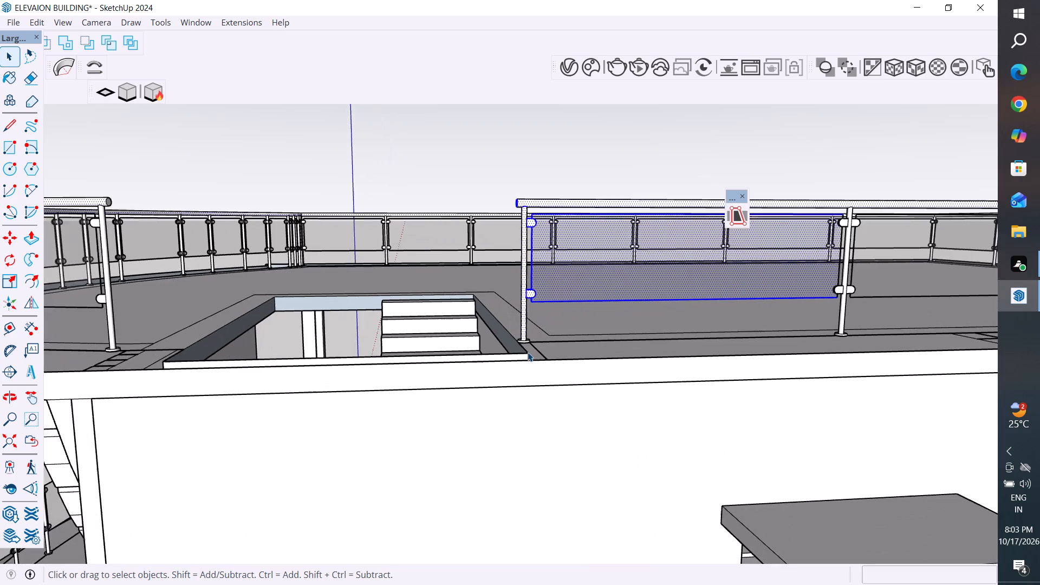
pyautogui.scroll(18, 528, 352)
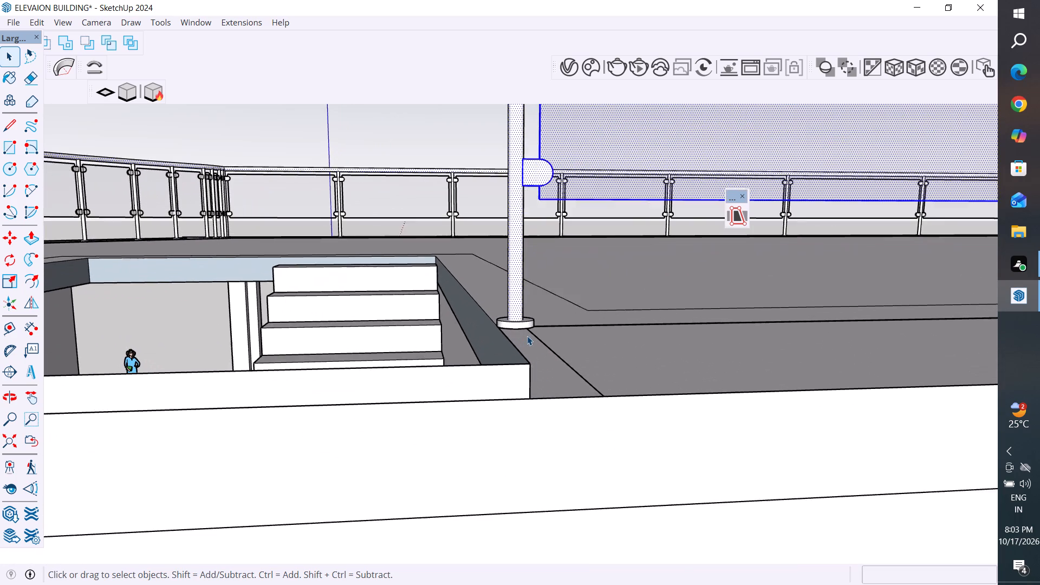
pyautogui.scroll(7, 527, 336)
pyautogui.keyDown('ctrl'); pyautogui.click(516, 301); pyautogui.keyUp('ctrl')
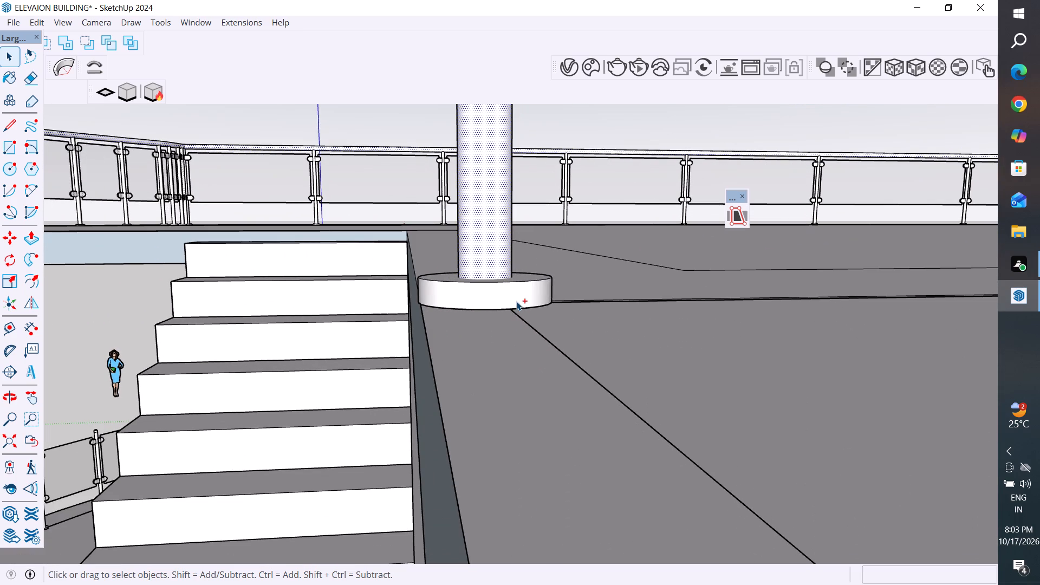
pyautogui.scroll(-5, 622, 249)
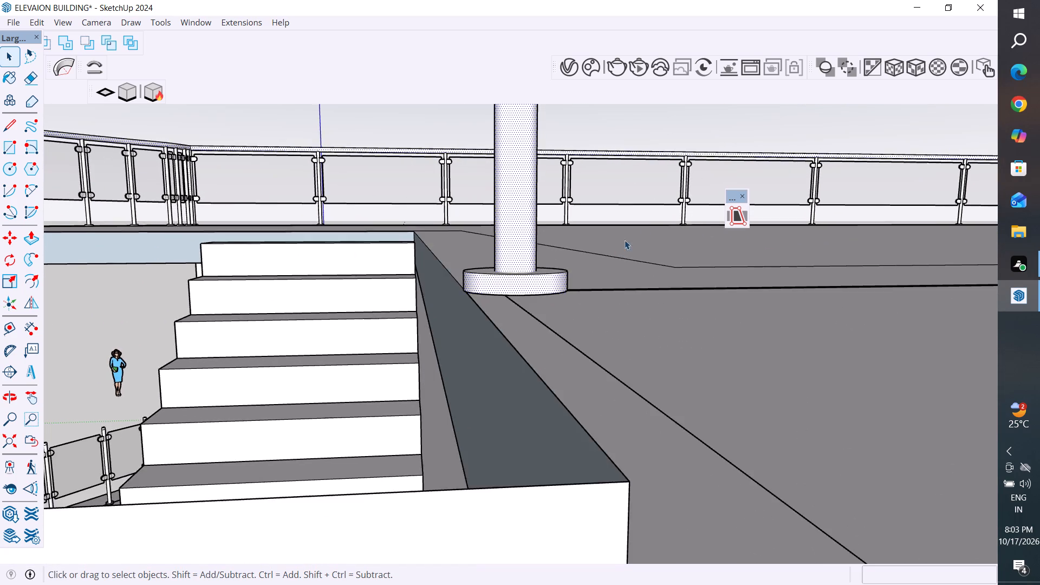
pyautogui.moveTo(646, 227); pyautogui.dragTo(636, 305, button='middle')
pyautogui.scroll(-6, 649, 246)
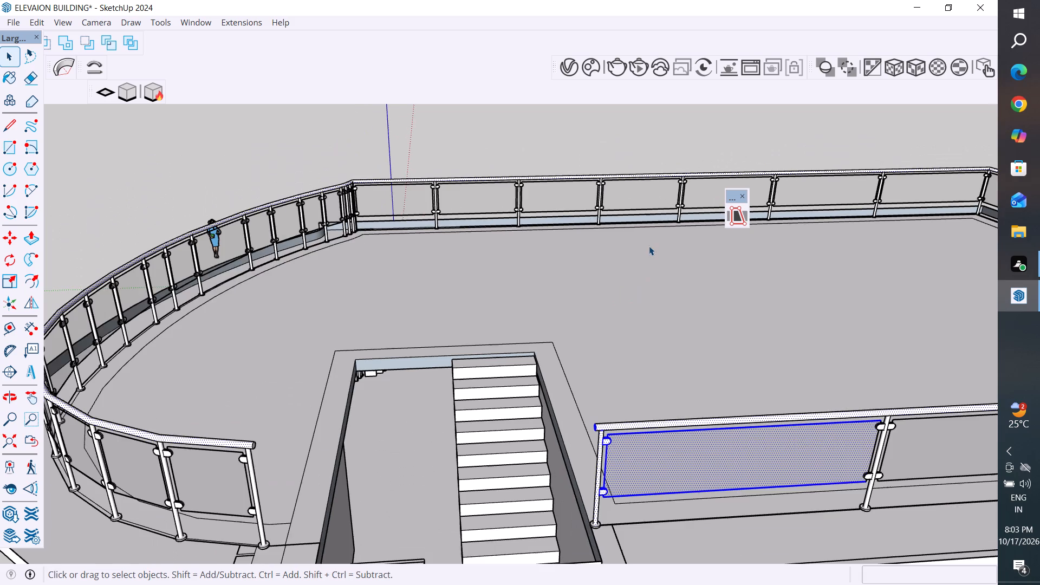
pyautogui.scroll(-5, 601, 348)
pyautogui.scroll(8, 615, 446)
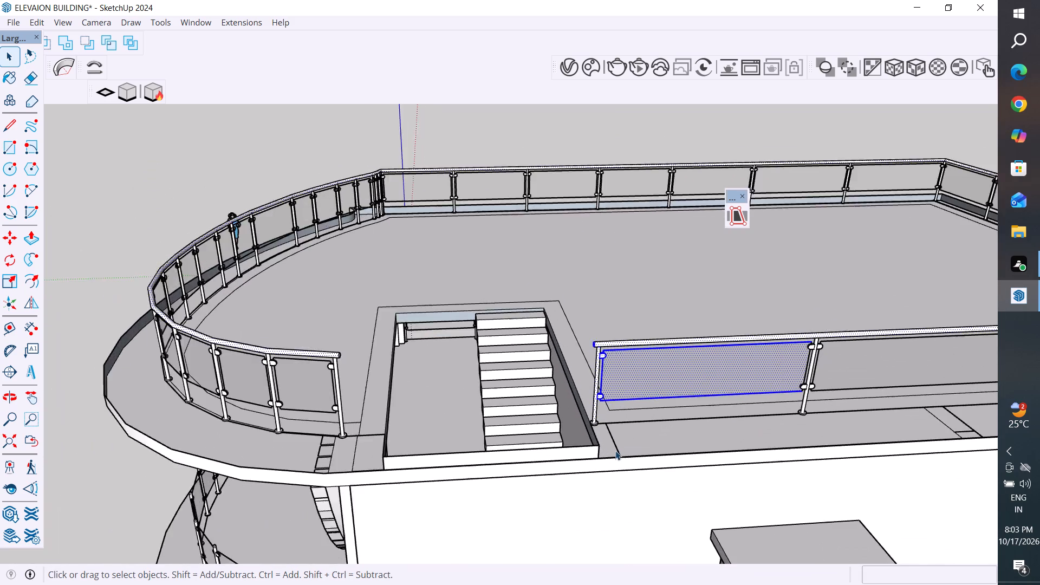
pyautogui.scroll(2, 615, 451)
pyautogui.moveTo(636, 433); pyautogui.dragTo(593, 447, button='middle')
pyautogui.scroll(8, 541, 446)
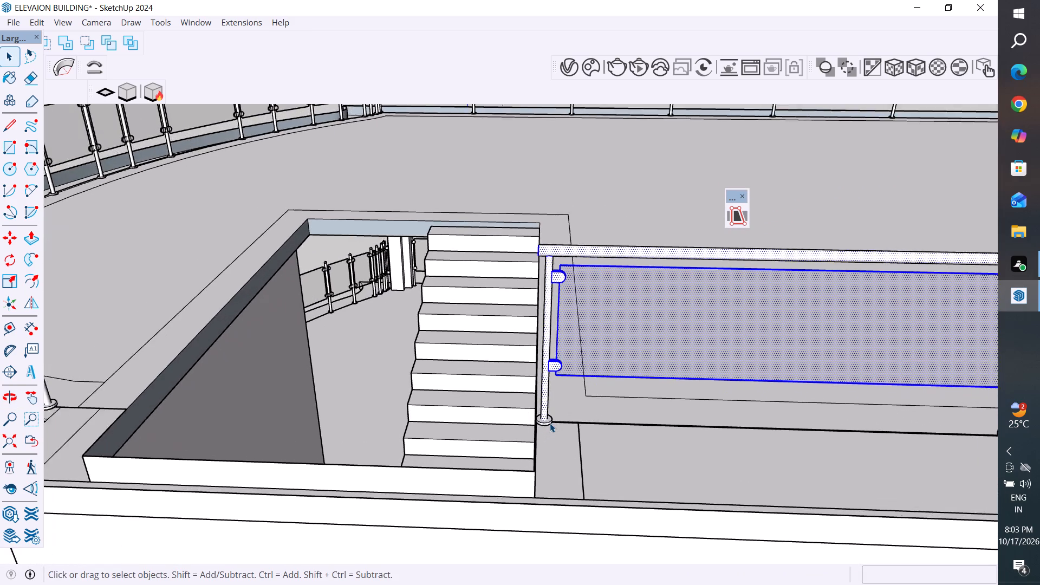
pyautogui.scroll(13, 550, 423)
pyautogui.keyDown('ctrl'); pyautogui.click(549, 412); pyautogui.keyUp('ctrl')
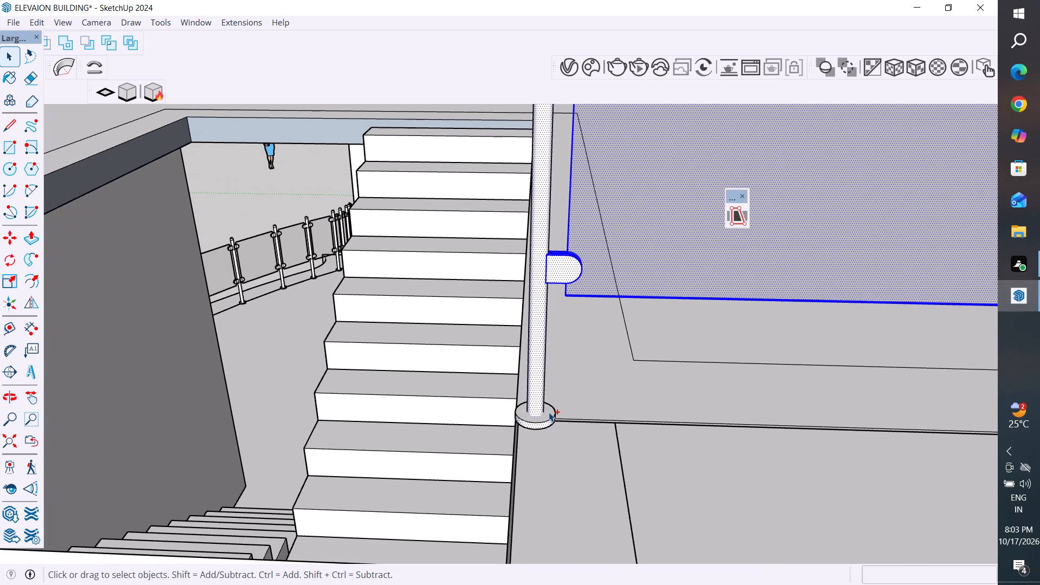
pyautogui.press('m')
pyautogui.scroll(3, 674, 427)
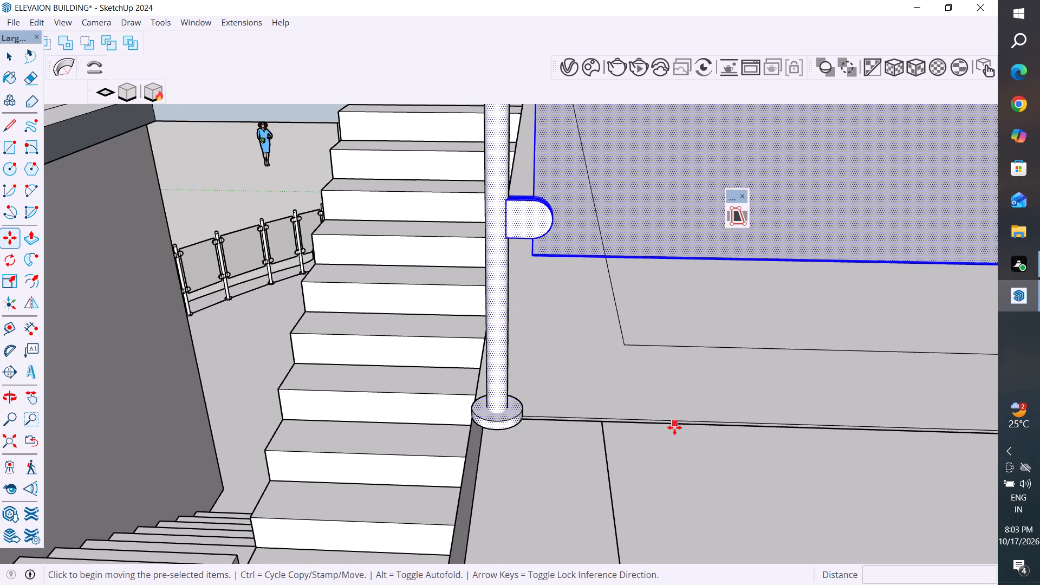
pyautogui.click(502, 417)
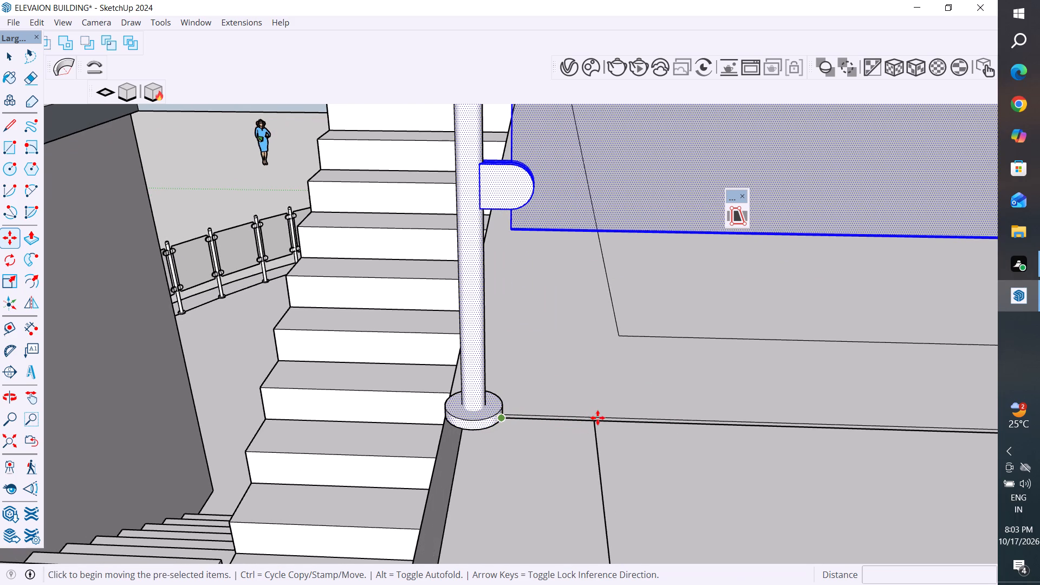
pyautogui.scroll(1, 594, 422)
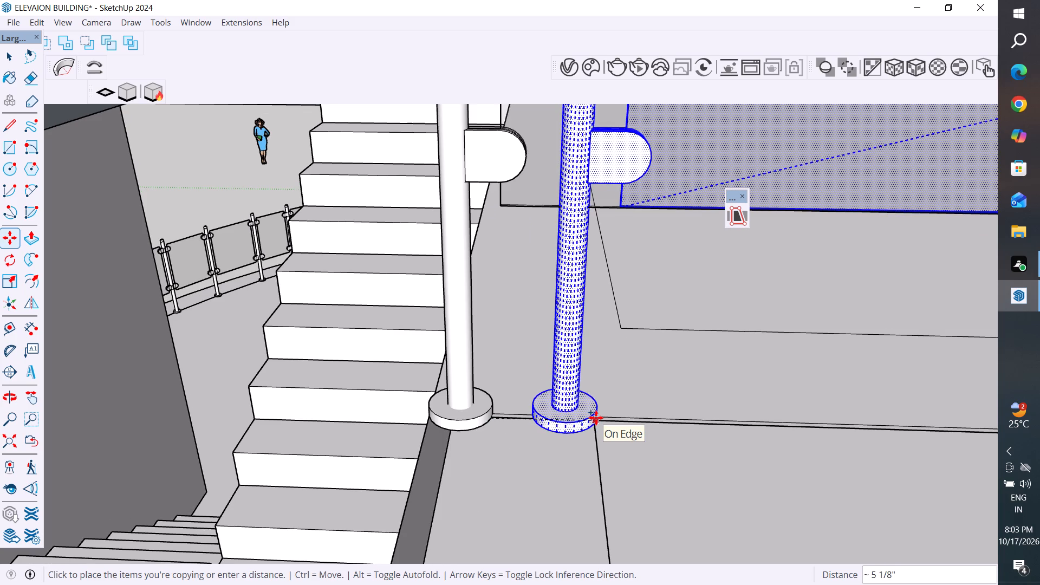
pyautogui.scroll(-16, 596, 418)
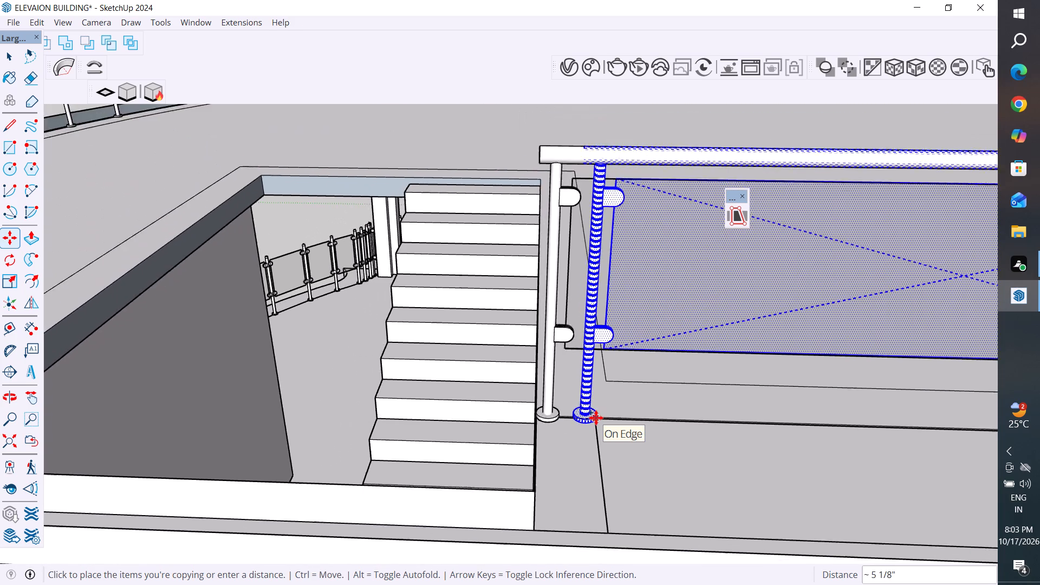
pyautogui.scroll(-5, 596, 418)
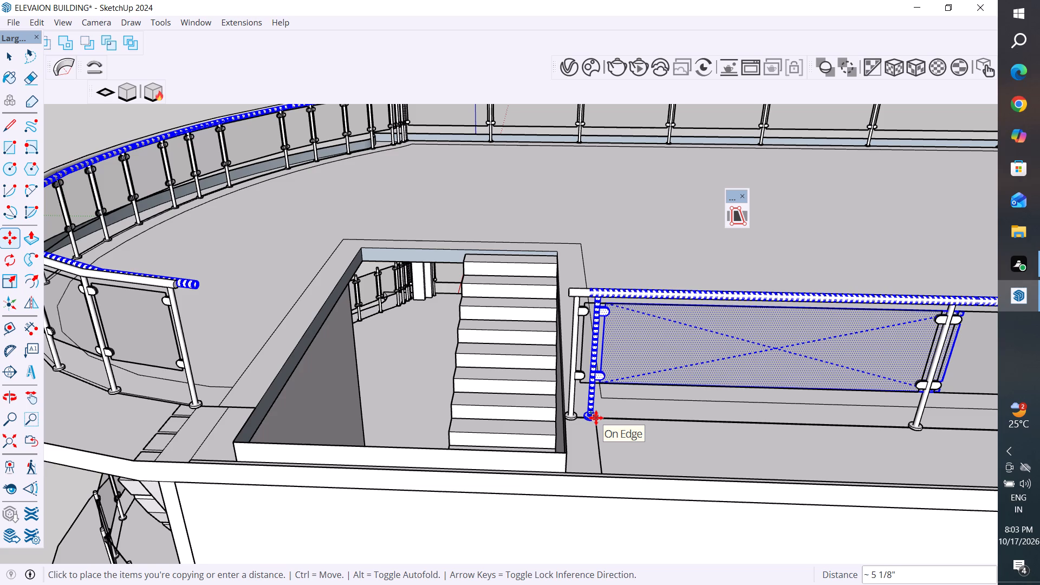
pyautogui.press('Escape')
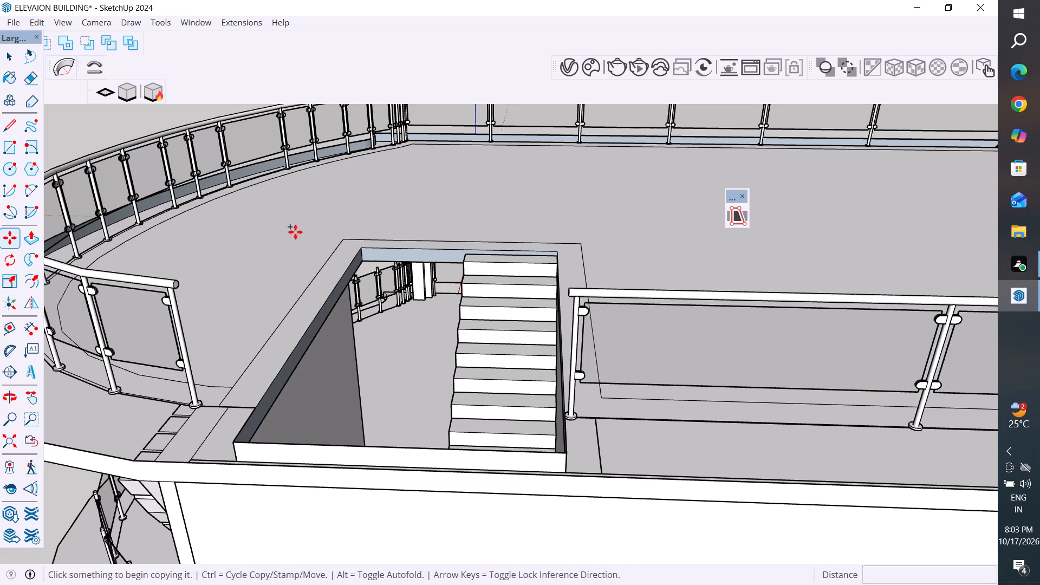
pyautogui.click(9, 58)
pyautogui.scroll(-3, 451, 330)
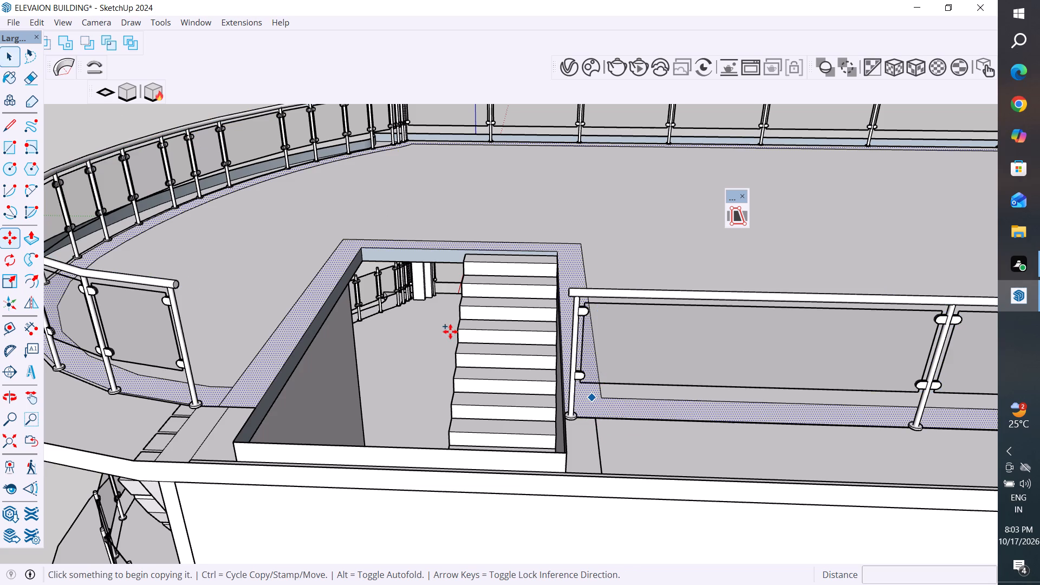
# Select the straight roof railing's end post, clamps, handrail and first glass panel beside the stairwell opening.
pyautogui.scroll(-2, 450, 331)
pyautogui.moveTo(600, 348); pyautogui.dragTo(619, 316, button='middle')
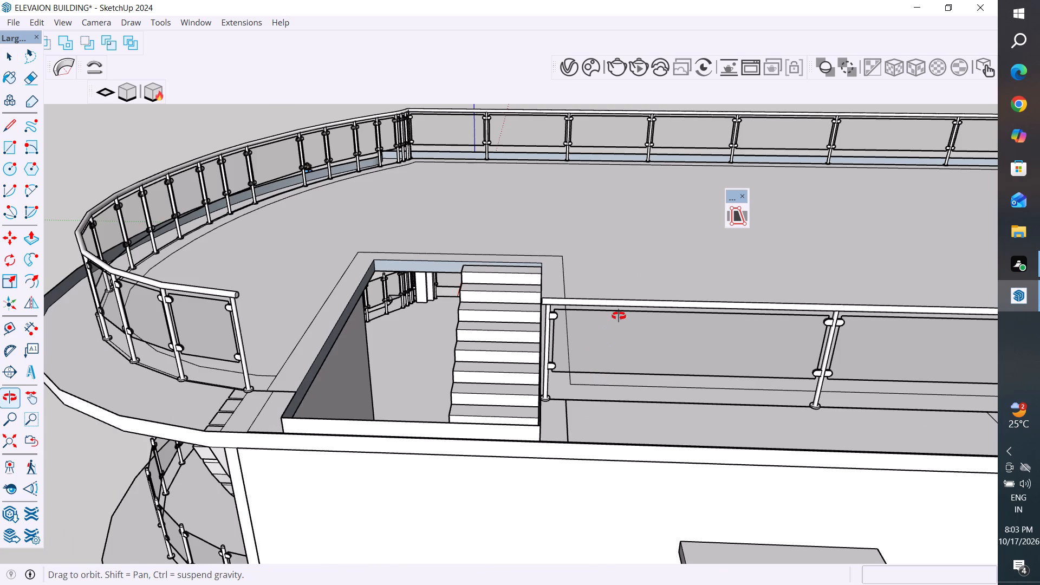
pyautogui.moveTo(619, 316); pyautogui.dragTo(589, 177, button='middle')
pyautogui.moveTo(583, 135); pyautogui.dragTo(513, 231)
pyautogui.moveTo(549, 206); pyautogui.dragTo(574, 257, button='middle')
pyautogui.scroll(-6, 538, 195)
pyautogui.scroll(2, 538, 249)
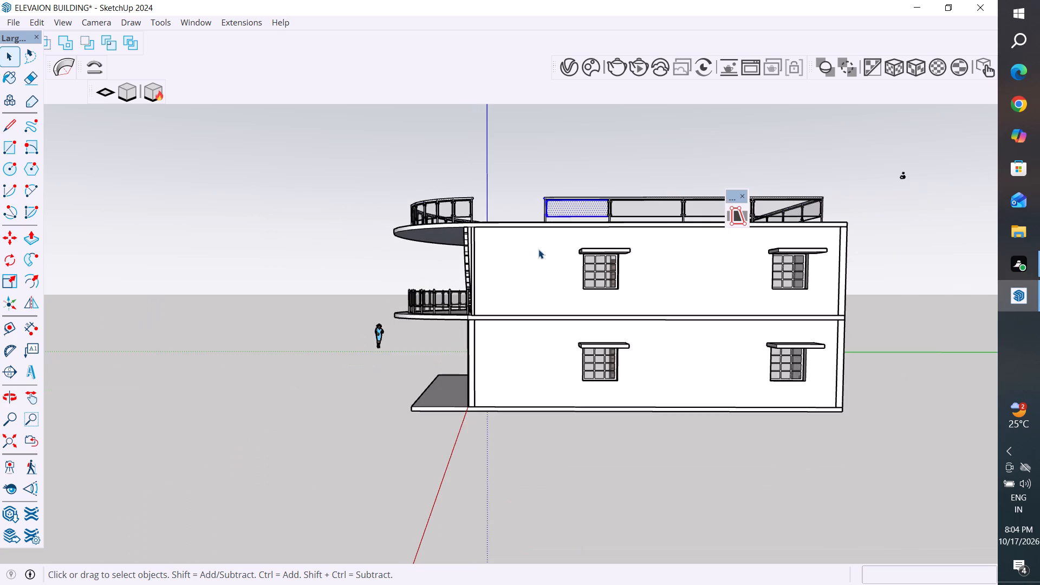
pyautogui.scroll(2, 538, 249)
pyautogui.moveTo(575, 230); pyautogui.dragTo(581, 345, button='middle')
pyautogui.scroll(5, 576, 341)
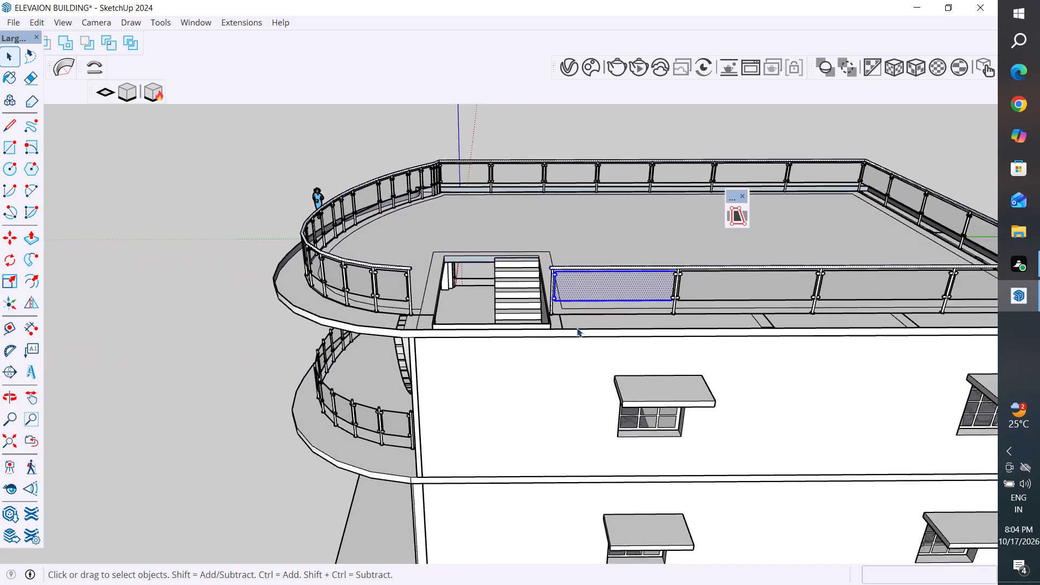
pyautogui.scroll(-4, 560, 170)
pyautogui.moveTo(557, 261); pyautogui.dragTo(563, 314, button='middle')
pyautogui.scroll(8, 553, 379)
pyautogui.scroll(7, 571, 310)
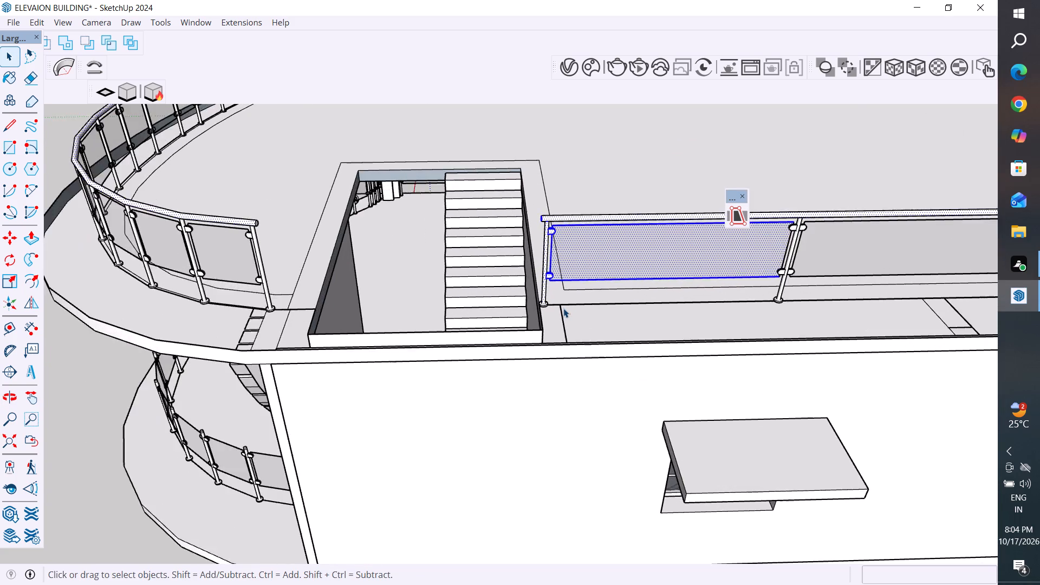
pyautogui.scroll(7, 563, 308)
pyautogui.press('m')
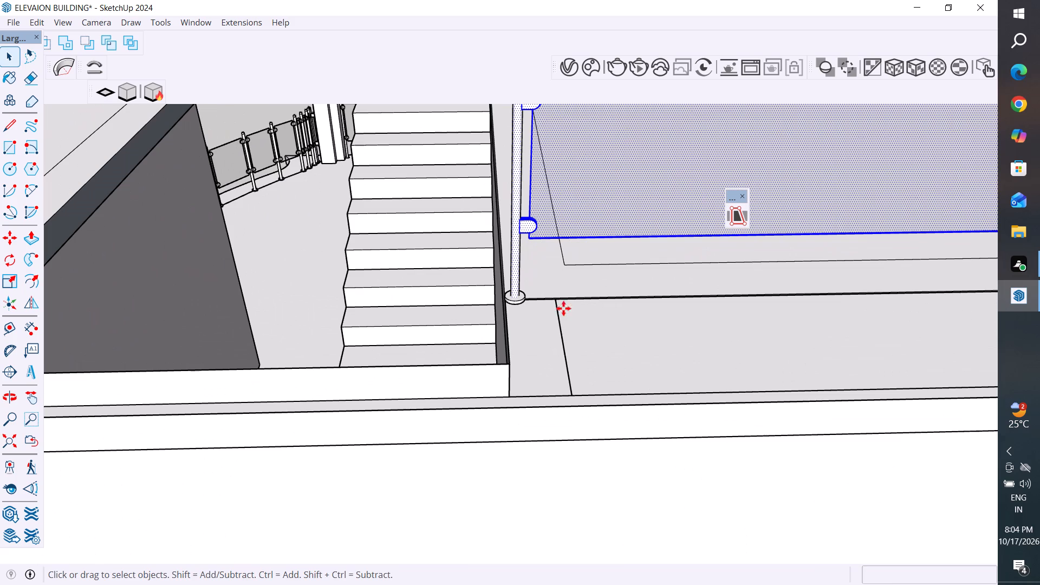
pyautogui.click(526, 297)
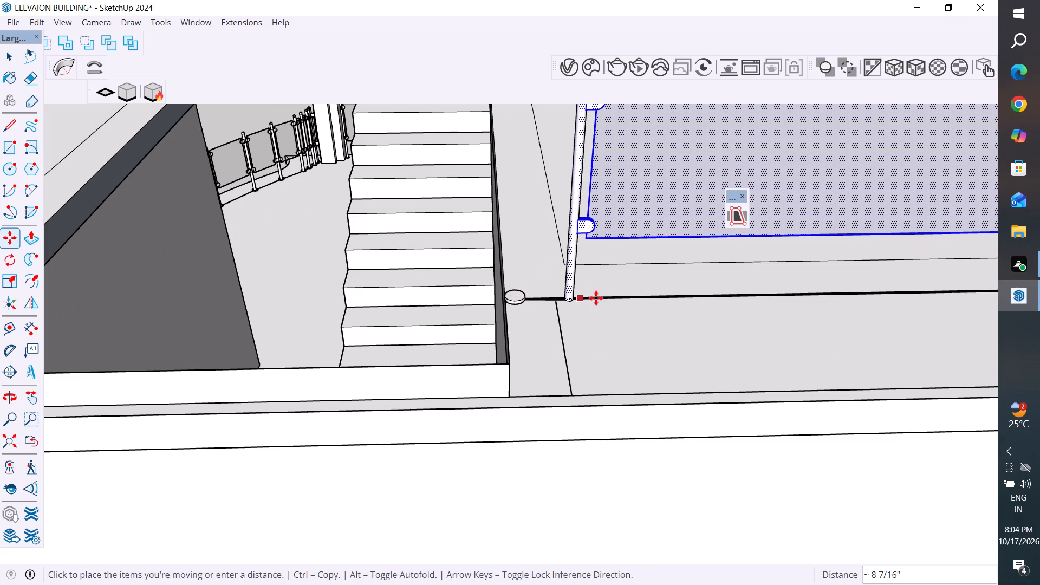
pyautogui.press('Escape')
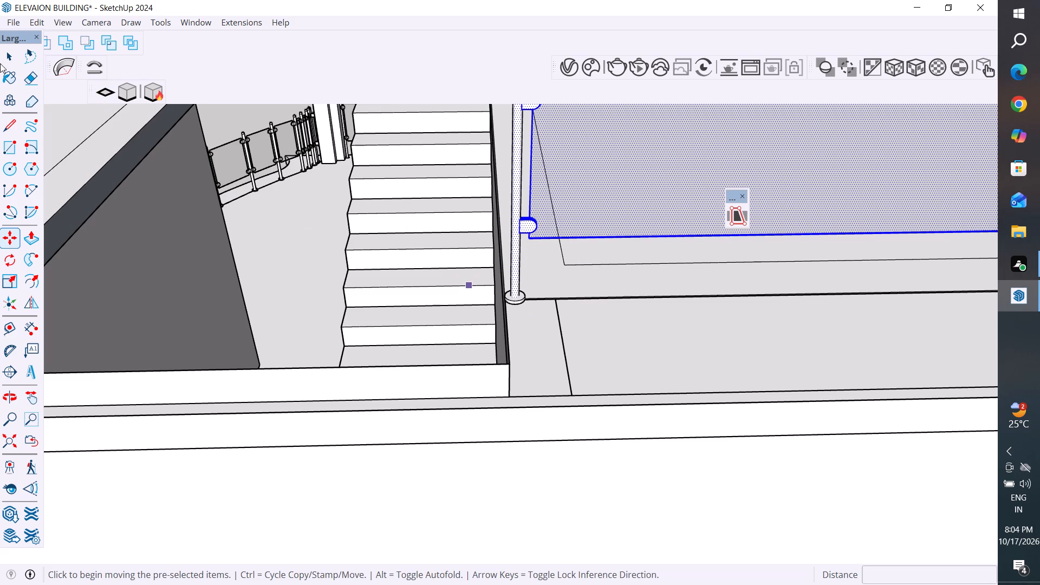
# Add the post's round base to the selection and move the railing end about 10 5/16" along the railing, away from the stairwell.
pyautogui.click(16, 55)
pyautogui.scroll(11, 523, 313)
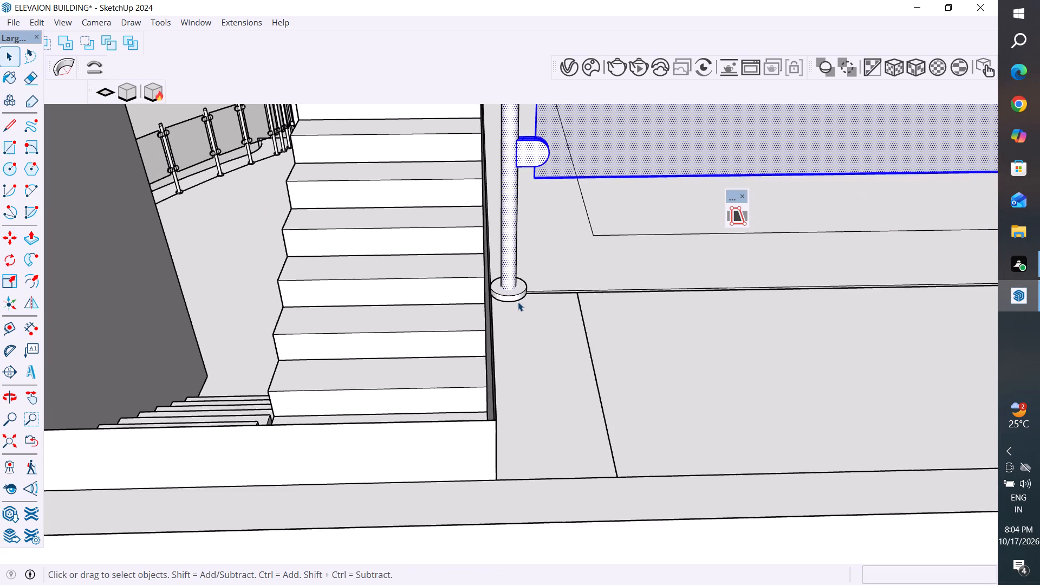
pyautogui.scroll(6, 518, 302)
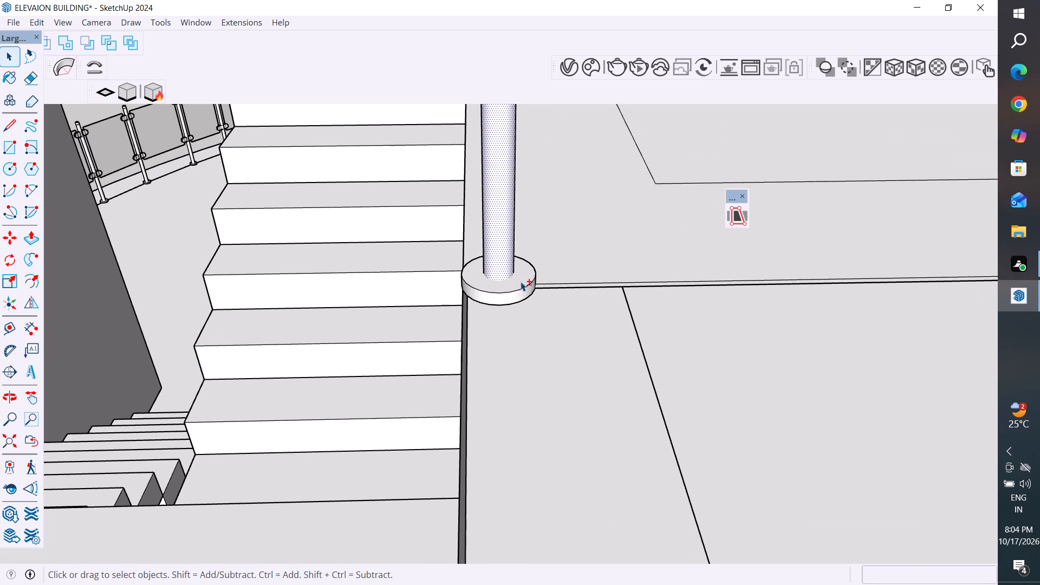
pyautogui.keyDown('shift'); pyautogui.click(521, 282); pyautogui.keyUp('shift')
pyautogui.keyDown('shift'); pyautogui.click(523, 296); pyautogui.keyUp('shift')
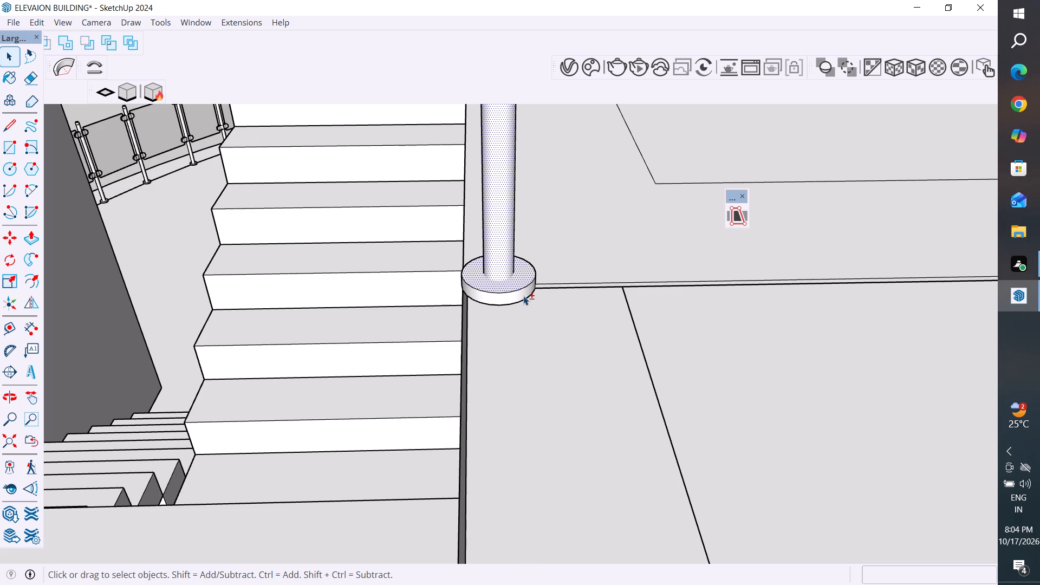
pyautogui.scroll(-5, 486, 361)
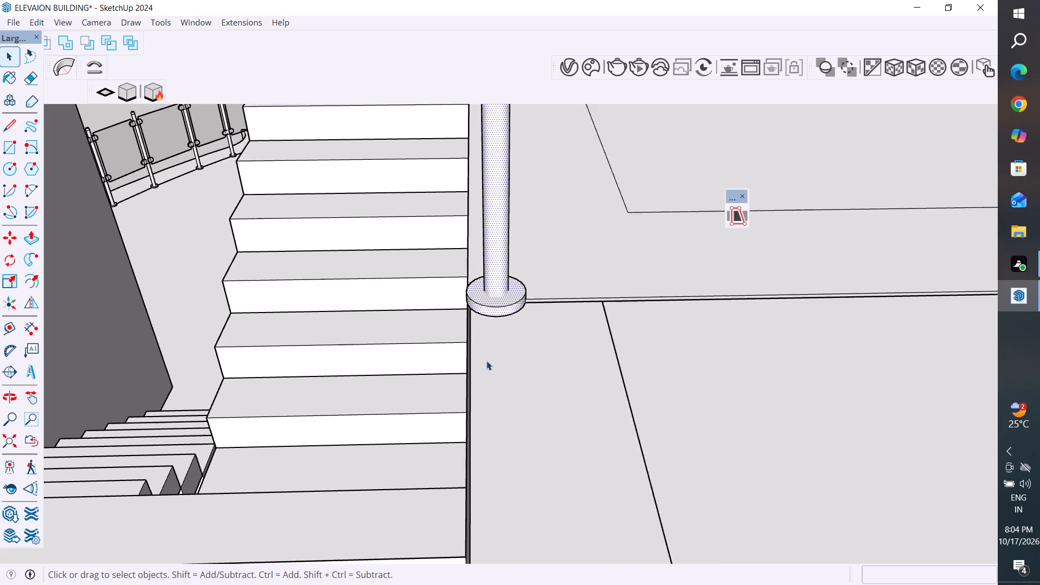
pyautogui.scroll(-13, 486, 361)
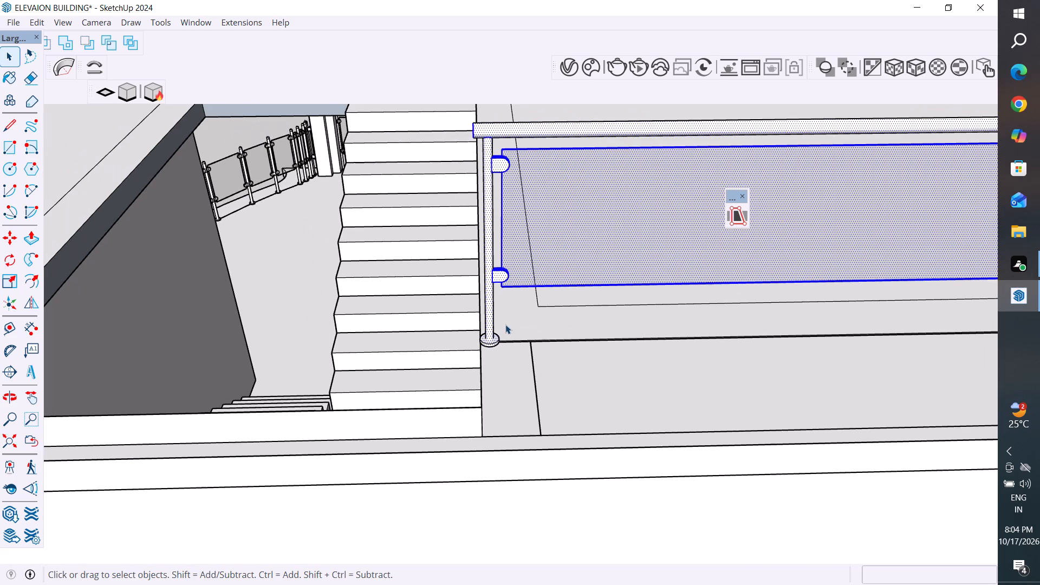
pyautogui.press('m')
pyautogui.scroll(11, 505, 327)
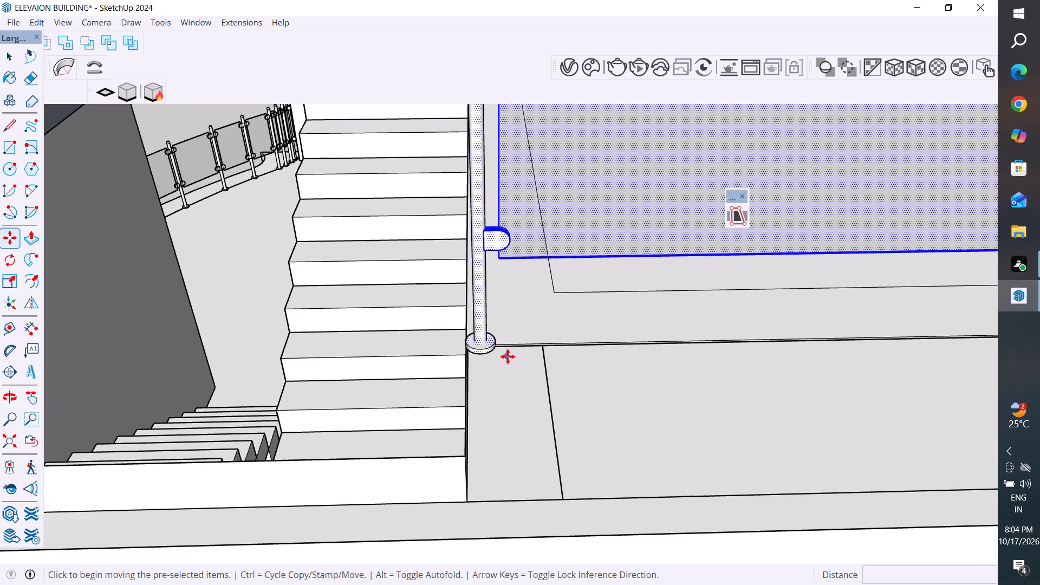
pyautogui.scroll(7, 508, 356)
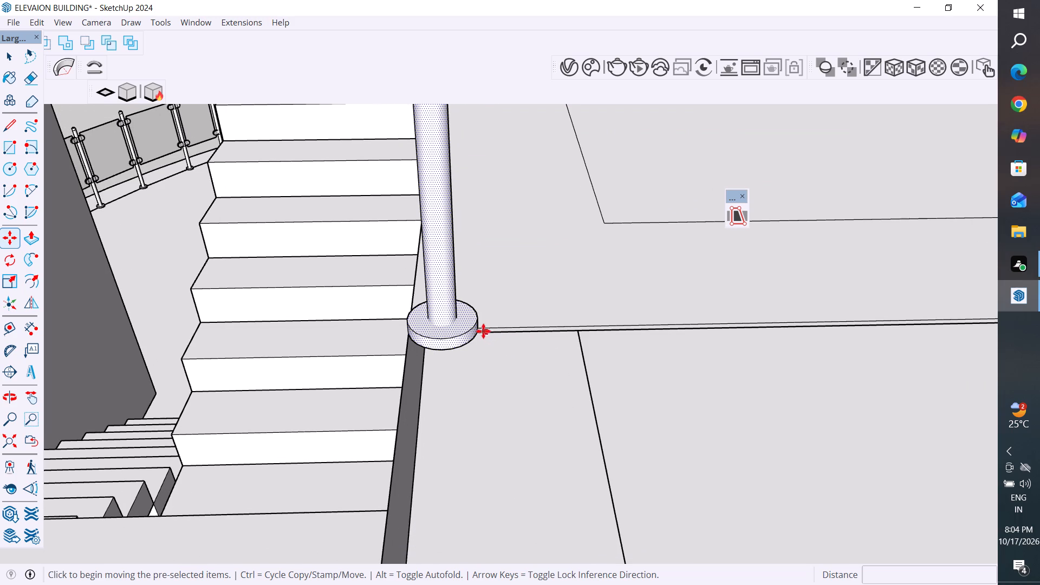
pyautogui.click(480, 330)
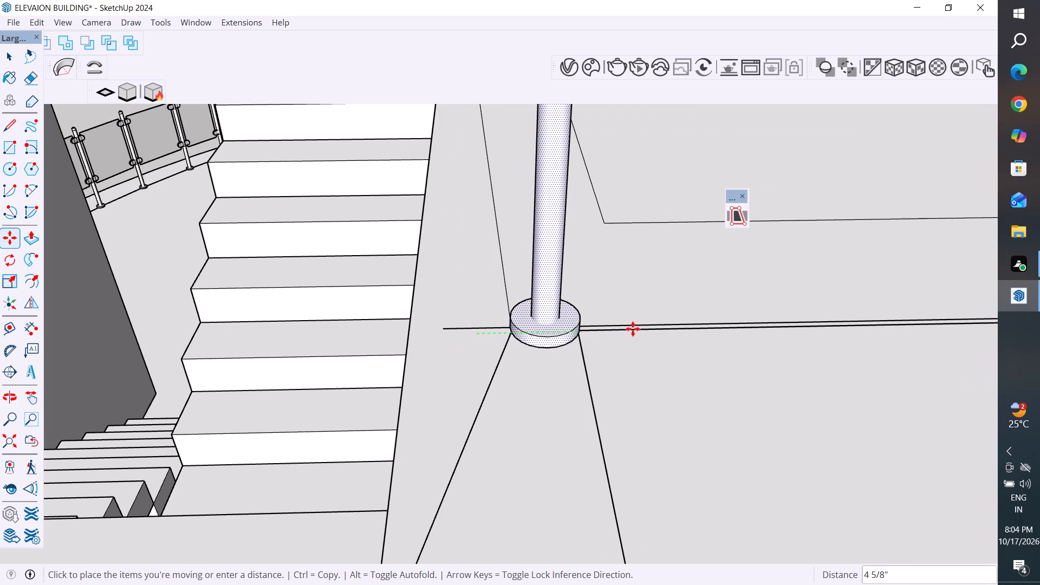
pyautogui.click(705, 324)
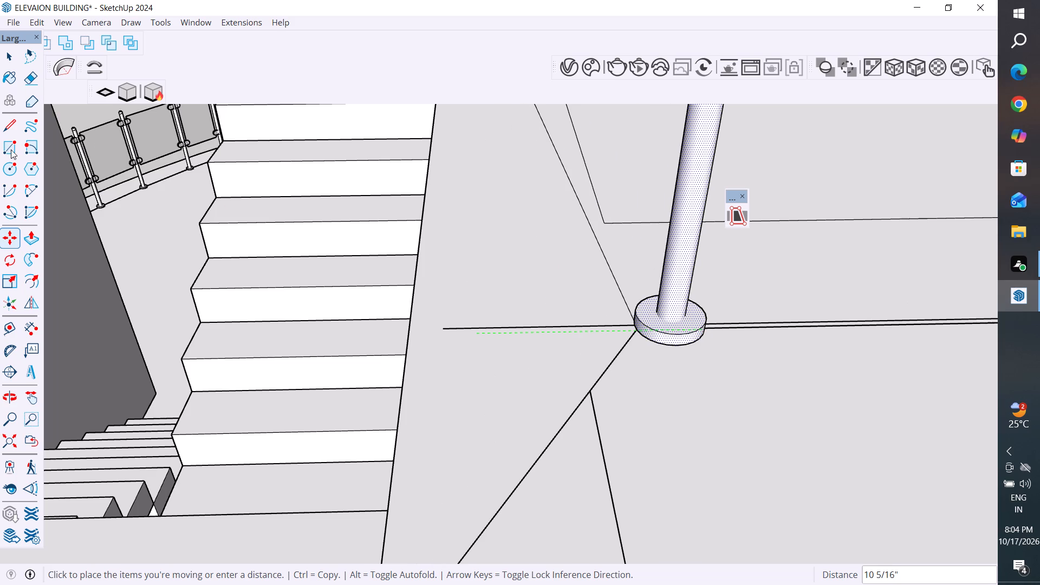
# Delete the two stray diagonal lines at the shifted post base and the leftover line running toward the stairwell.
pyautogui.click(12, 57)
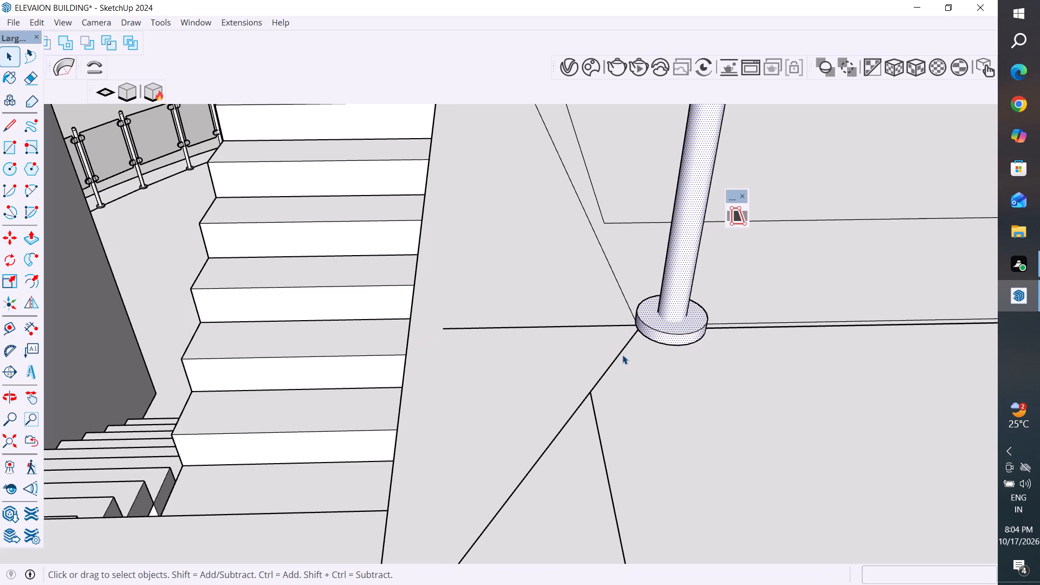
pyautogui.click(625, 350)
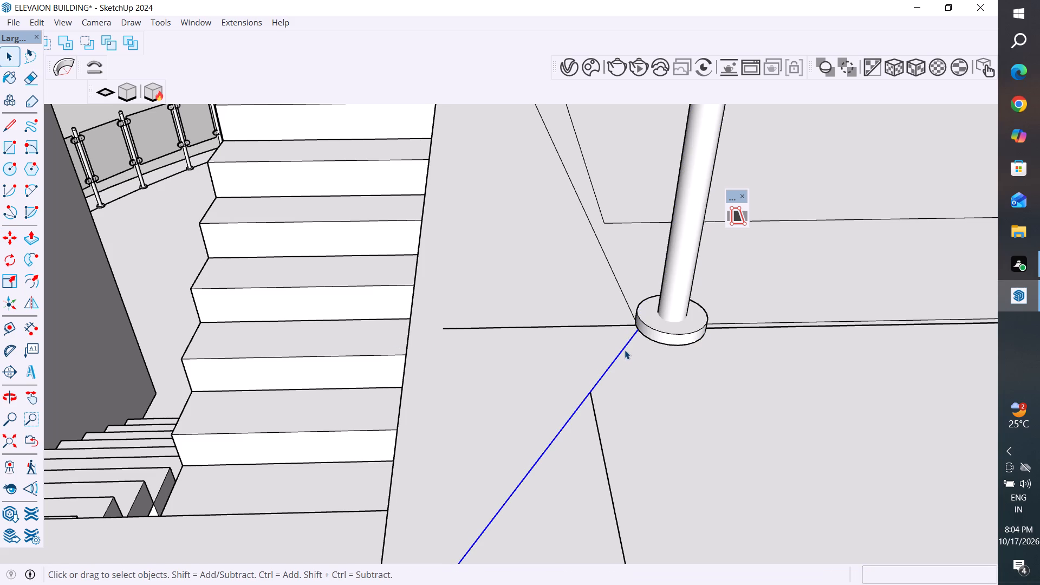
pyautogui.press('Delete')
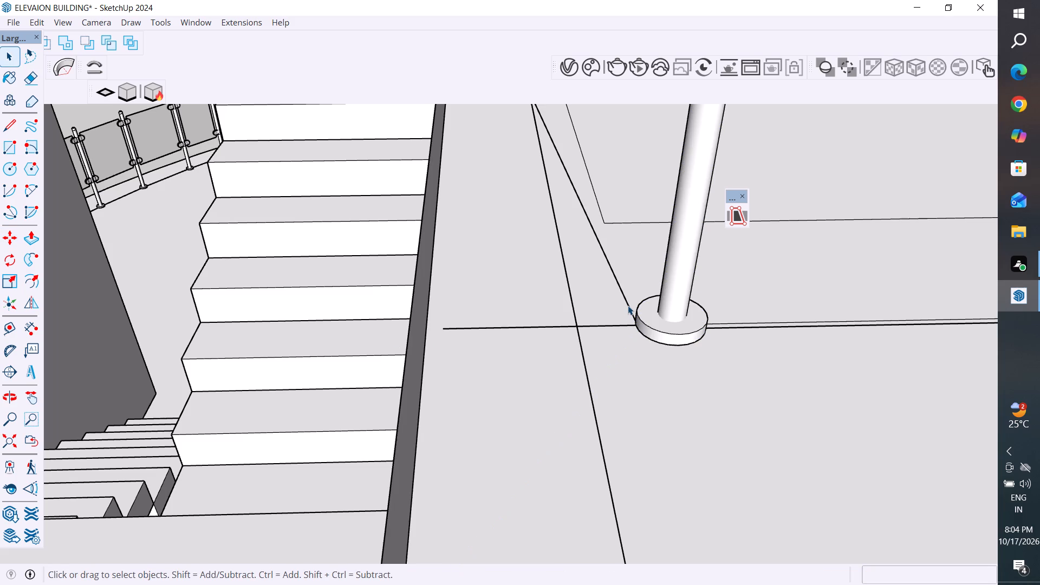
pyautogui.click(628, 305)
pyautogui.press('Delete')
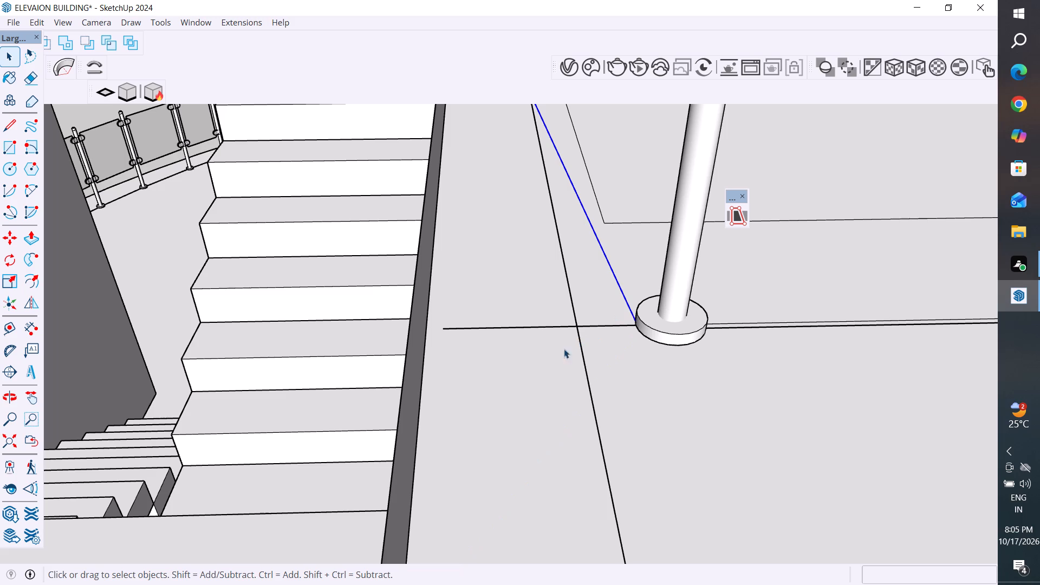
pyautogui.scroll(-9, 512, 332)
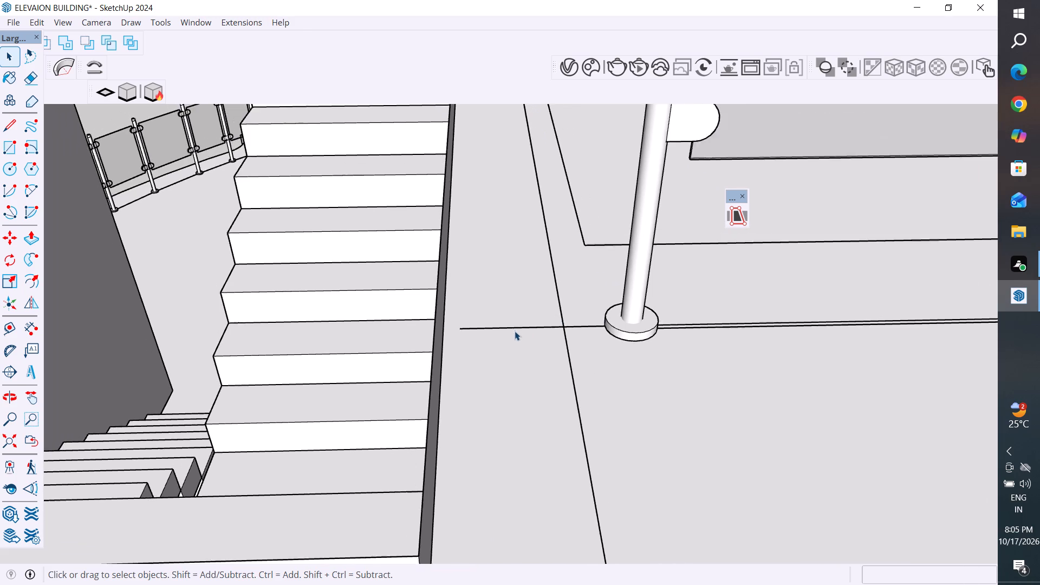
pyautogui.moveTo(515, 331); pyautogui.dragTo(537, 231, button='middle')
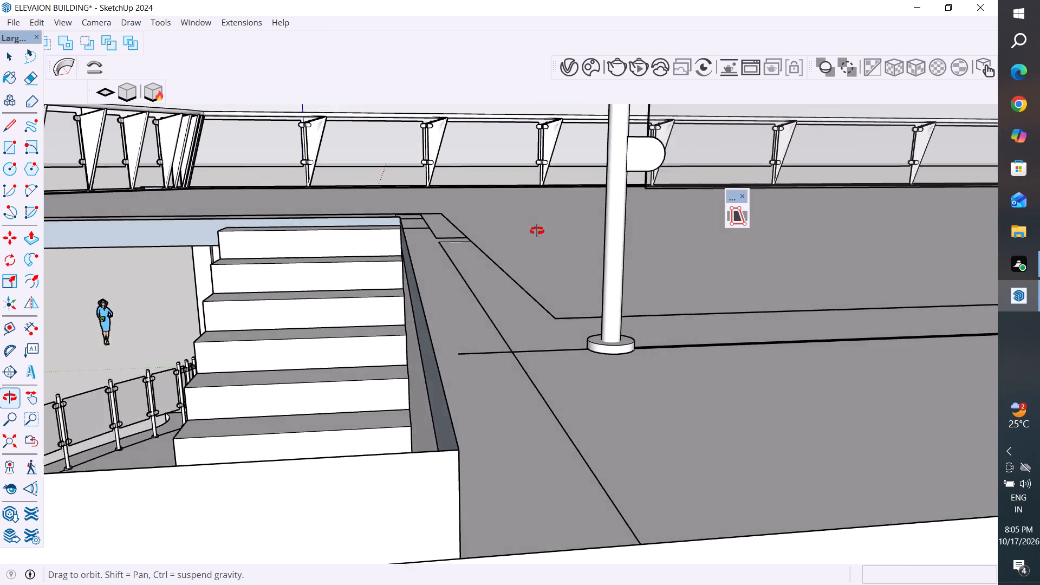
pyautogui.moveTo(537, 231); pyautogui.dragTo(542, 259, button='middle')
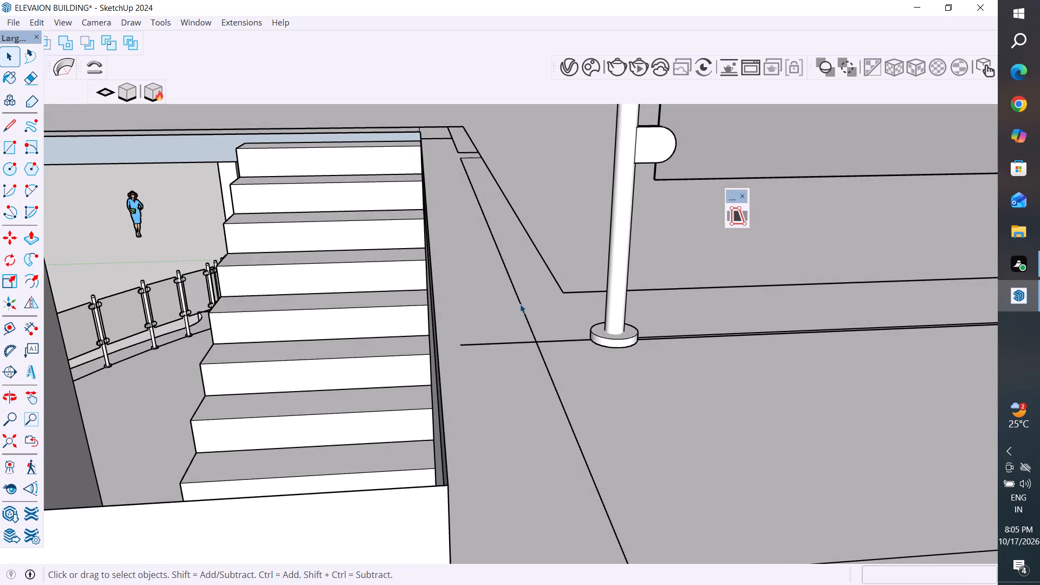
pyautogui.scroll(1, 542, 360)
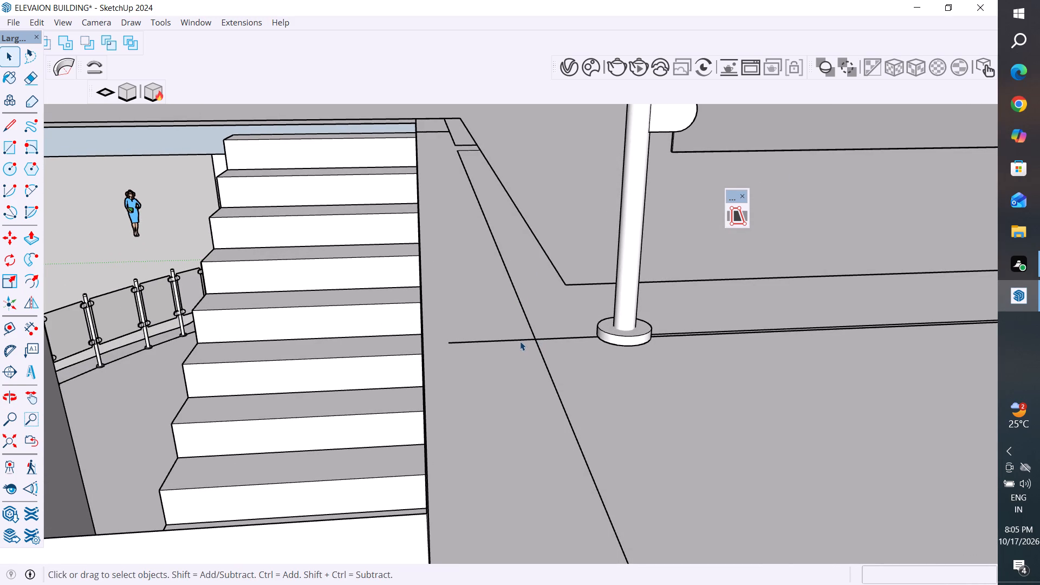
pyautogui.click(520, 341)
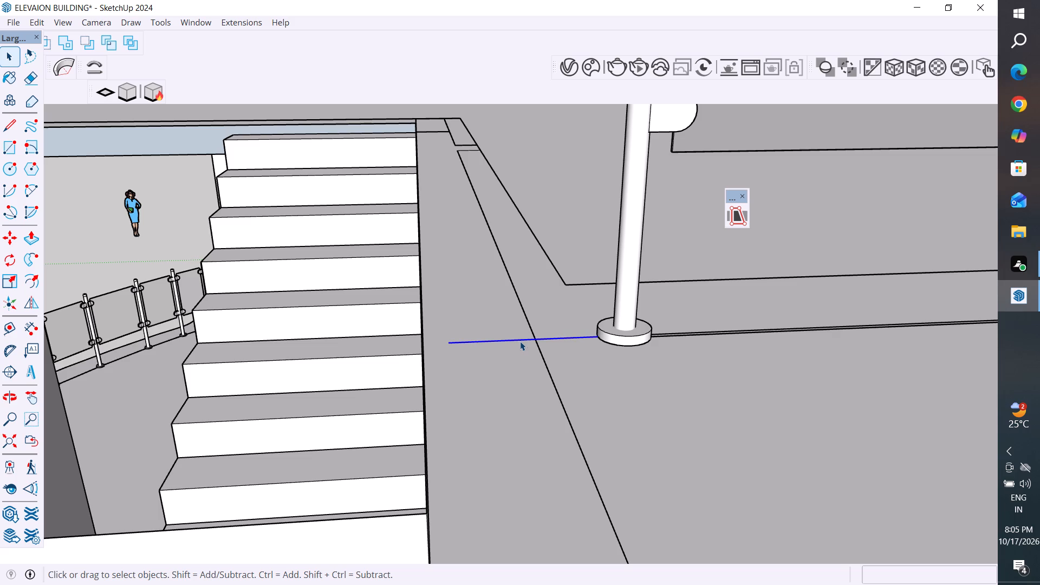
pyautogui.press('Delete')
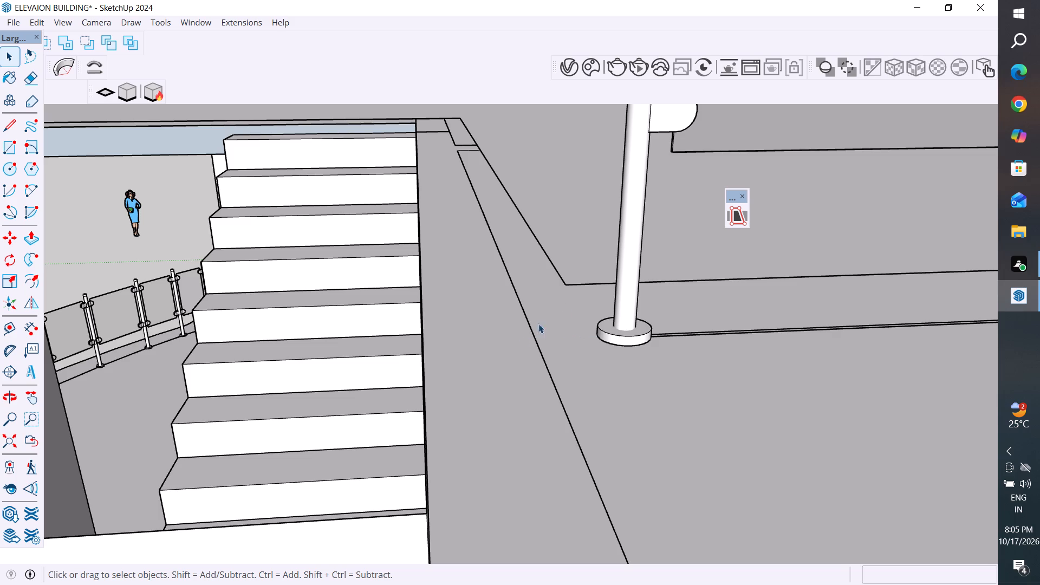
# Examine the stairwell edge lines, shifted railing end and curved balcony railings from several sides of the building.
pyautogui.scroll(-6, 564, 304)
pyautogui.moveTo(577, 278); pyautogui.dragTo(588, 344, button='middle')
pyautogui.scroll(-17, 585, 347)
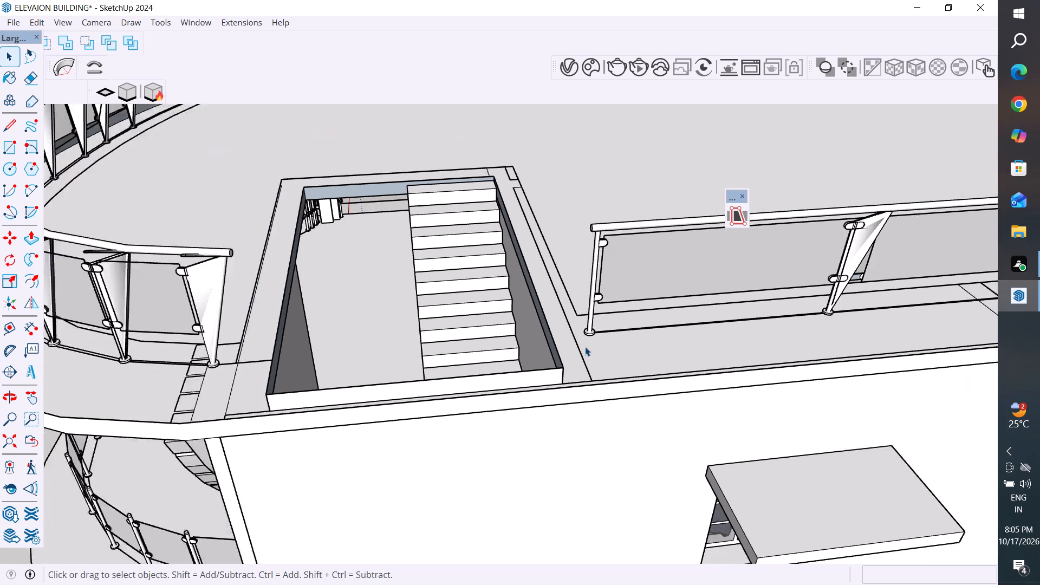
pyautogui.moveTo(371, 239); pyautogui.dragTo(250, 177, button='middle')
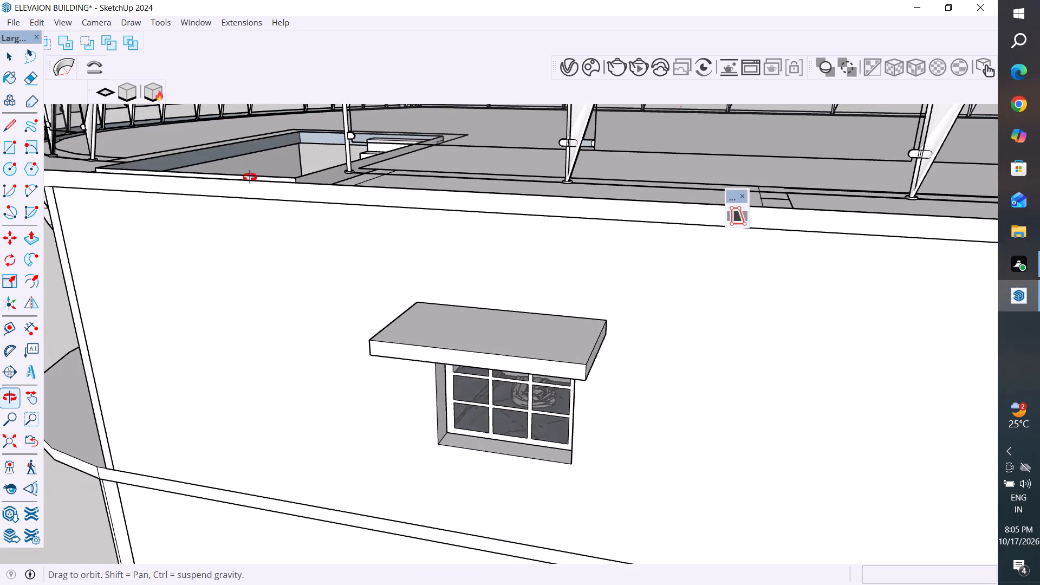
pyautogui.moveTo(250, 177); pyautogui.dragTo(566, 368, button='middle')
pyautogui.scroll(4, 605, 292)
pyautogui.click(620, 281)
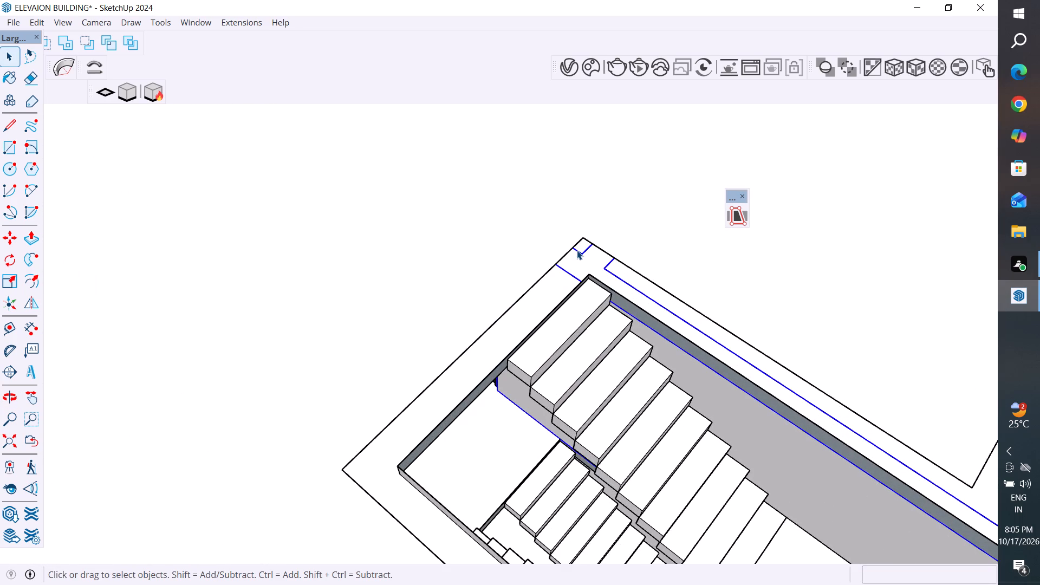
pyautogui.scroll(-4, 525, 242)
pyautogui.moveTo(625, 288); pyautogui.dragTo(550, 229, button='middle')
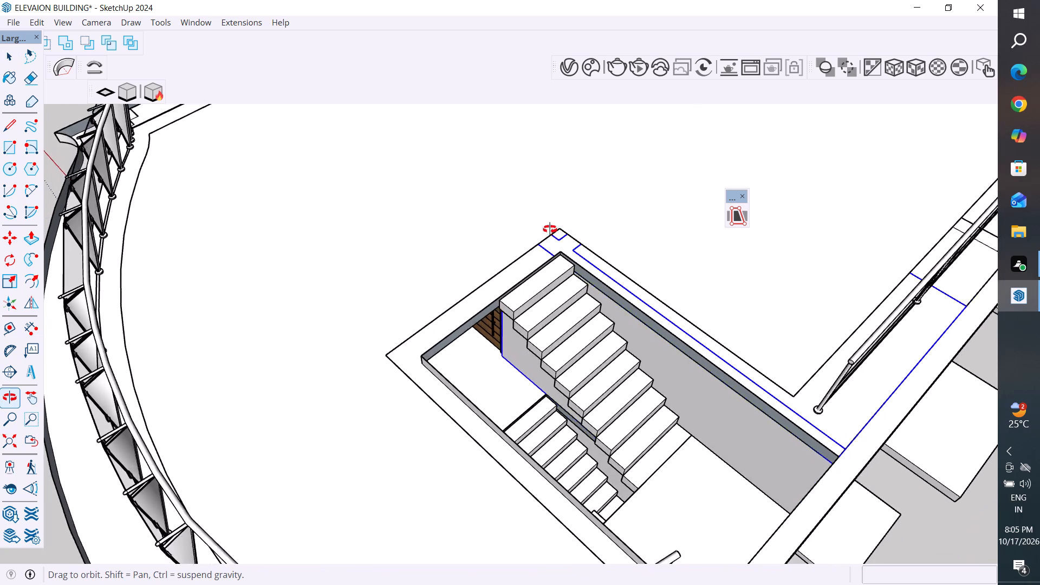
pyautogui.moveTo(550, 229); pyautogui.dragTo(485, 103, button='middle')
pyautogui.scroll(-2, 506, 298)
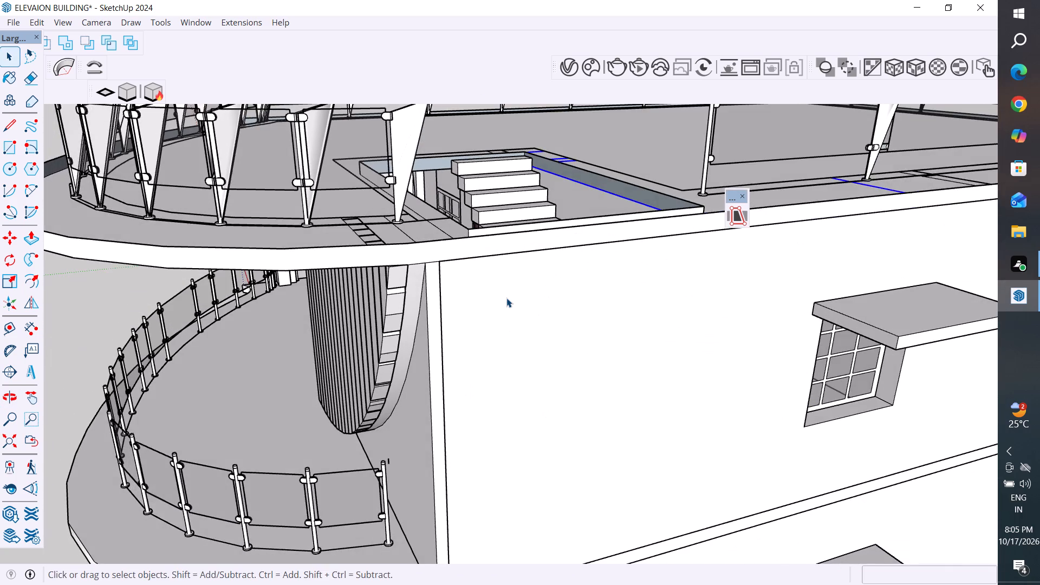
pyautogui.scroll(-2, 506, 298)
pyautogui.moveTo(600, 271); pyautogui.dragTo(349, 283, button='middle')
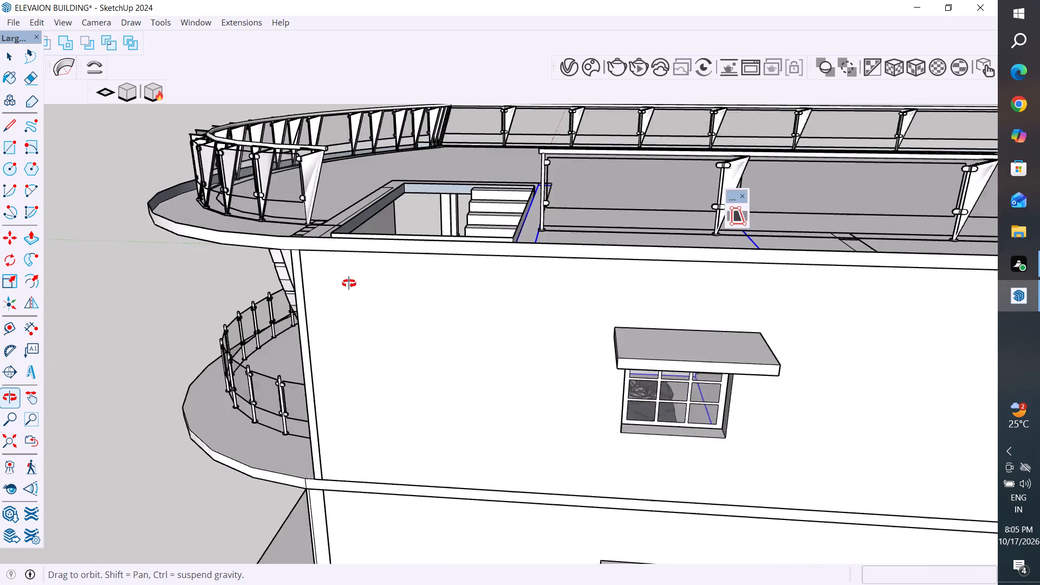
pyautogui.moveTo(349, 283); pyautogui.dragTo(342, 424, button='middle')
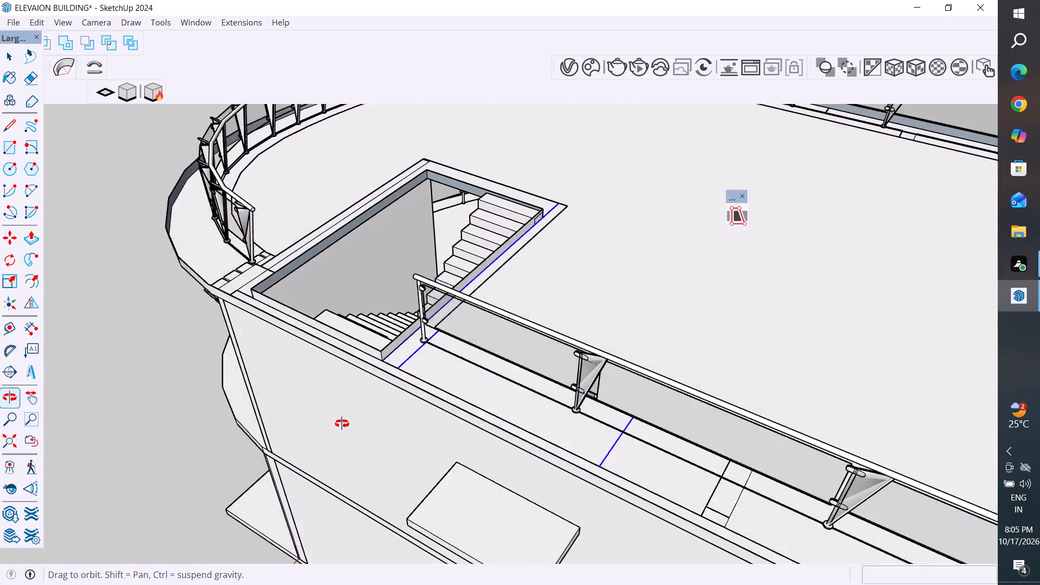
pyautogui.moveTo(342, 424); pyautogui.dragTo(860, 233, button='middle')
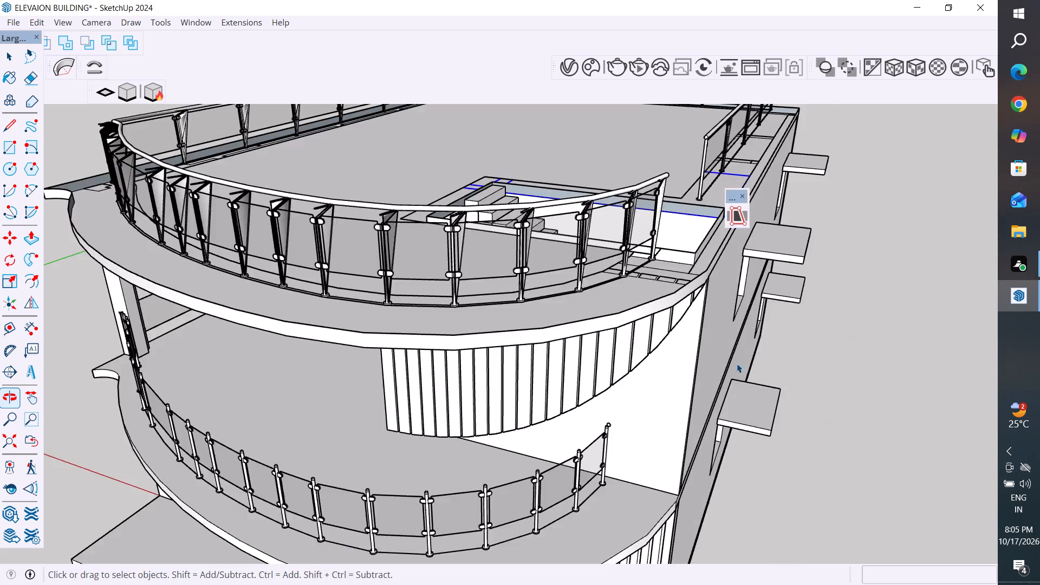
pyautogui.scroll(-4, 699, 419)
pyautogui.moveTo(607, 292); pyautogui.dragTo(758, 393, button='middle')
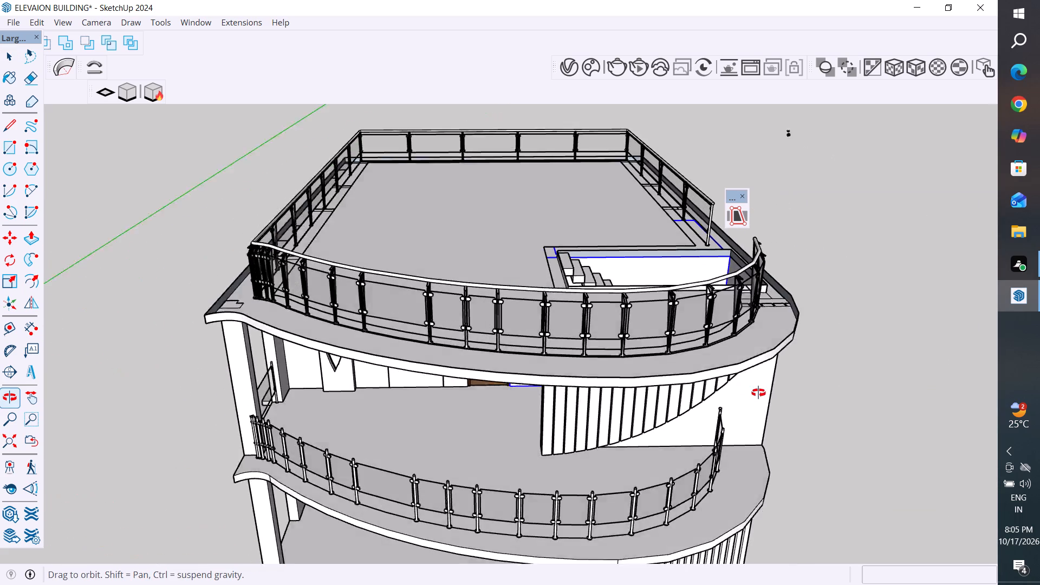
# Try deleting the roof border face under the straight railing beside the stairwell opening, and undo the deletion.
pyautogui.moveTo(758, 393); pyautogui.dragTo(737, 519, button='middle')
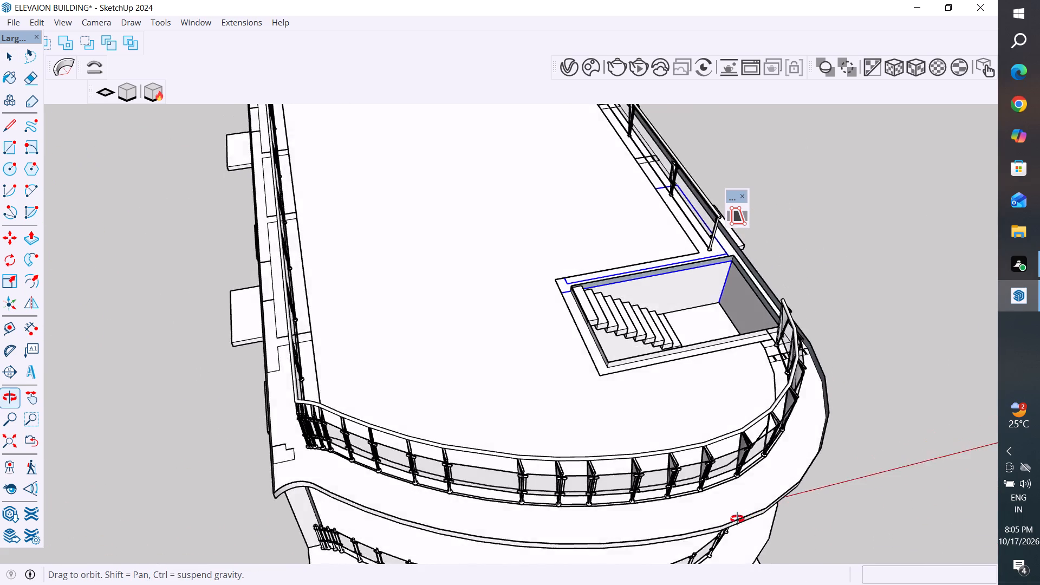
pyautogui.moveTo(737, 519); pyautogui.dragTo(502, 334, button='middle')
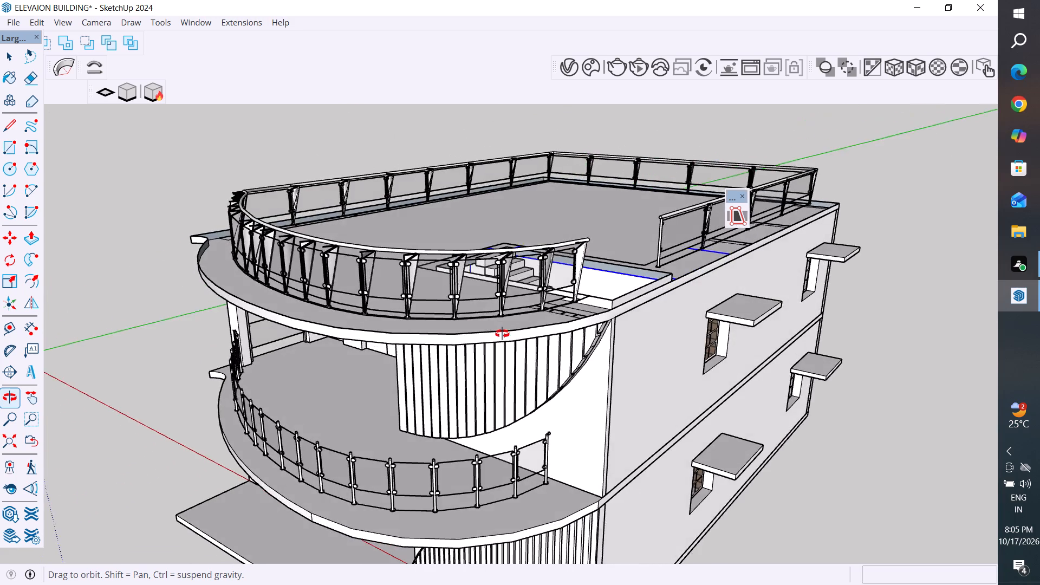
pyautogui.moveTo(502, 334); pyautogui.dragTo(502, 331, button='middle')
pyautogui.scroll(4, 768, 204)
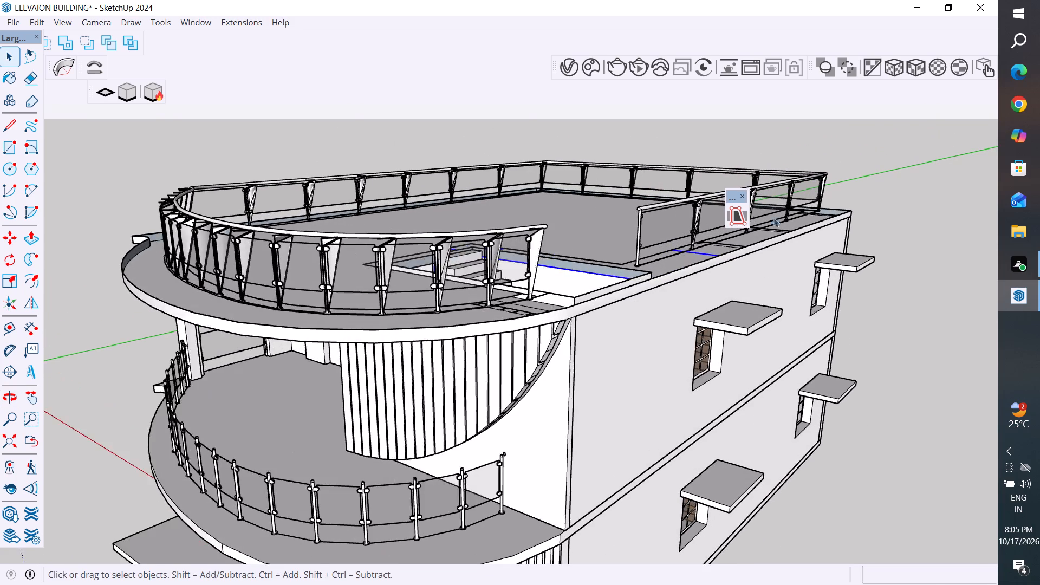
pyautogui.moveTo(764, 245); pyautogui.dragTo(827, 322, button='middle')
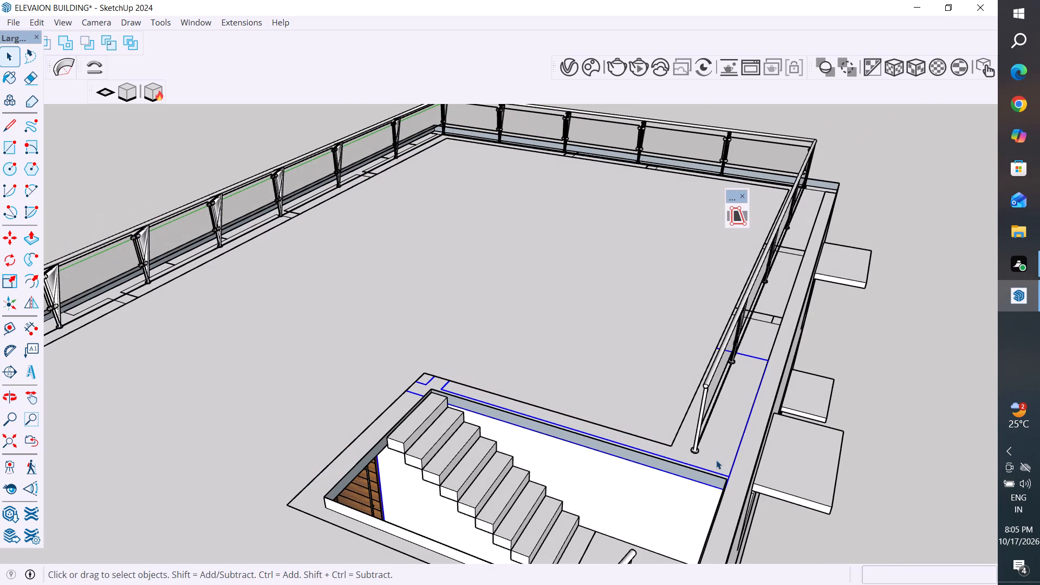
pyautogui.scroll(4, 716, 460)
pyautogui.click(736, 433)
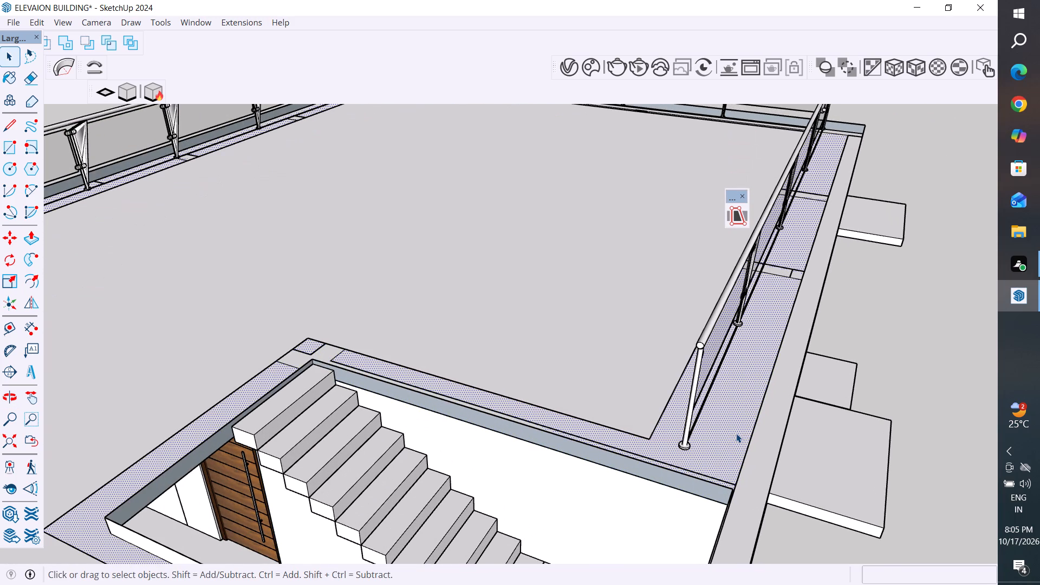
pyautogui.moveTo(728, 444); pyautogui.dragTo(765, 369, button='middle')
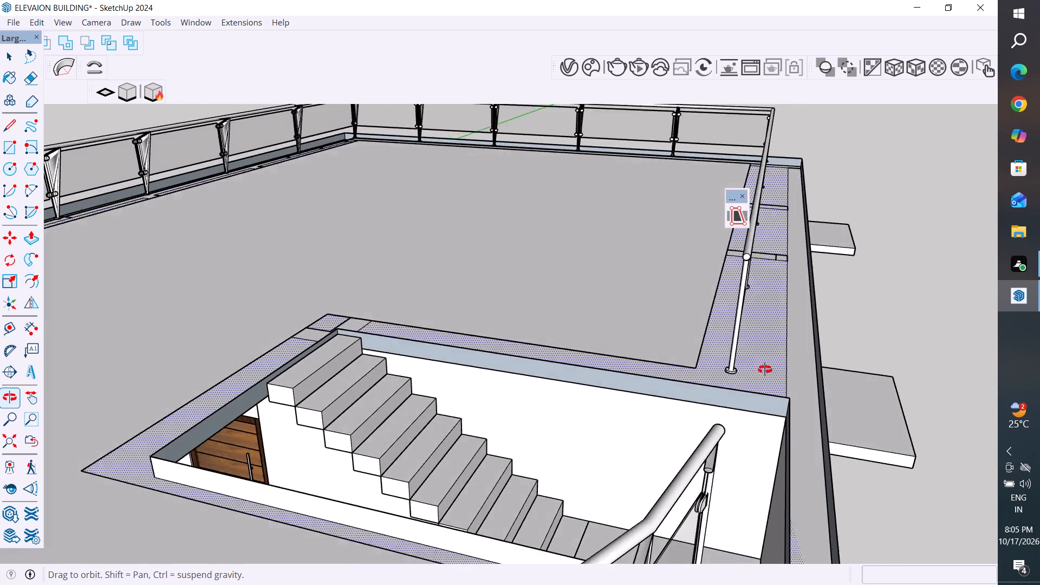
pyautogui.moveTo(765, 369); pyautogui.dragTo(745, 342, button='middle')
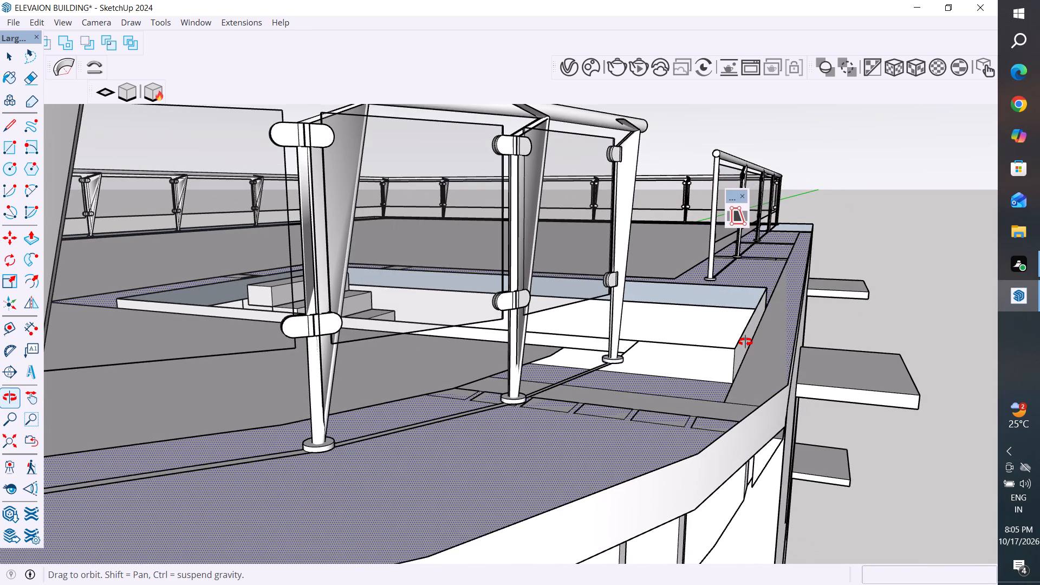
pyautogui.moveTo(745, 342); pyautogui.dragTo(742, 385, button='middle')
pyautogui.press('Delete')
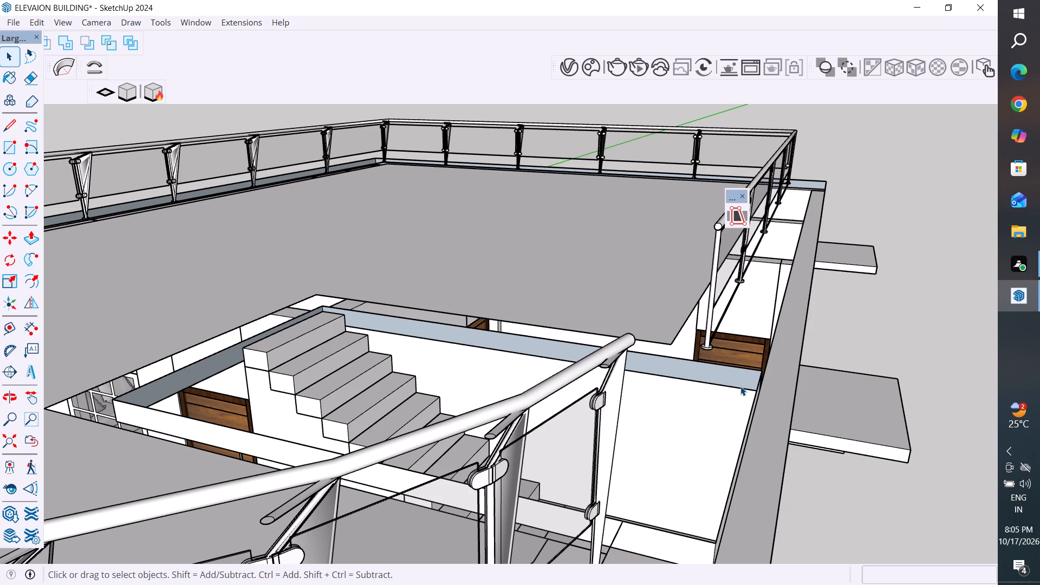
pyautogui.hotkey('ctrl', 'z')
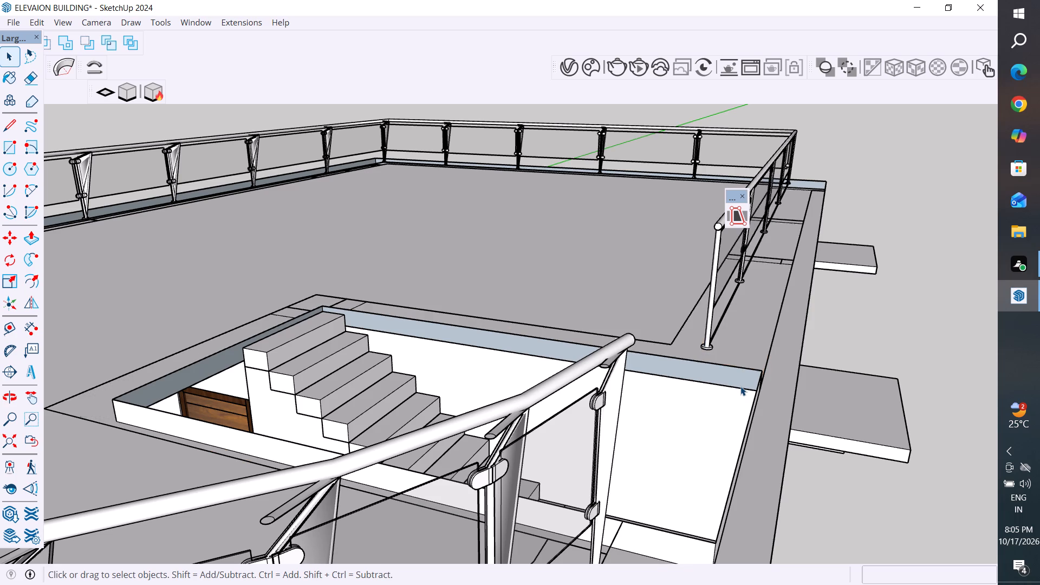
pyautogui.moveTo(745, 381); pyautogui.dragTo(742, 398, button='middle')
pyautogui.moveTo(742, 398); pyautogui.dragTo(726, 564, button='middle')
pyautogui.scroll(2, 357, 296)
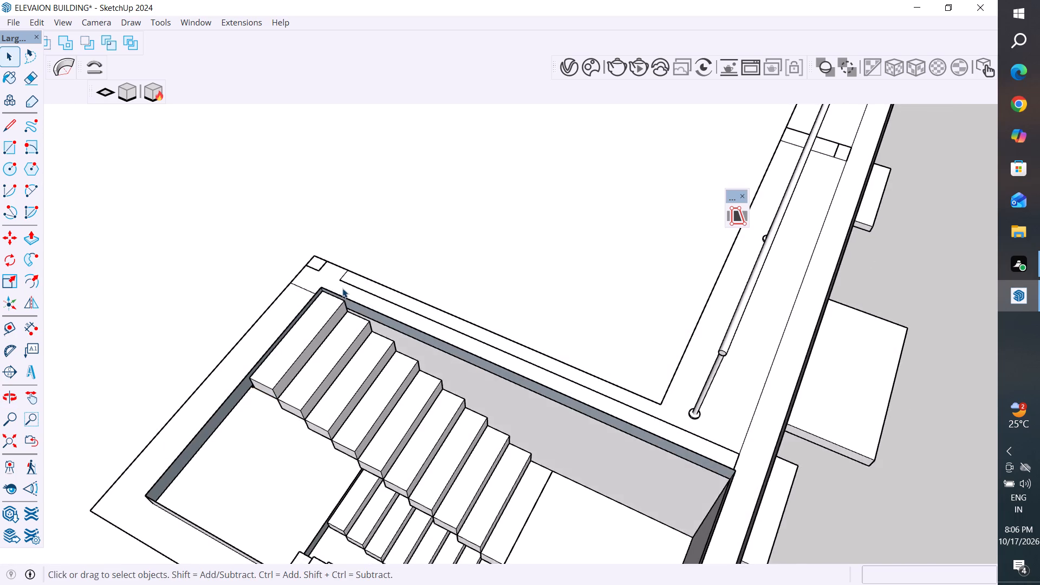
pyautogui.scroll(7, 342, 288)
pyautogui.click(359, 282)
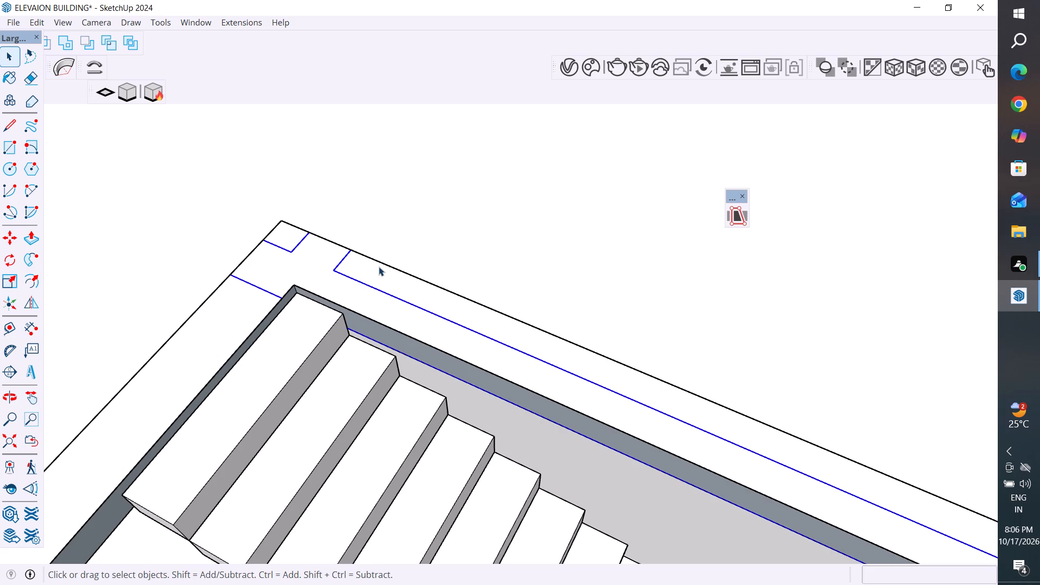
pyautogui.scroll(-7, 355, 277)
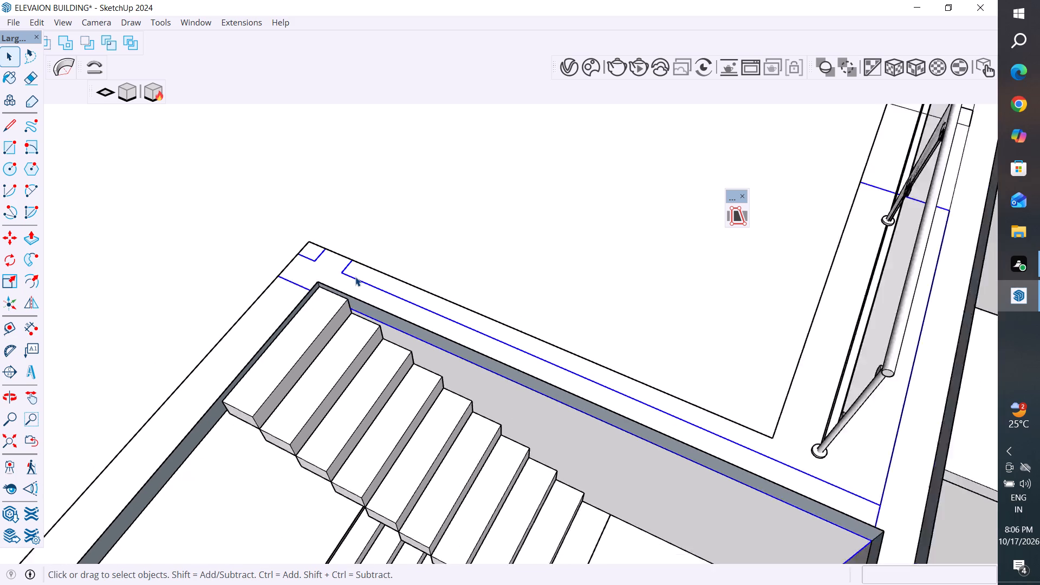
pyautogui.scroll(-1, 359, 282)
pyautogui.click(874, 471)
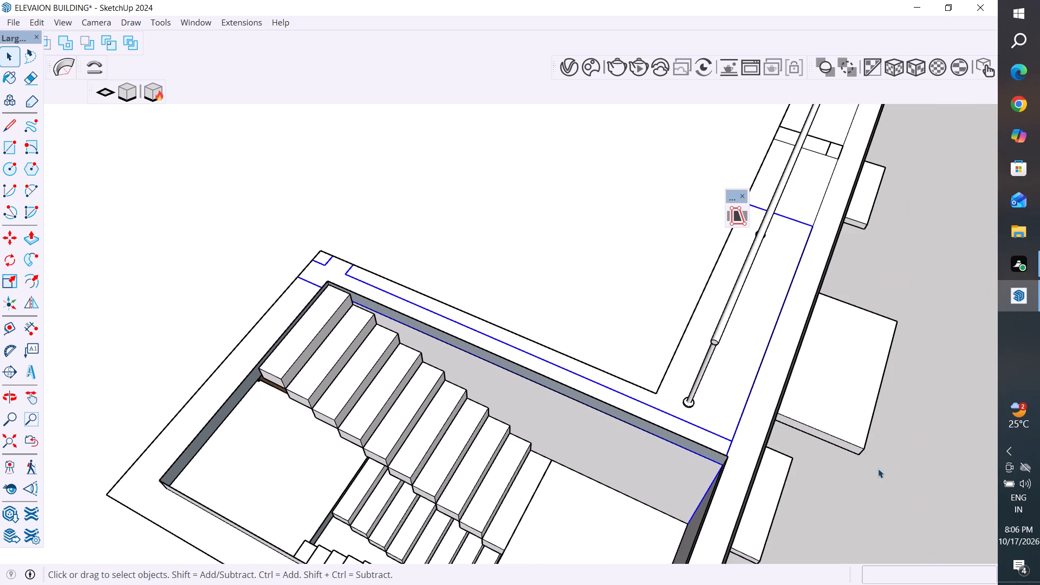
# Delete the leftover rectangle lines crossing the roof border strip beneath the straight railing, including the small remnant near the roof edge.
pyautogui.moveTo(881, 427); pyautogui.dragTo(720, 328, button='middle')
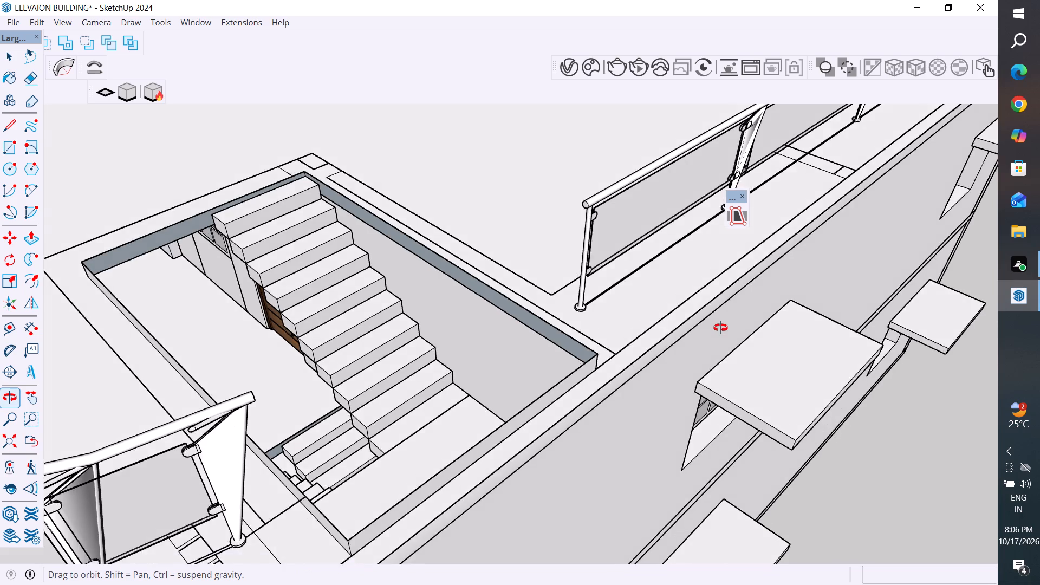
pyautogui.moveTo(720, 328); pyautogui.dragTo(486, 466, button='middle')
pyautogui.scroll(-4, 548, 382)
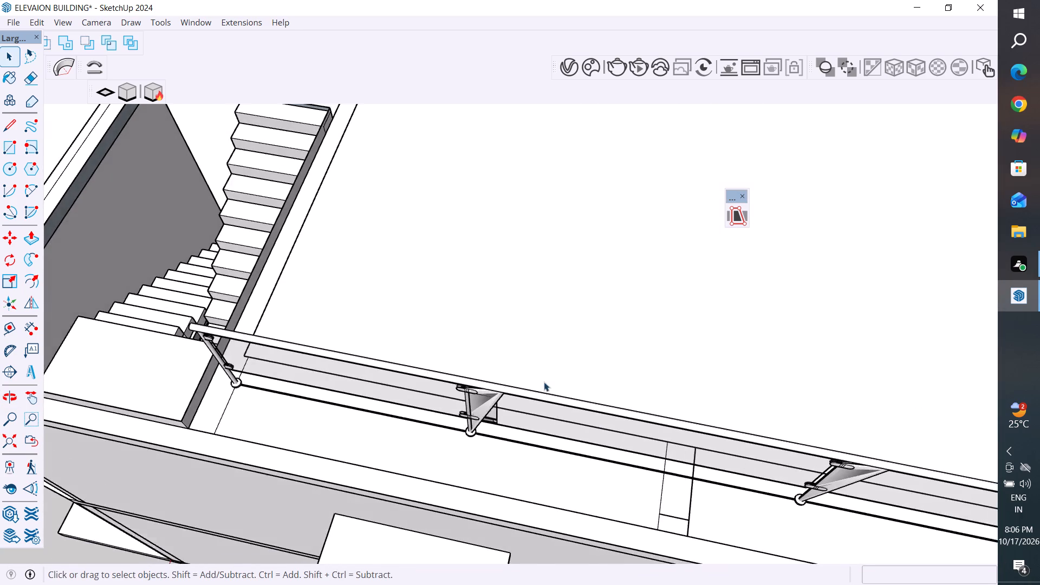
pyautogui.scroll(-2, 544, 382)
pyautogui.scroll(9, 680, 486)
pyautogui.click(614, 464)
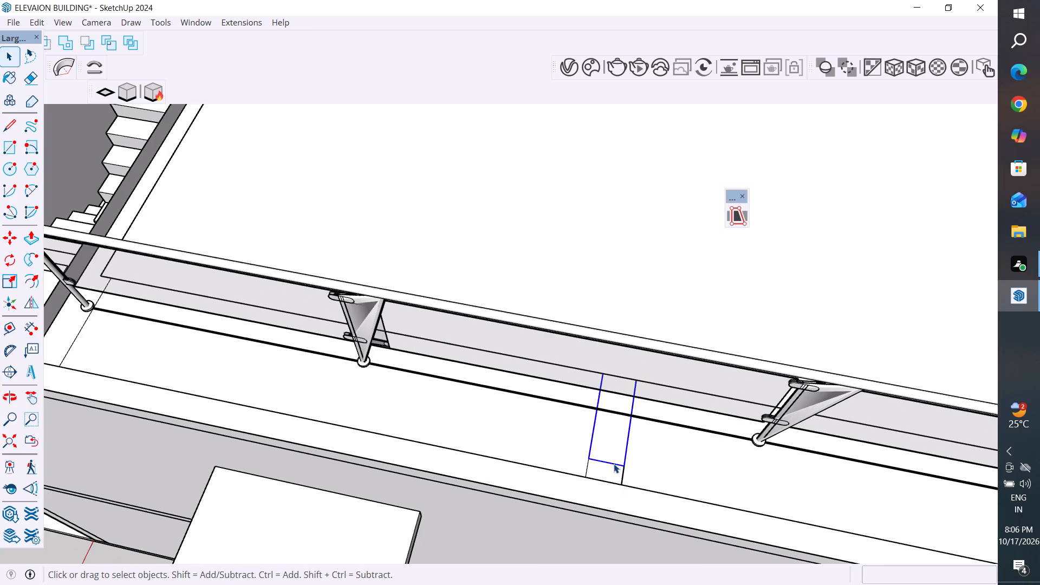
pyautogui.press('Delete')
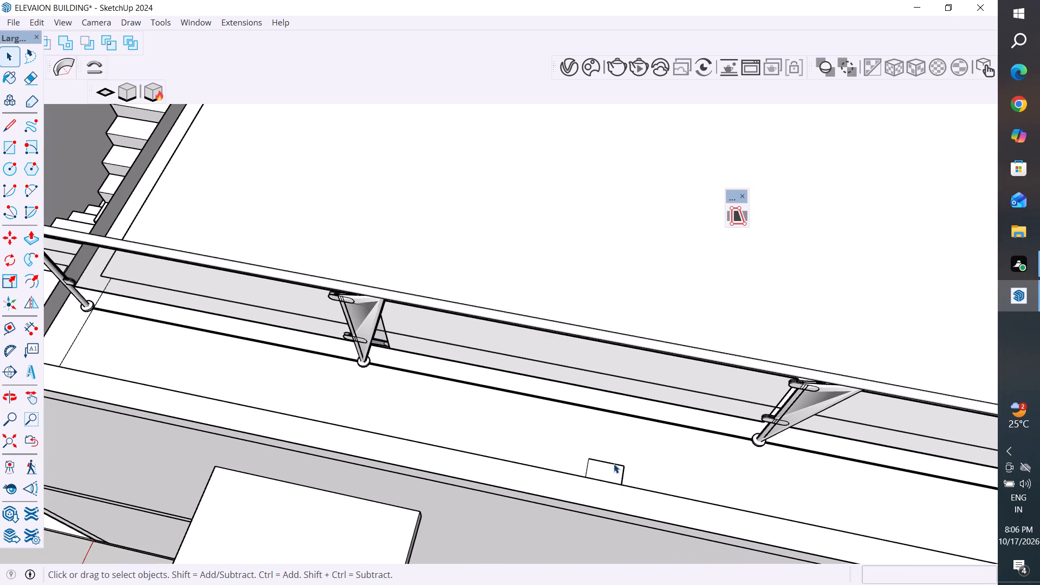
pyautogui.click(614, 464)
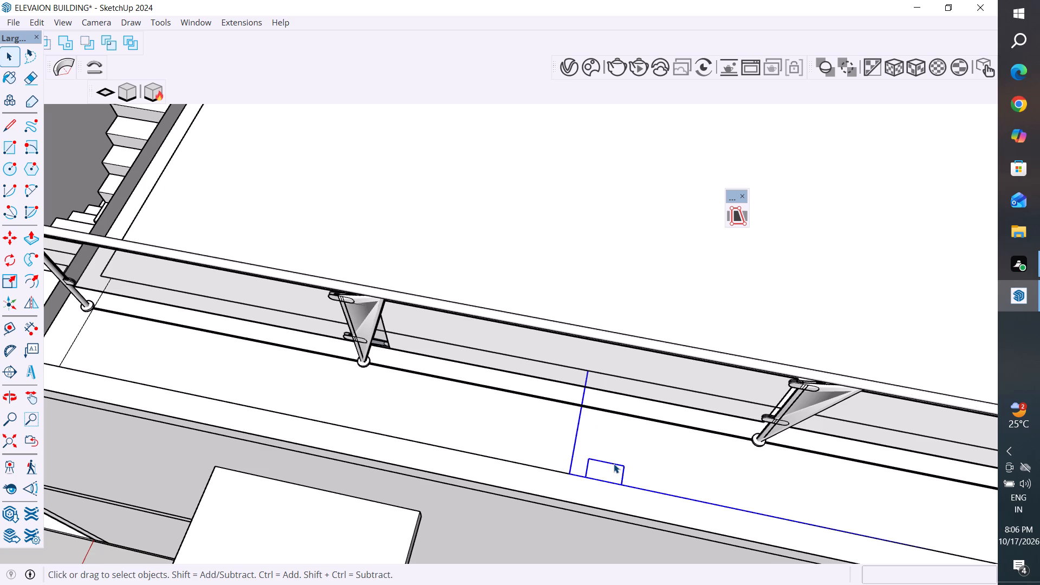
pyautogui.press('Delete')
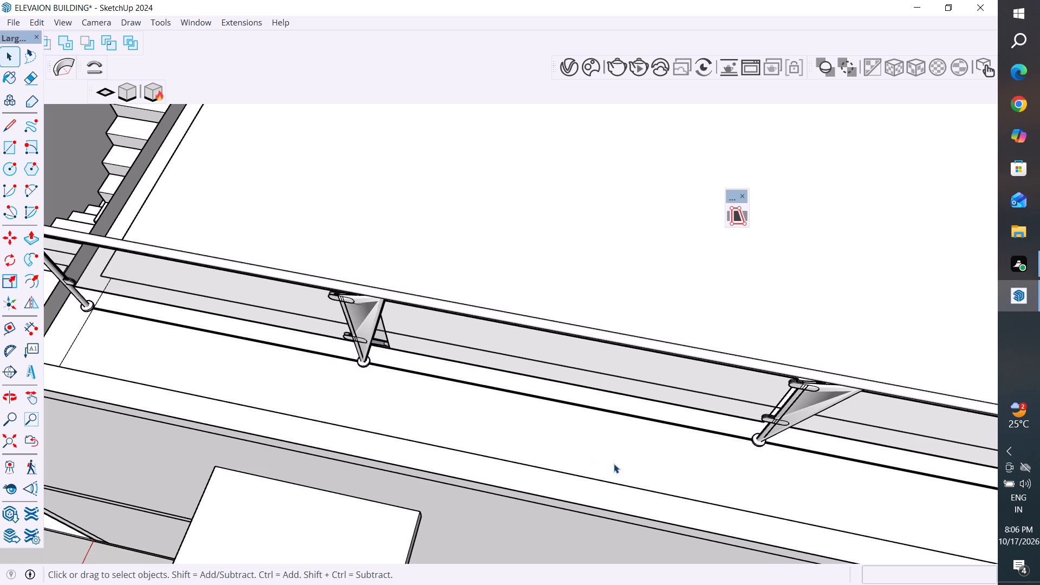
# Undo the border-strip line deletions, the earlier stray-line cleanup and the shift of the straight railing's end.
pyautogui.moveTo(613, 446); pyautogui.dragTo(683, 237, button='middle')
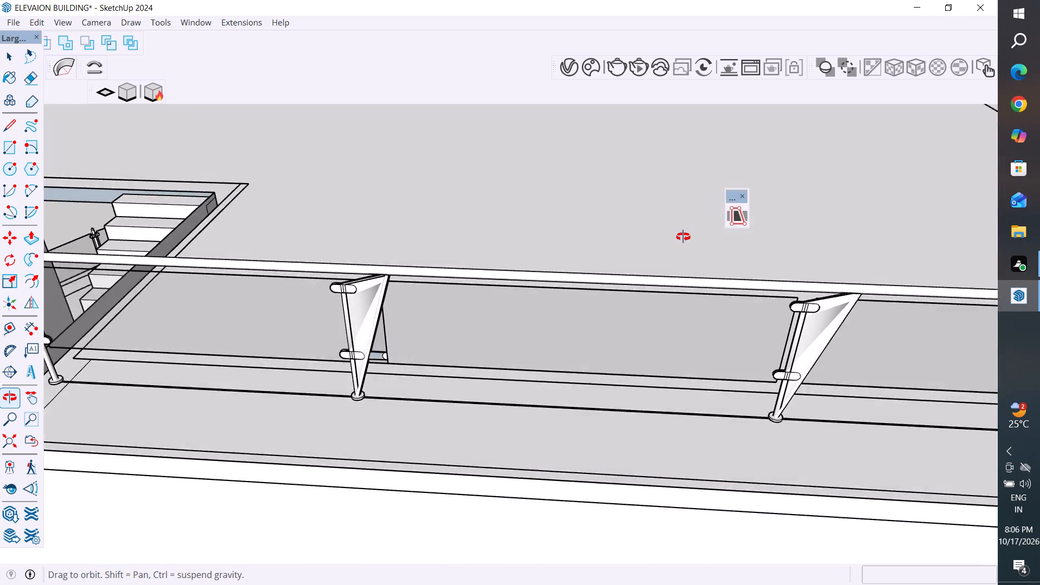
pyautogui.moveTo(683, 237); pyautogui.dragTo(686, 230, button='middle')
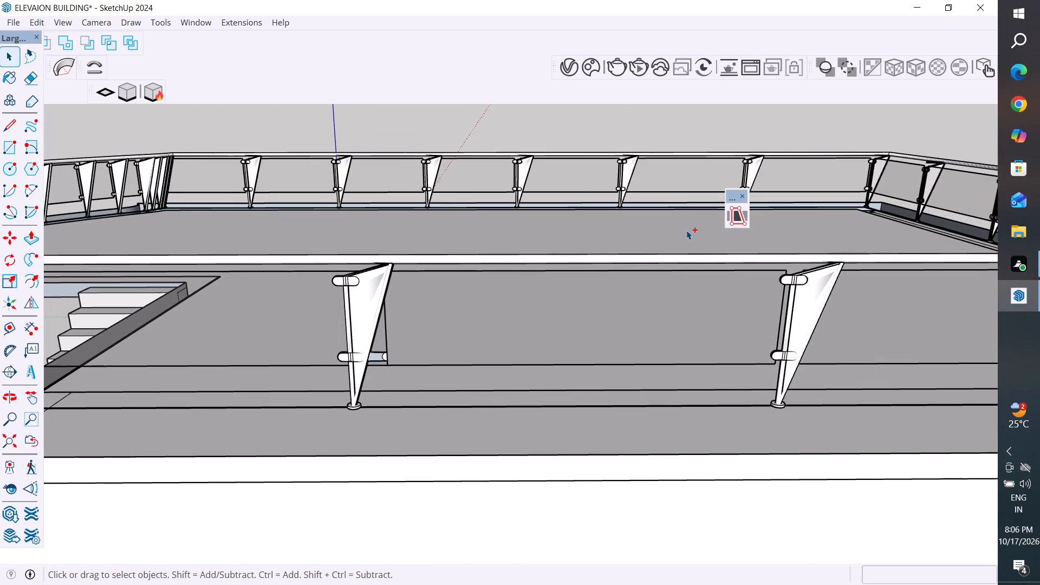
pyautogui.hotkey('ctrl', 'z')
pyautogui.hotkey('ctrl', 'z')
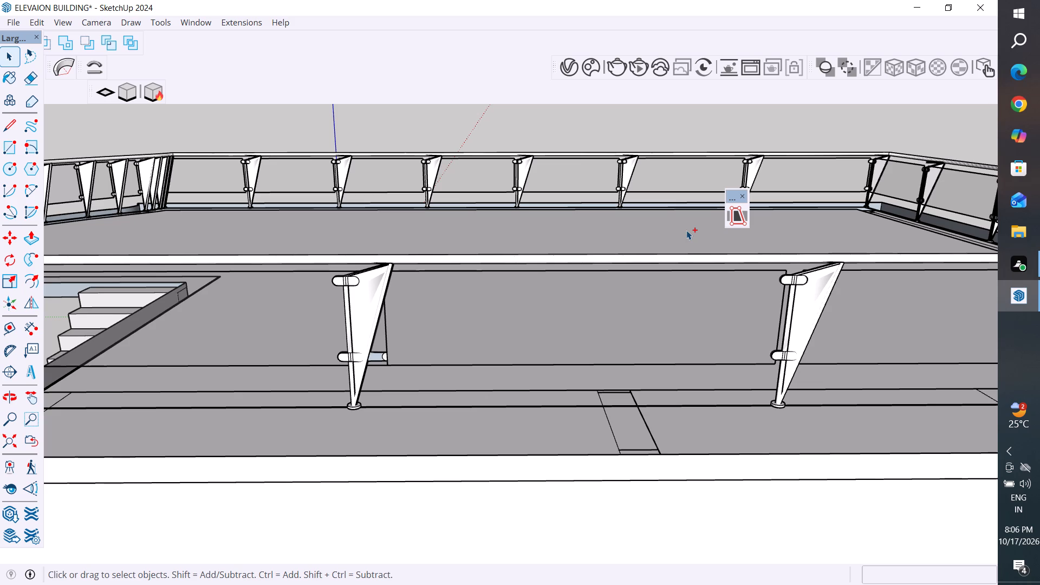
pyautogui.hotkey('ctrl', 'z')
pyautogui.hotkey('ctrl', 'z')
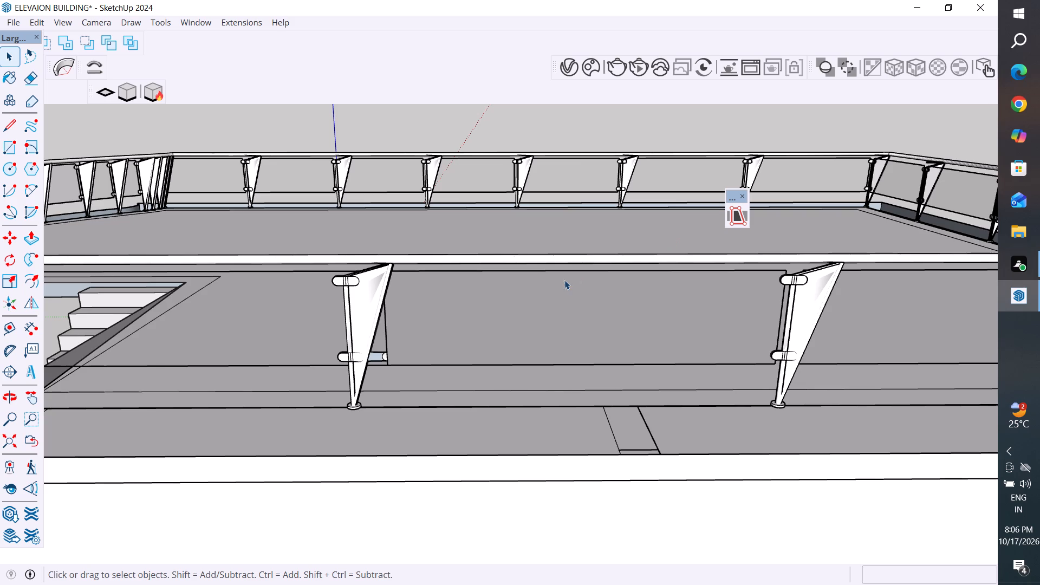
pyautogui.hotkey('ctrl', 'z')
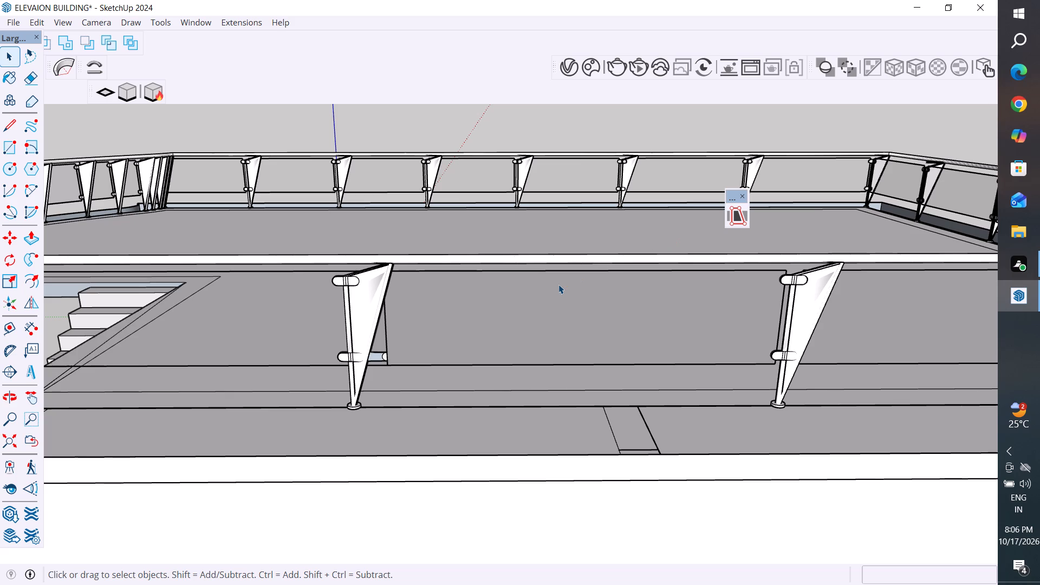
pyautogui.hotkey('ctrl', 'z')
pyautogui.scroll(-5, 650, 348)
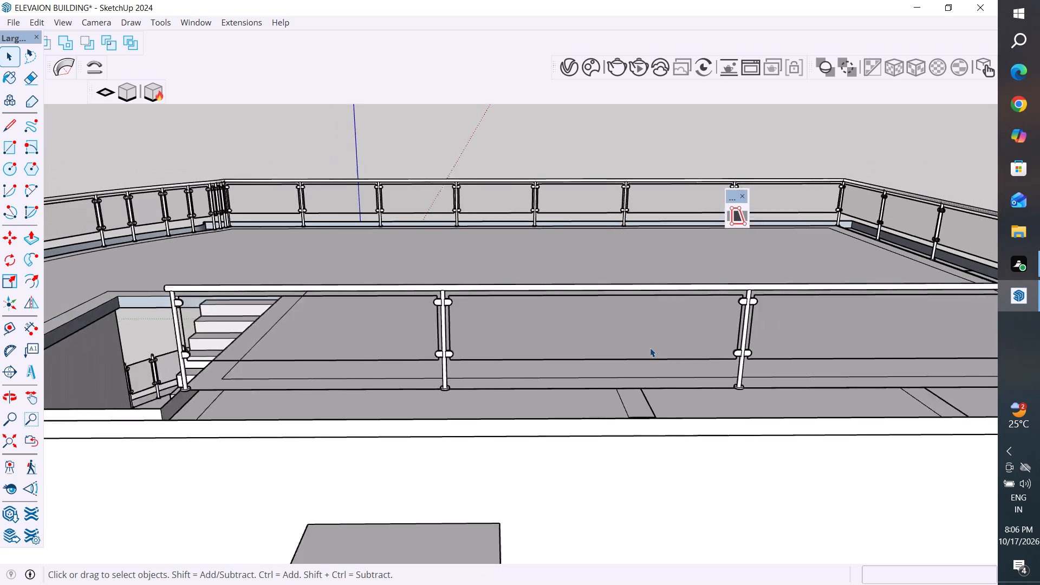
pyautogui.hotkey('ctrl', 'z')
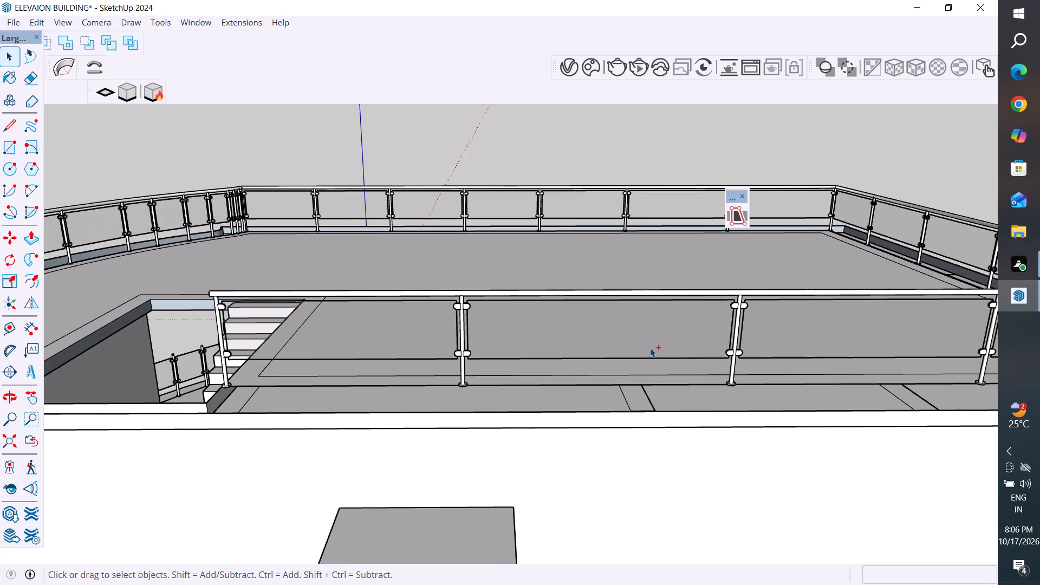
# Examine the rooftop stairwell opening and the ends of the straight and curved railings on either side of it.
pyautogui.scroll(-6, 709, 335)
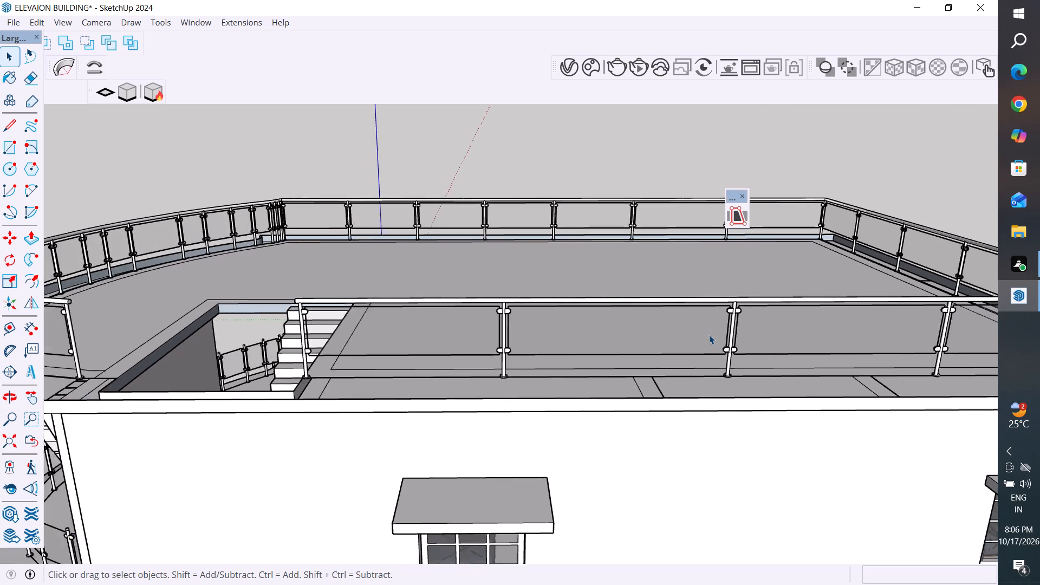
pyautogui.scroll(-4, 581, 232)
pyautogui.scroll(3, 430, 318)
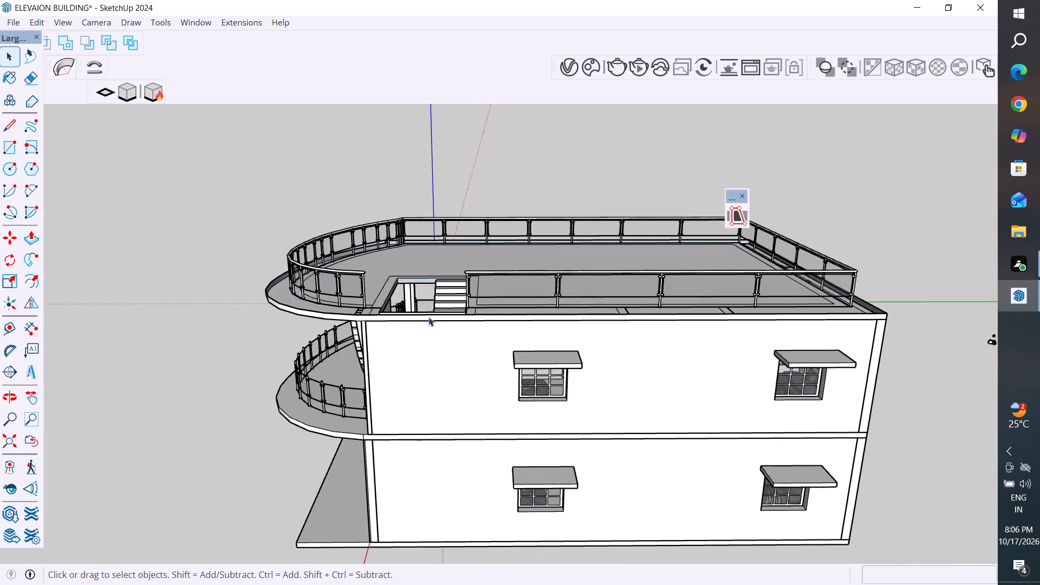
pyautogui.scroll(4, 428, 317)
pyautogui.moveTo(439, 333); pyautogui.dragTo(452, 369, button='middle')
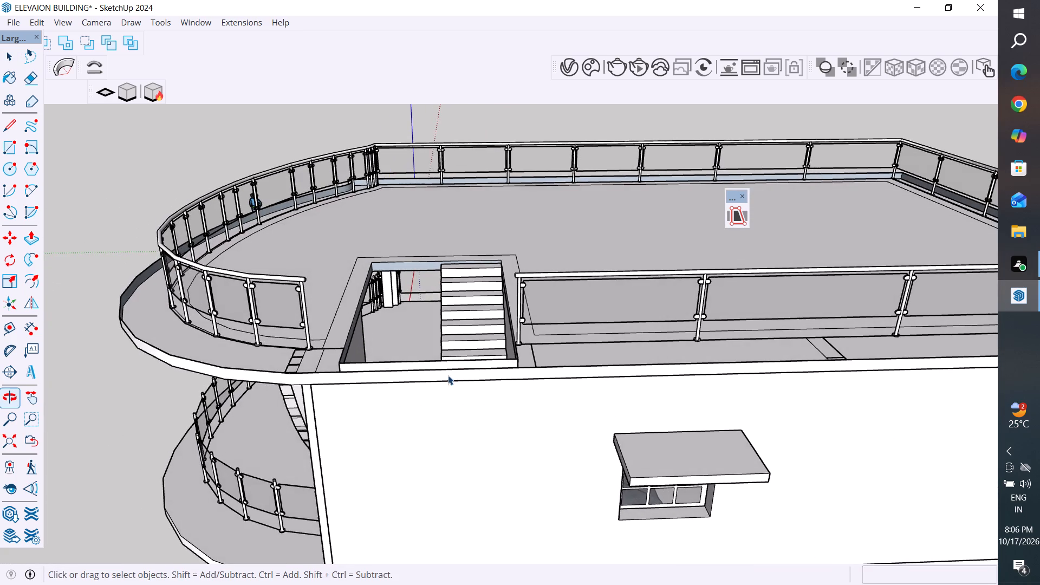
pyautogui.scroll(4, 442, 385)
pyautogui.moveTo(449, 378); pyautogui.dragTo(655, 396, button='middle')
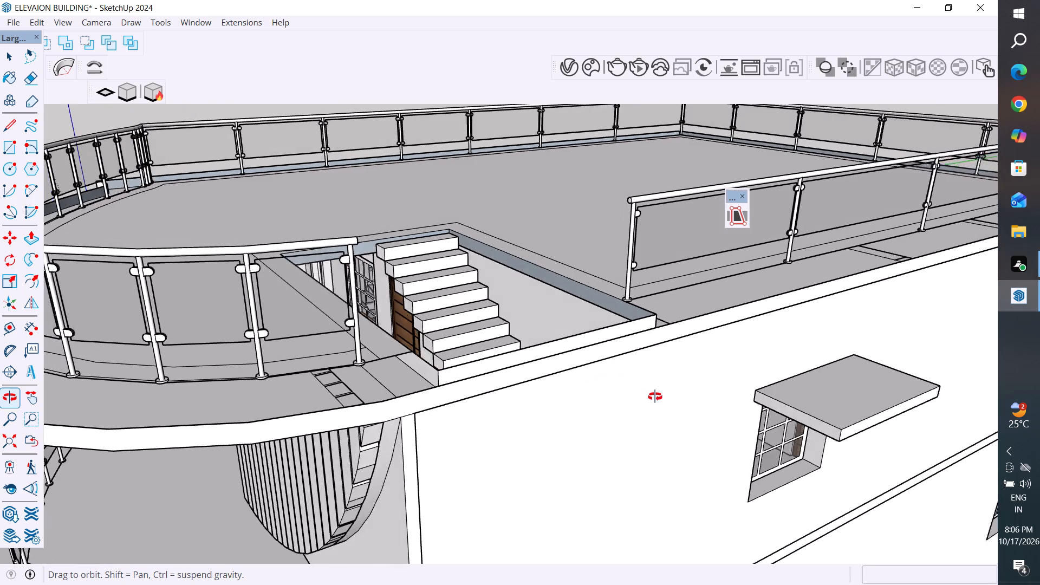
pyautogui.moveTo(655, 396); pyautogui.dragTo(655, 404, button='middle')
pyautogui.scroll(7, 500, 419)
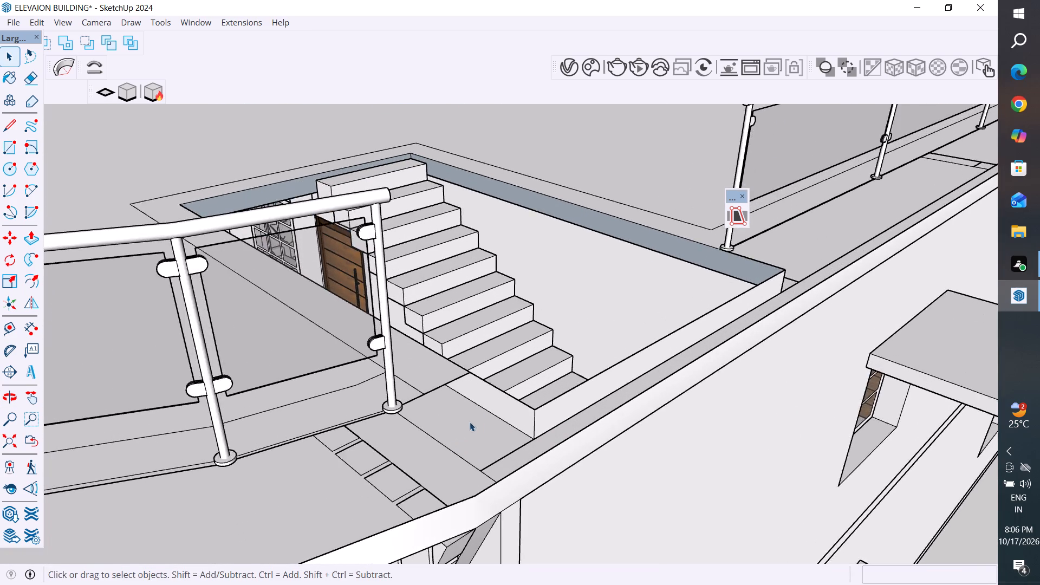
# Undo the last deletion so the roof border face beside the stairwell opening is restored.
pyautogui.moveTo(480, 424); pyautogui.dragTo(778, 437, button='middle')
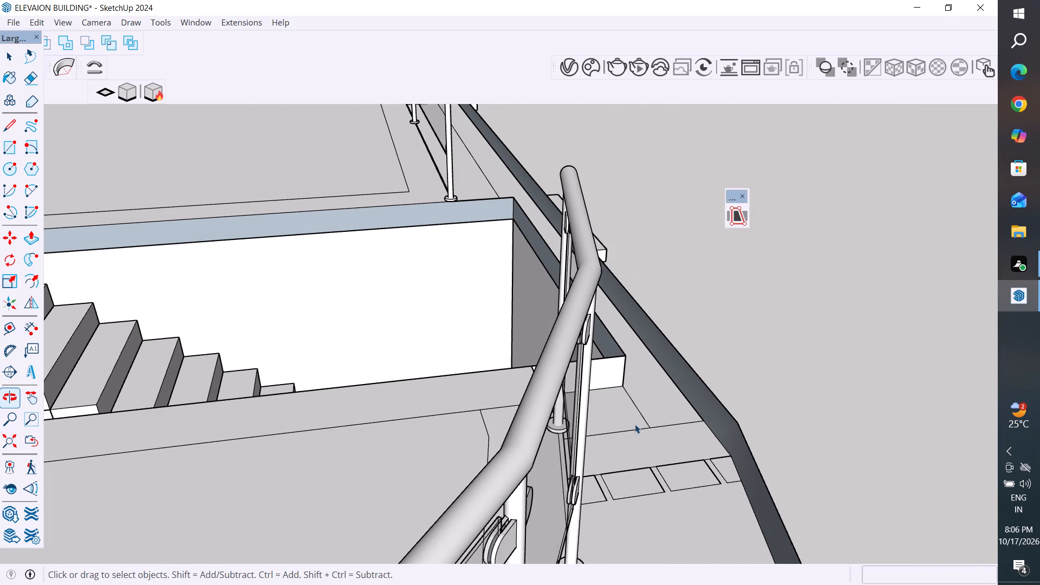
pyautogui.hotkey('ctrl', 'z')
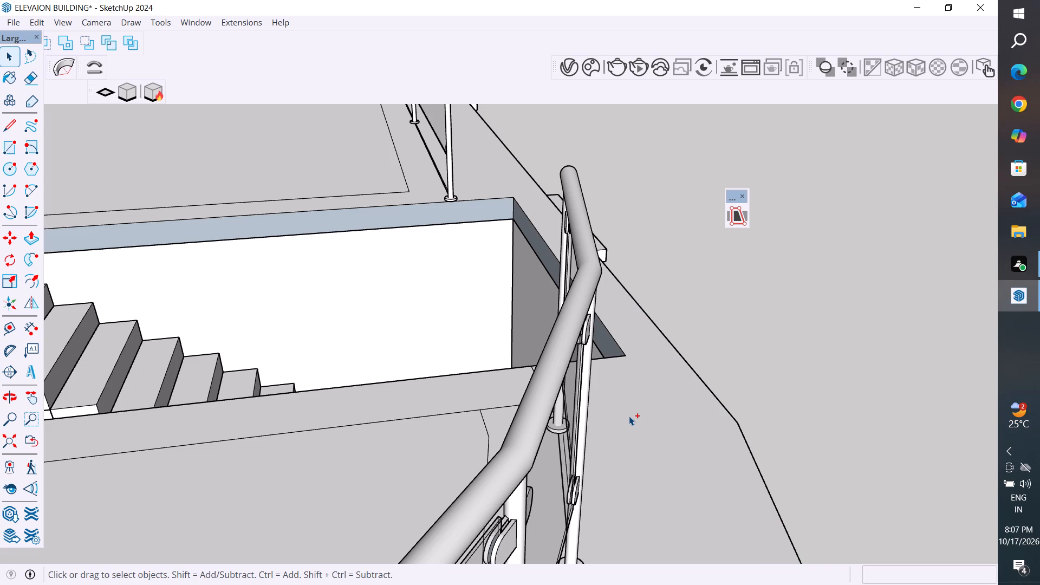
# Examine the building's side wall and the rooftop around the stairwell opening and its railing ends.
pyautogui.scroll(-6, 680, 398)
pyautogui.moveTo(749, 432); pyautogui.dragTo(536, 442, button='middle')
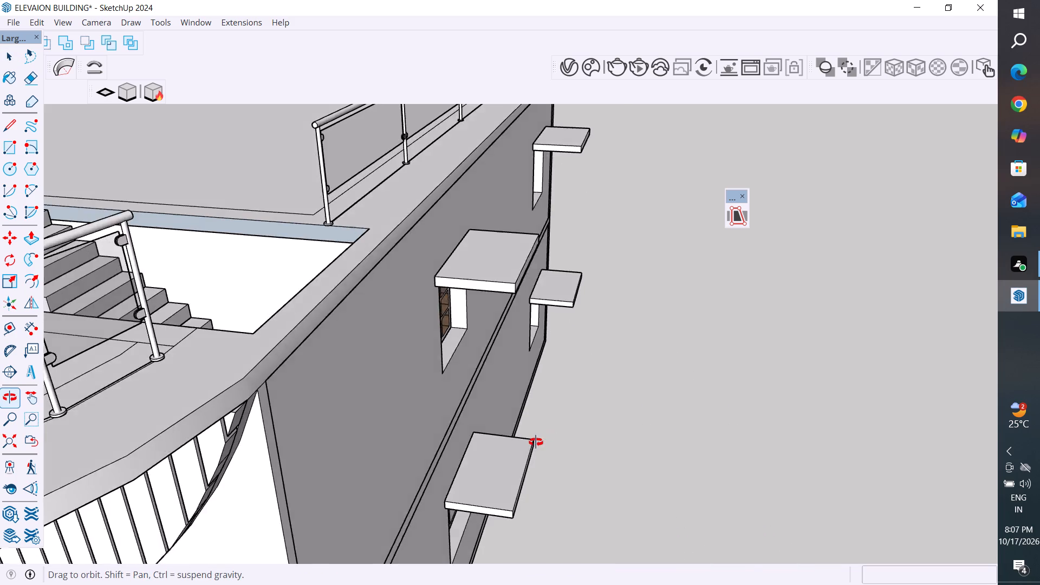
pyautogui.moveTo(536, 442); pyautogui.dragTo(562, 482, button='middle')
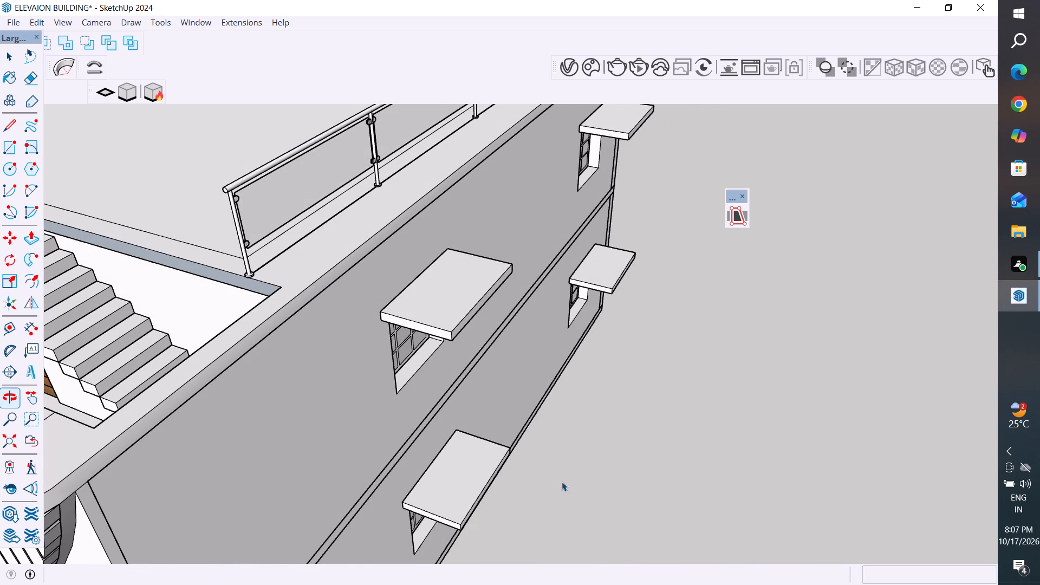
pyautogui.scroll(-5, 539, 328)
pyautogui.moveTo(530, 370); pyautogui.dragTo(503, 408, button='middle')
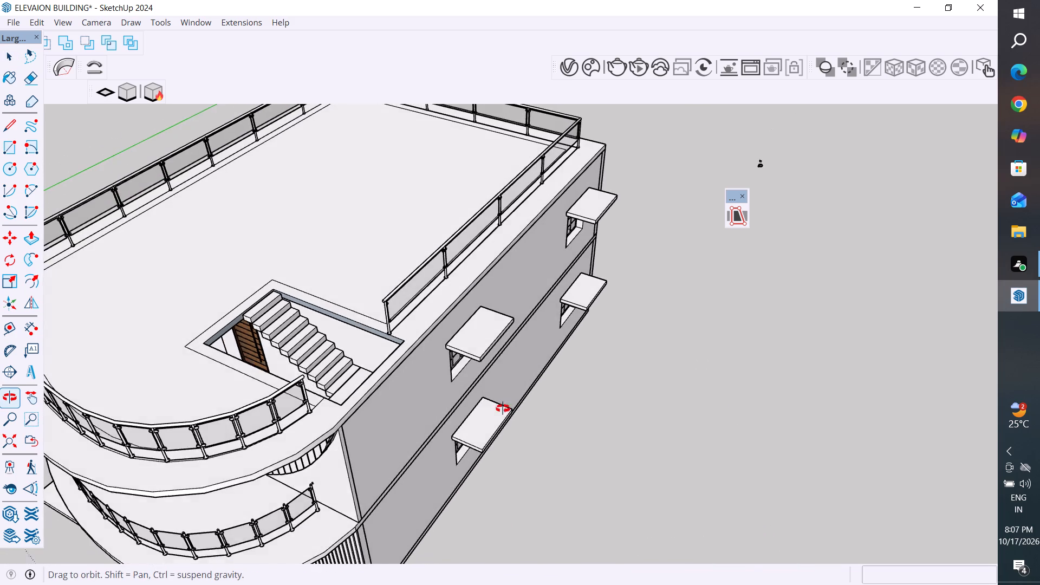
pyautogui.moveTo(503, 408); pyautogui.dragTo(504, 456, button='middle')
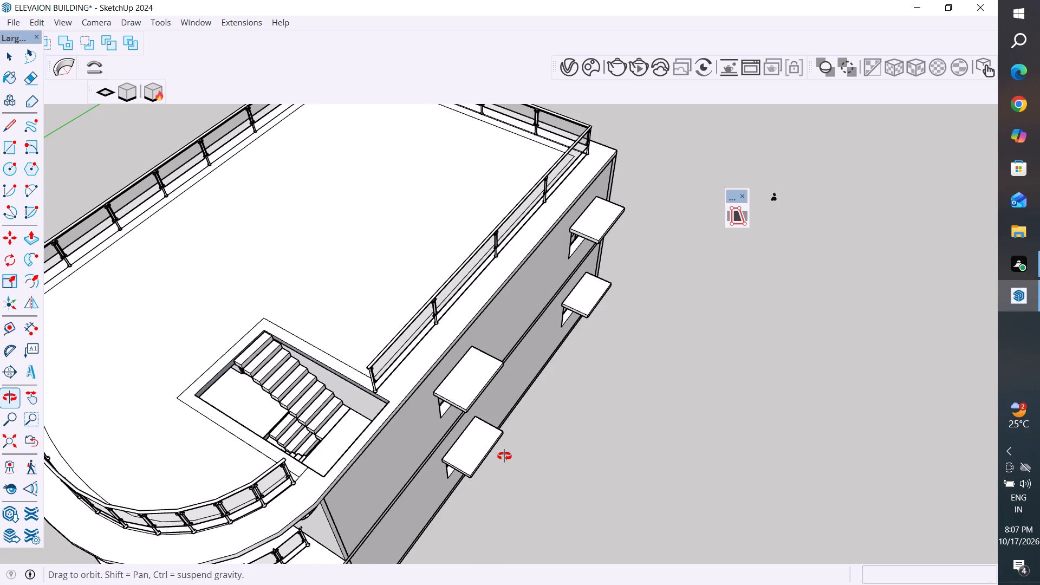
pyautogui.moveTo(504, 456); pyautogui.dragTo(882, 456, button='middle')
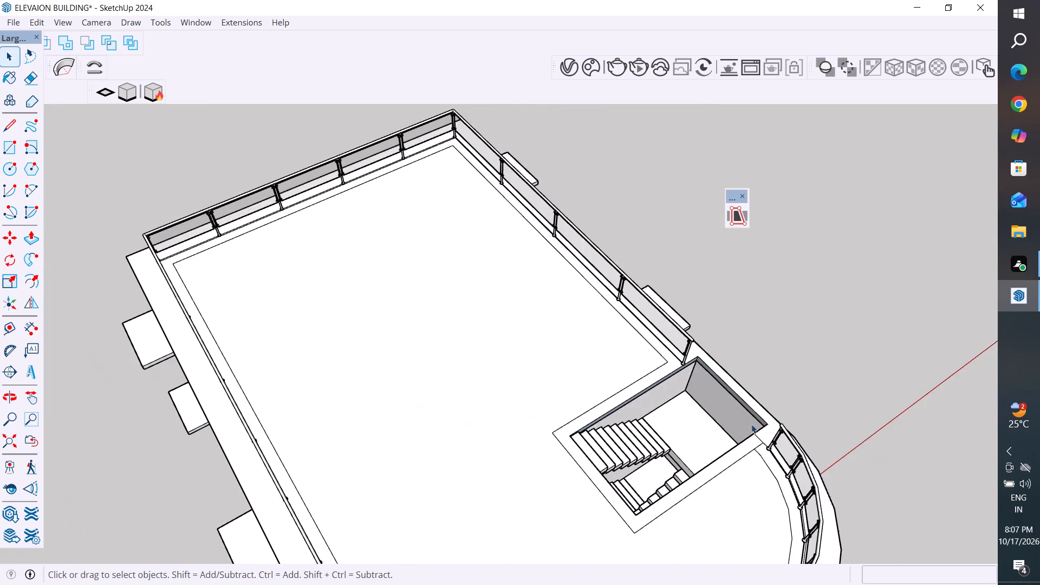
pyautogui.scroll(1, 697, 307)
pyautogui.moveTo(703, 301); pyautogui.dragTo(705, 199, button='middle')
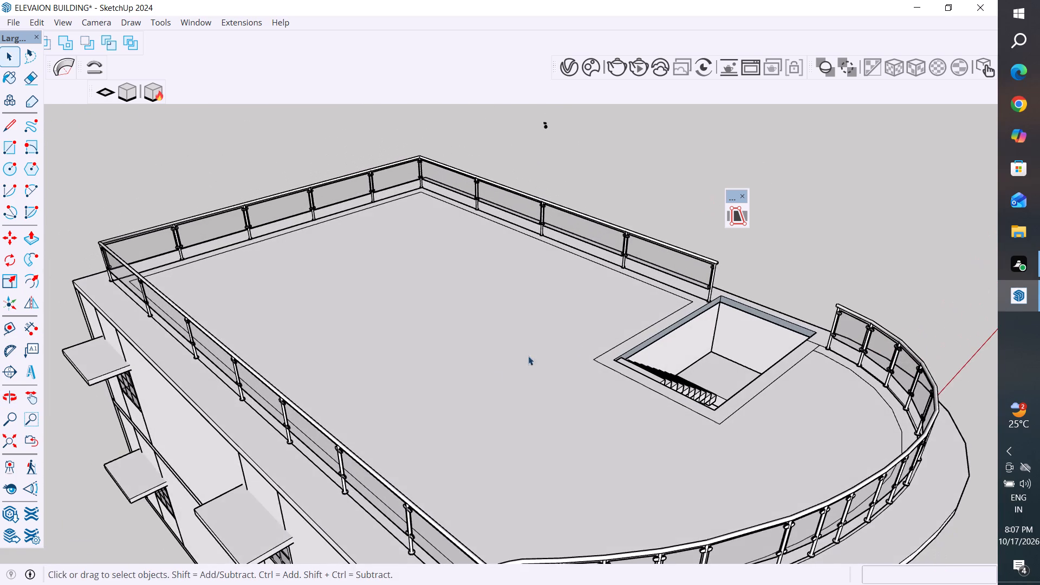
pyautogui.scroll(-3, 479, 391)
pyautogui.scroll(8, 655, 311)
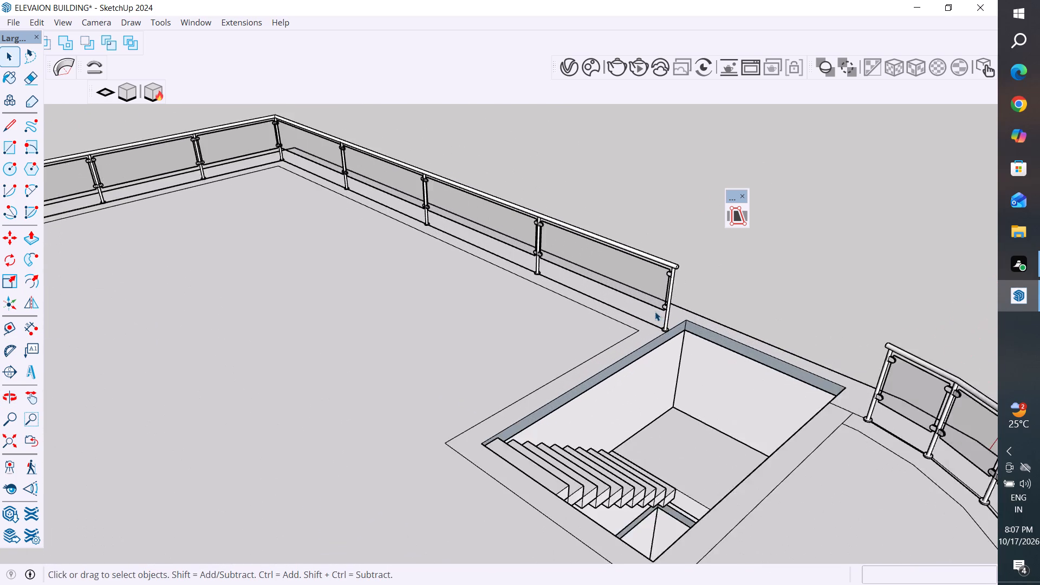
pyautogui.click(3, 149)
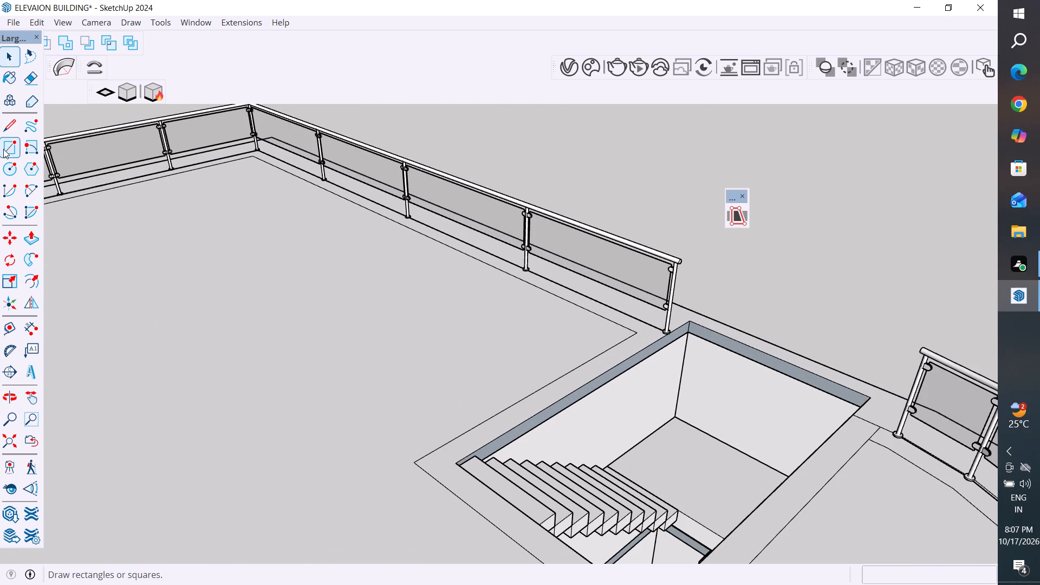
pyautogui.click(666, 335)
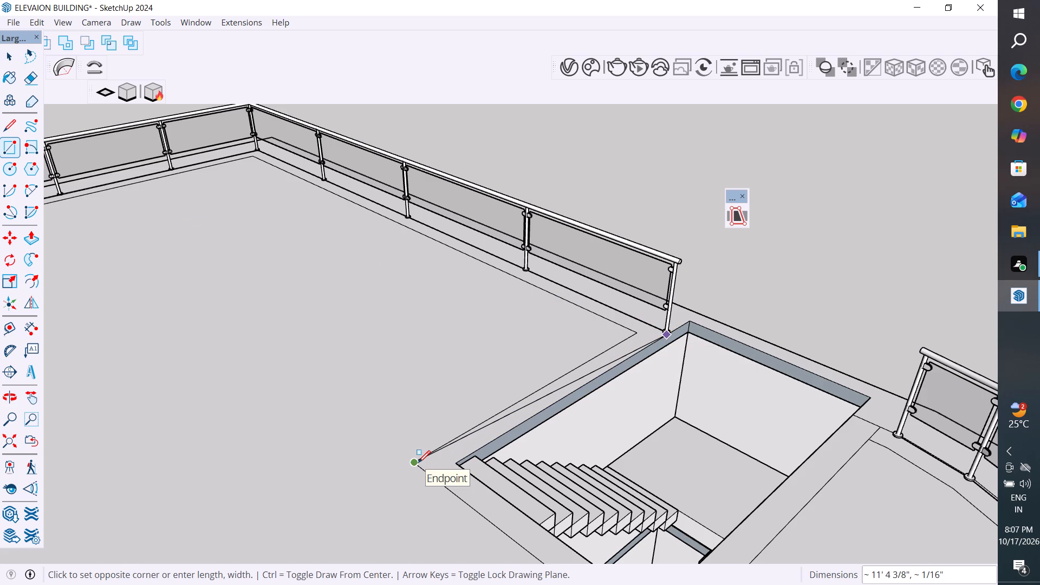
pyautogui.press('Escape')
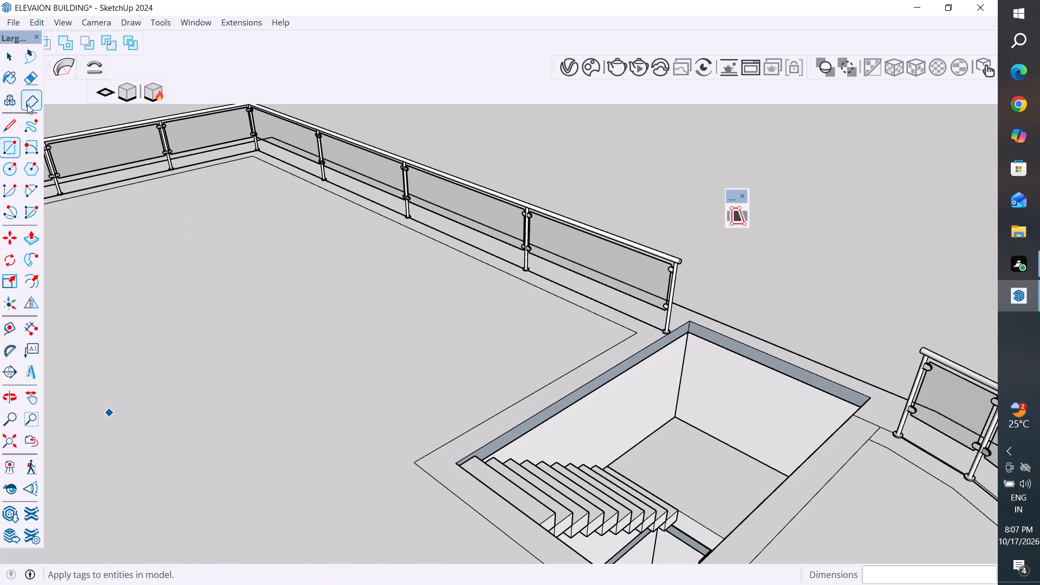
# Draw a rectangle about 9' 9 1/2" by 10 3/8" on the roof along the stairwell opening's side nearest the straight railing.
pyautogui.click(15, 142)
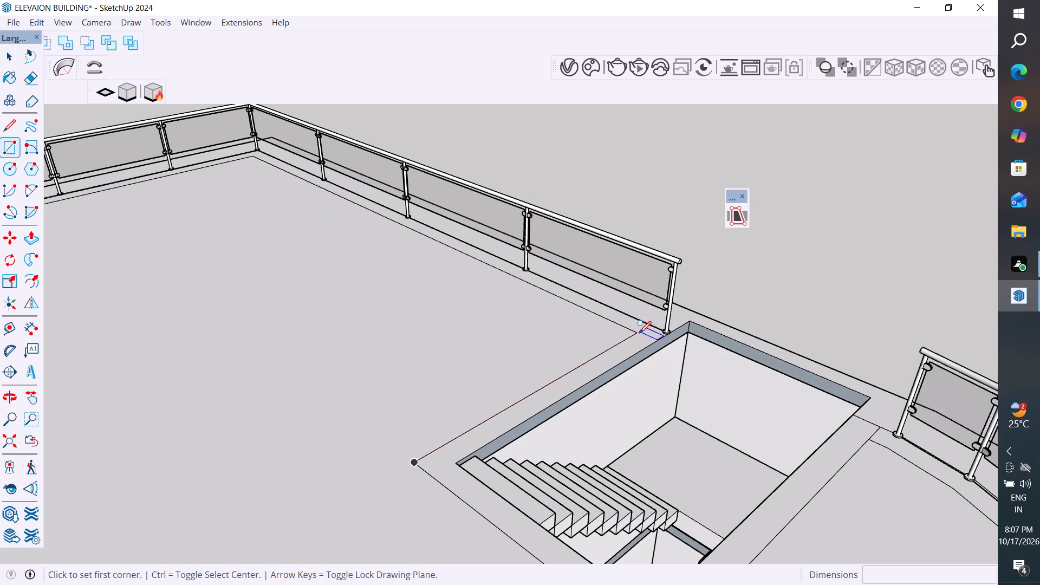
pyautogui.click(633, 335)
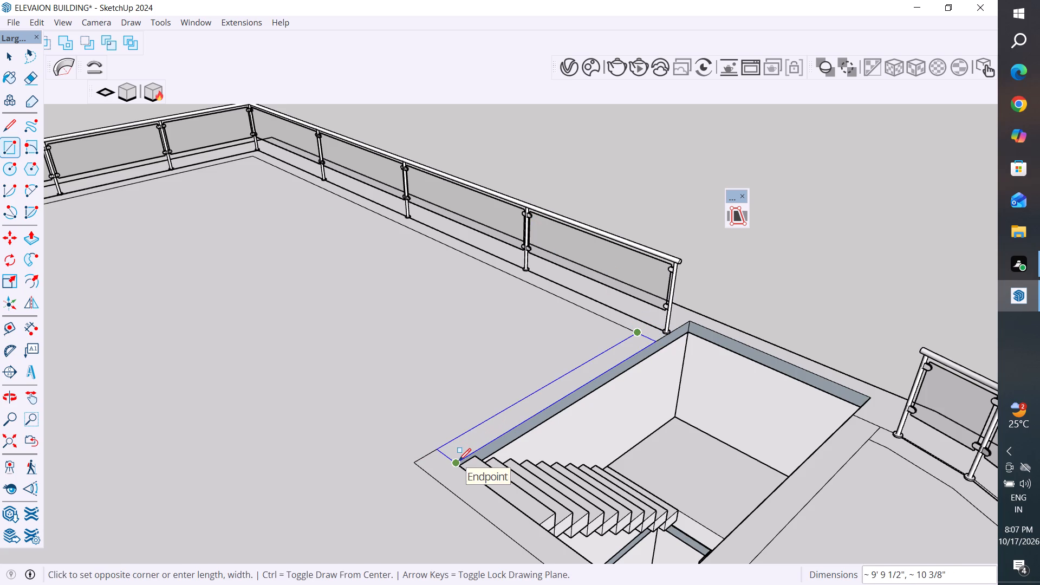
pyautogui.click(459, 460)
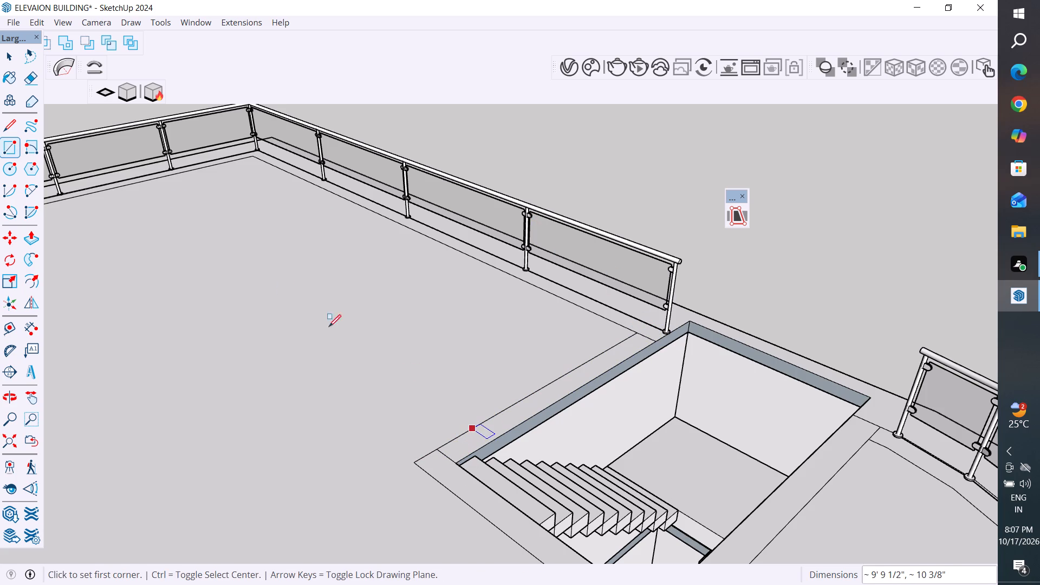
pyautogui.click(13, 57)
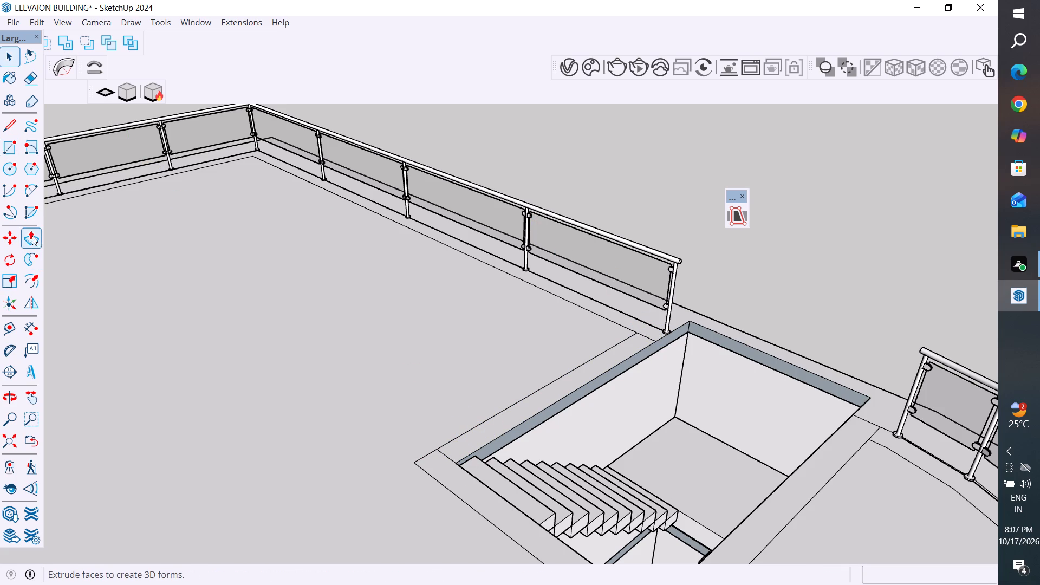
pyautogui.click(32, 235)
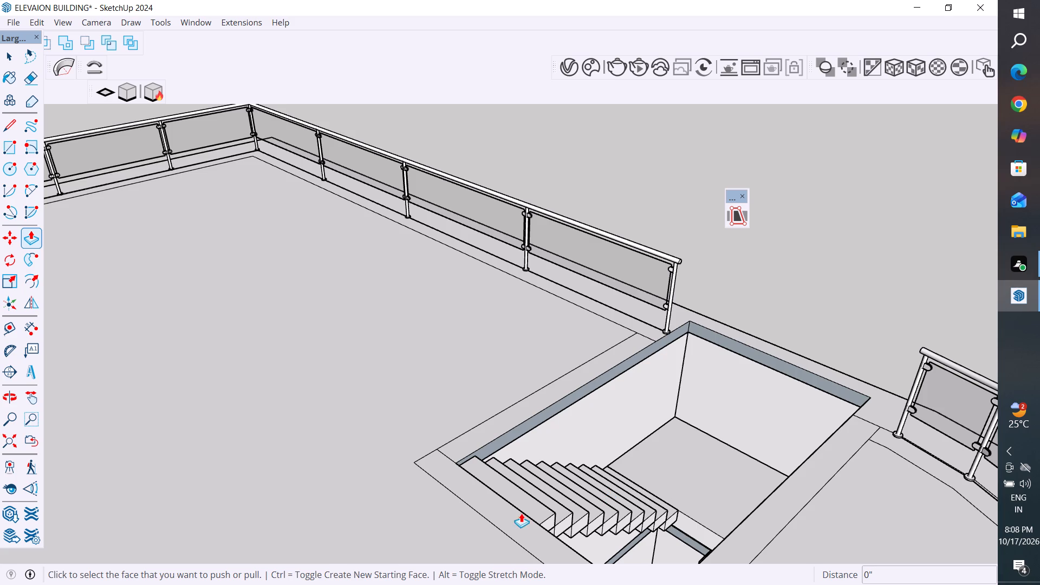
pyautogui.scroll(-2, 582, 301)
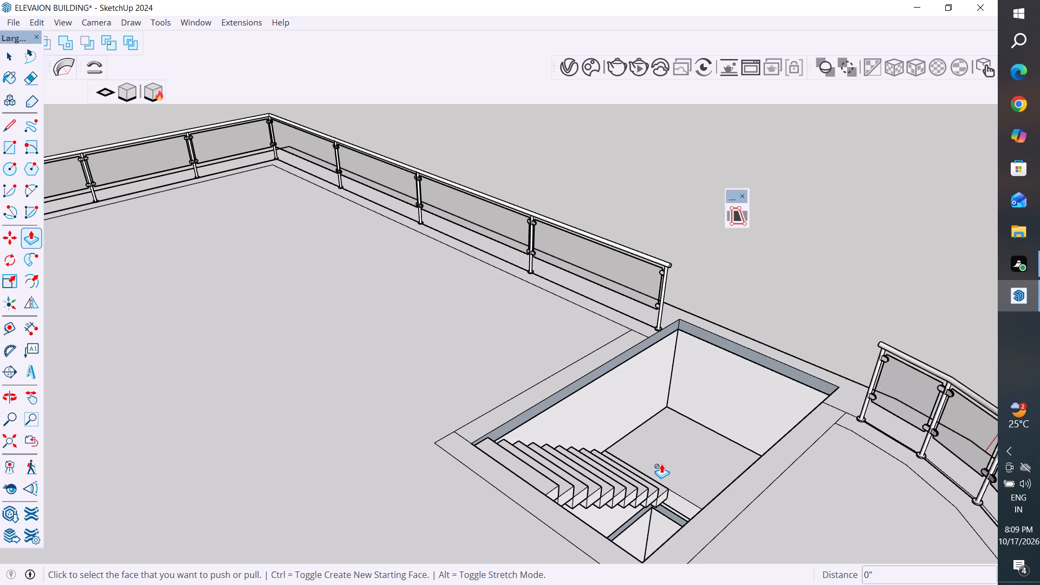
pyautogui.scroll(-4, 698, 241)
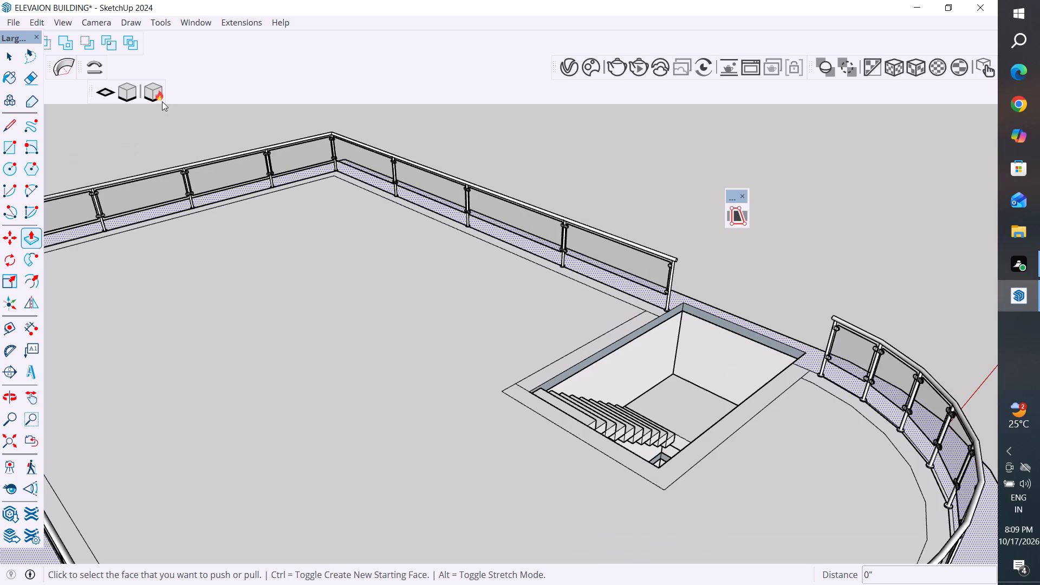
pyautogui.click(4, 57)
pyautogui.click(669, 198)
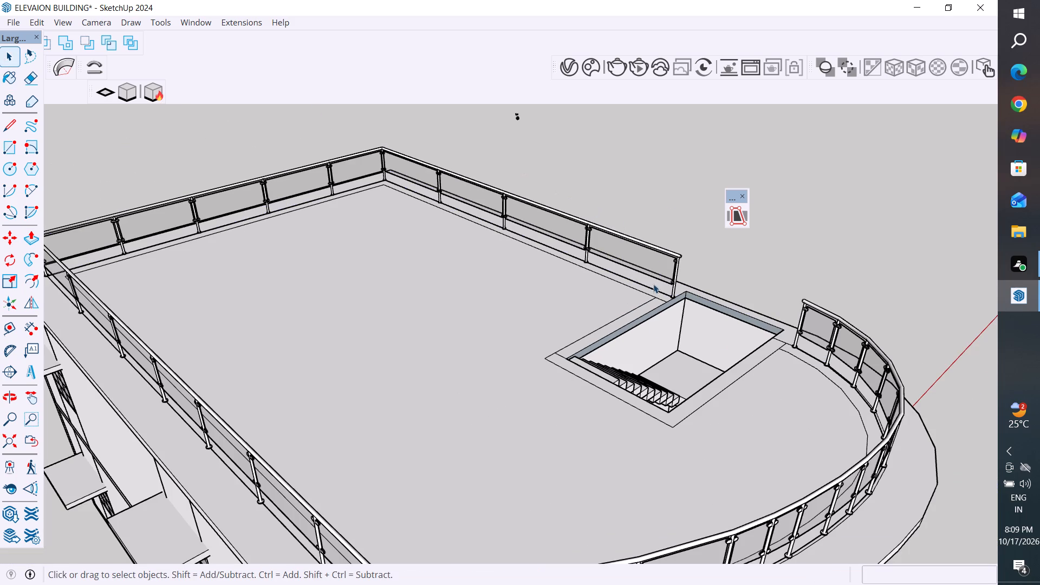
# Draw a rectangle about 11' 6 1/4" by 10 3/8" on the roof along the stairwell opening's side nearest the curved railing.
pyautogui.scroll(-4, 688, 346)
pyautogui.moveTo(788, 357); pyautogui.dragTo(436, 393, button='middle')
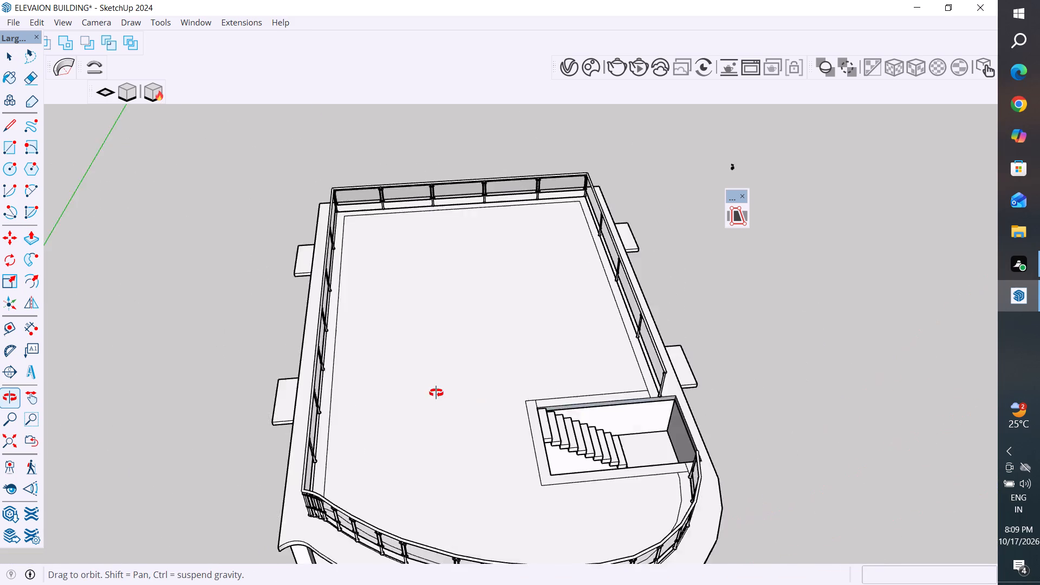
pyautogui.moveTo(436, 393); pyautogui.dragTo(116, 466, button='middle')
pyautogui.scroll(-5, 757, 117)
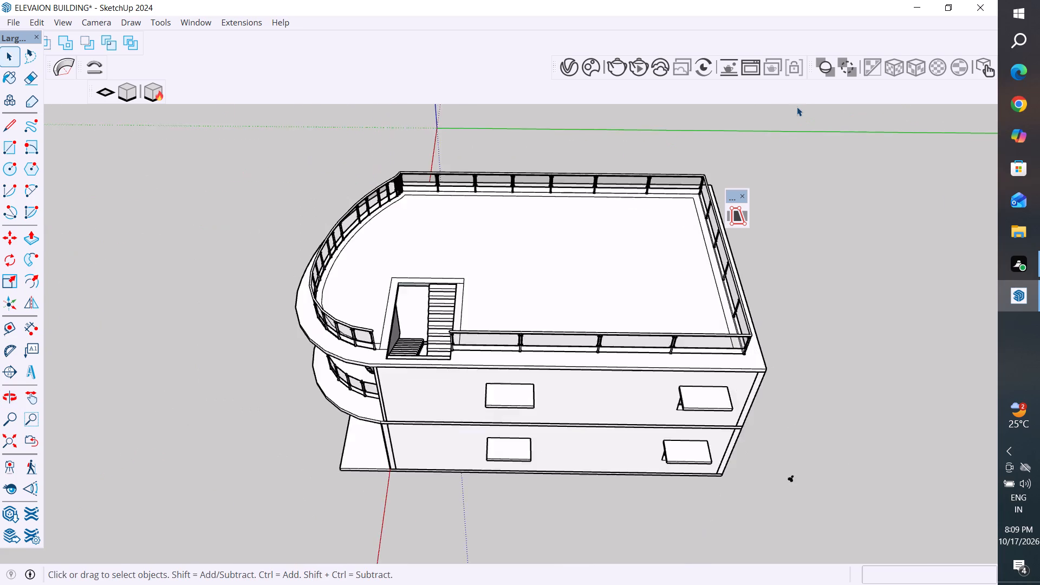
pyautogui.scroll(15, 450, 320)
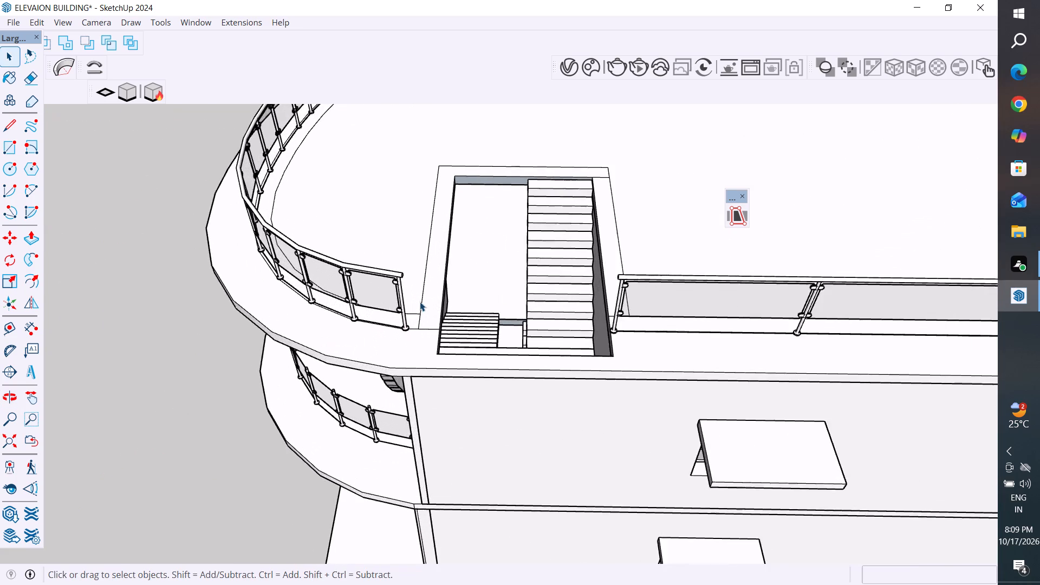
pyautogui.scroll(1, 420, 302)
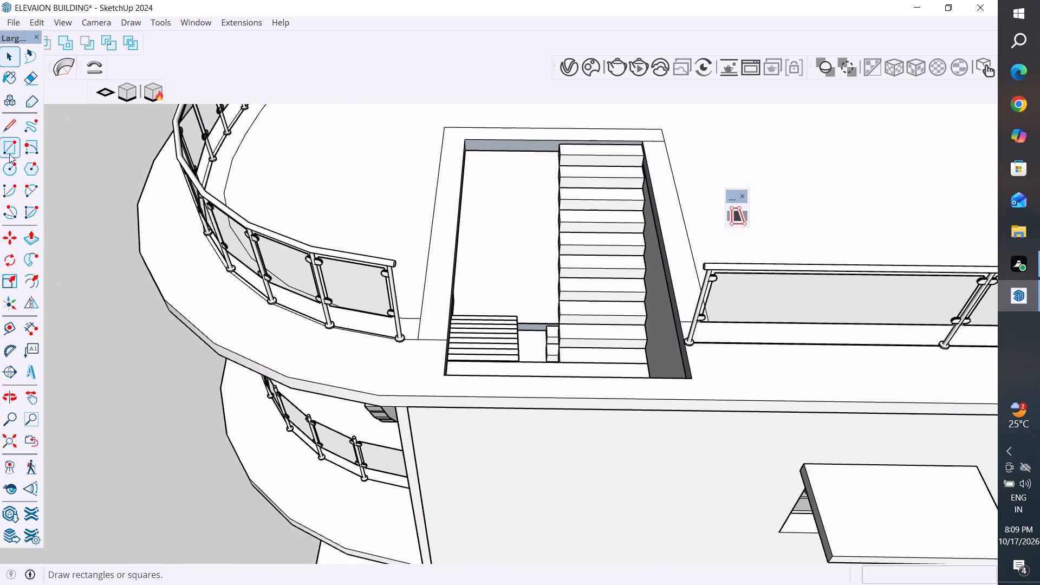
pyautogui.click(10, 146)
pyautogui.scroll(-4, 569, 504)
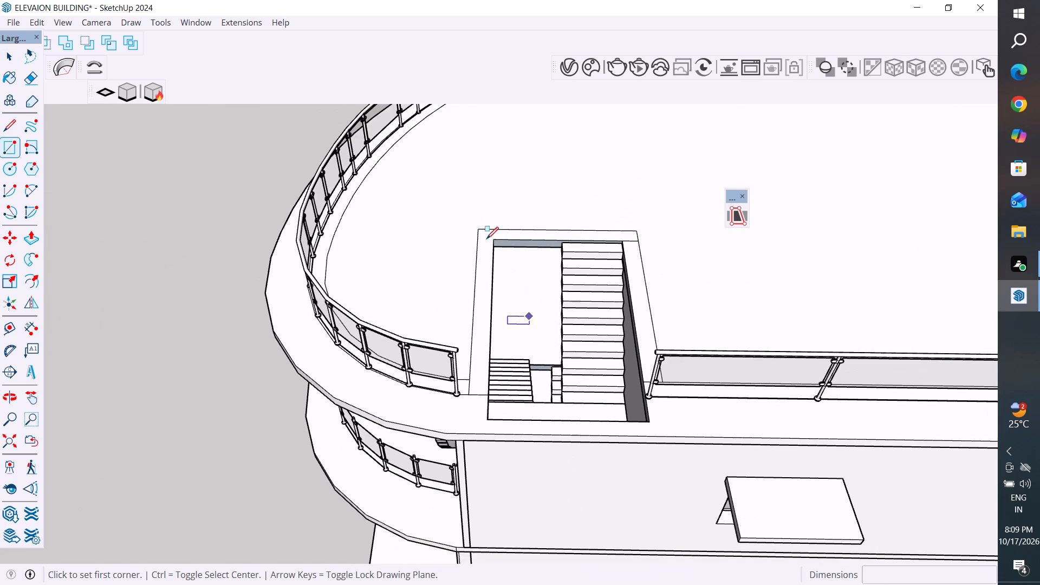
pyautogui.click(477, 228)
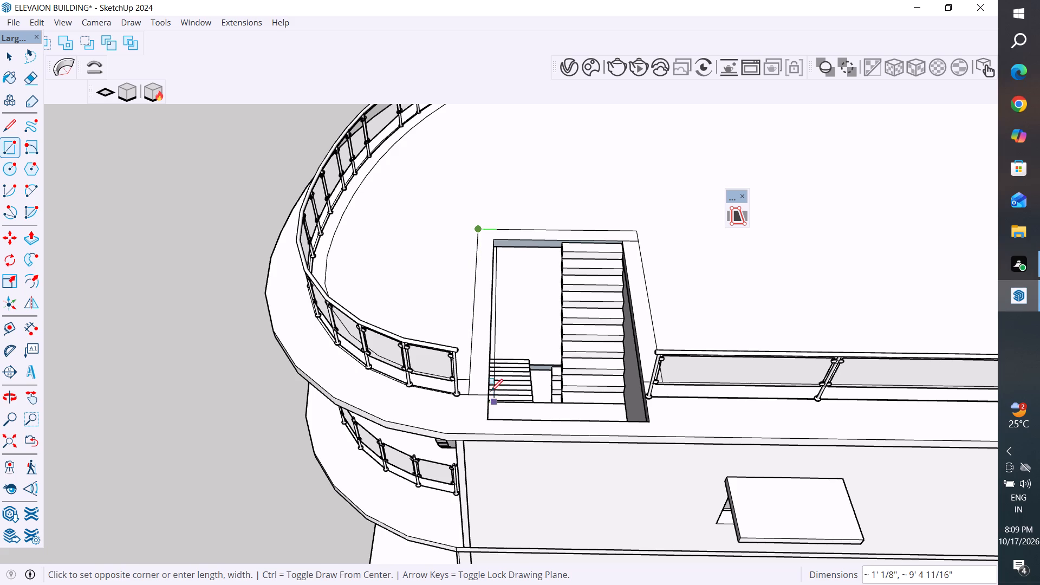
pyautogui.click(488, 389)
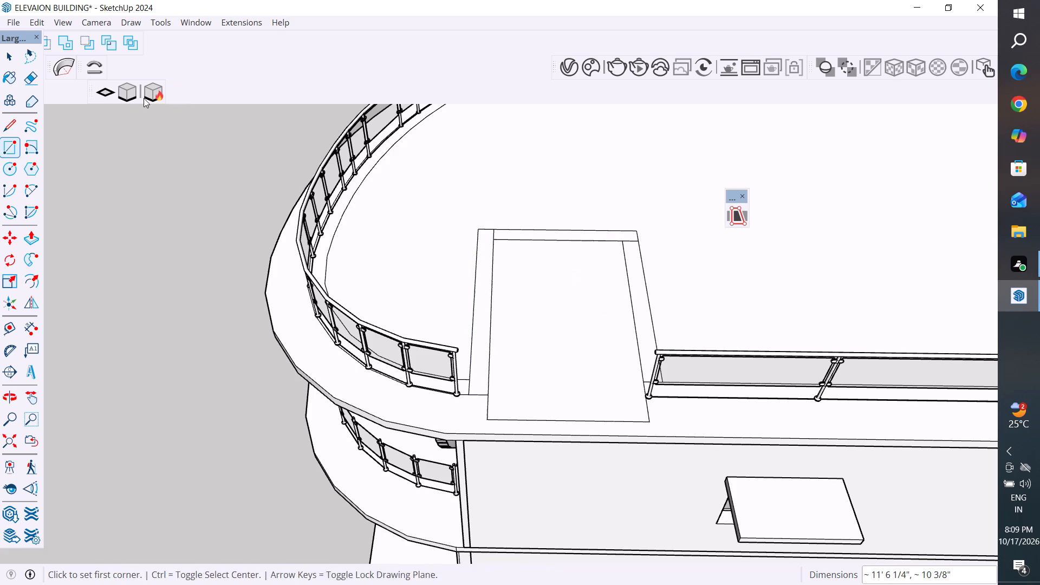
pyautogui.click(11, 57)
# Push/Pull the narrow strip along the stairwell opening's side nearest the curved railing up 10' into a wall.
pyautogui.scroll(-5, 495, 531)
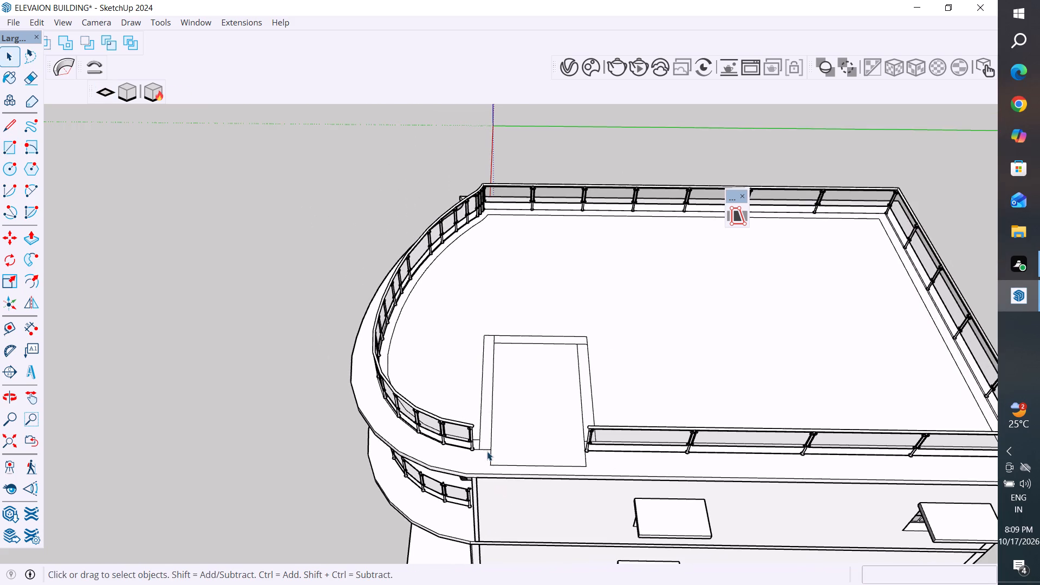
pyautogui.click(33, 239)
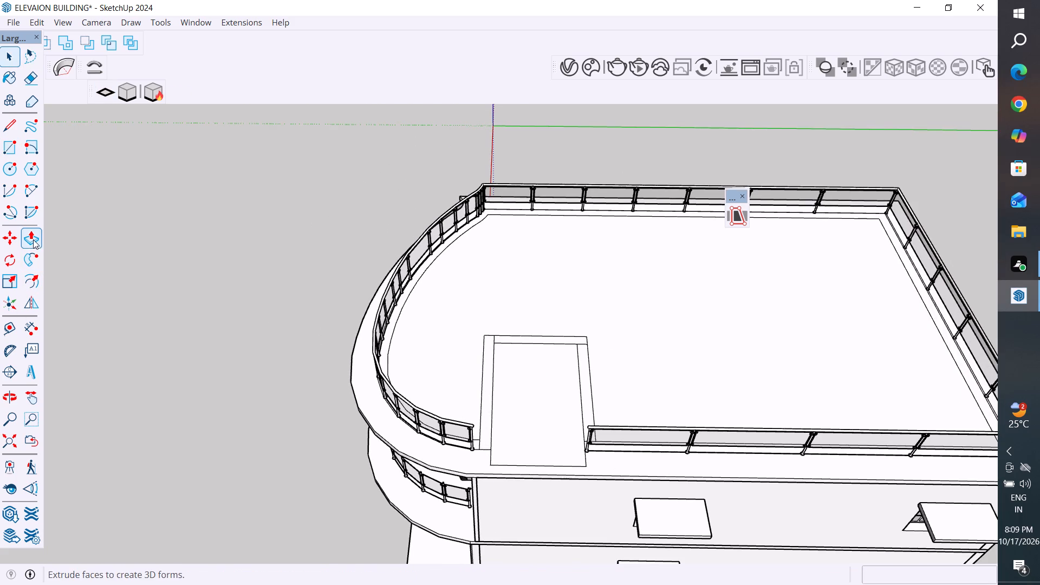
pyautogui.scroll(5, 484, 381)
pyautogui.click(490, 385)
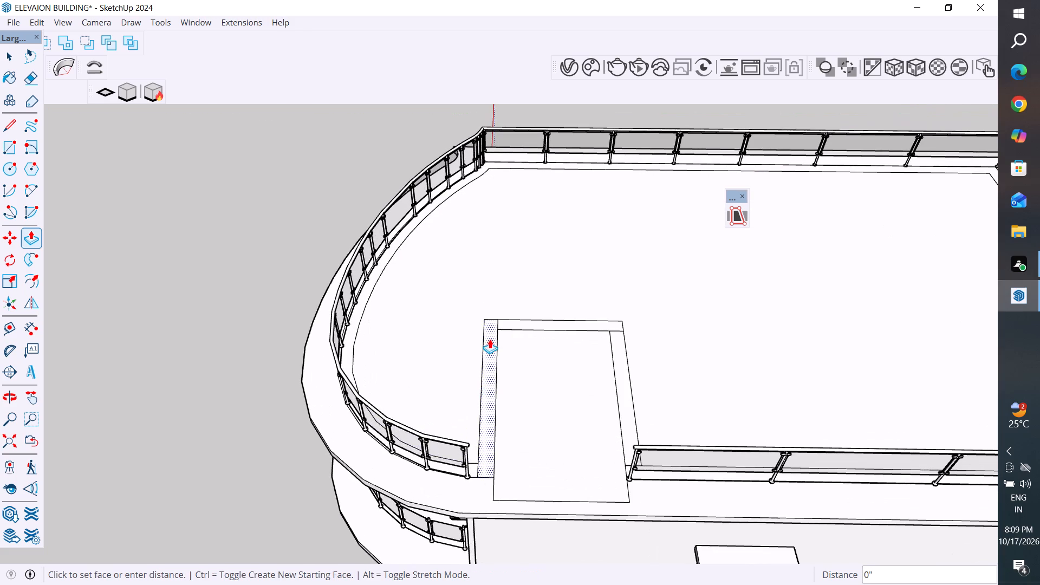
pyautogui.moveTo(497, 265); pyautogui.dragTo(513, 208, button='middle')
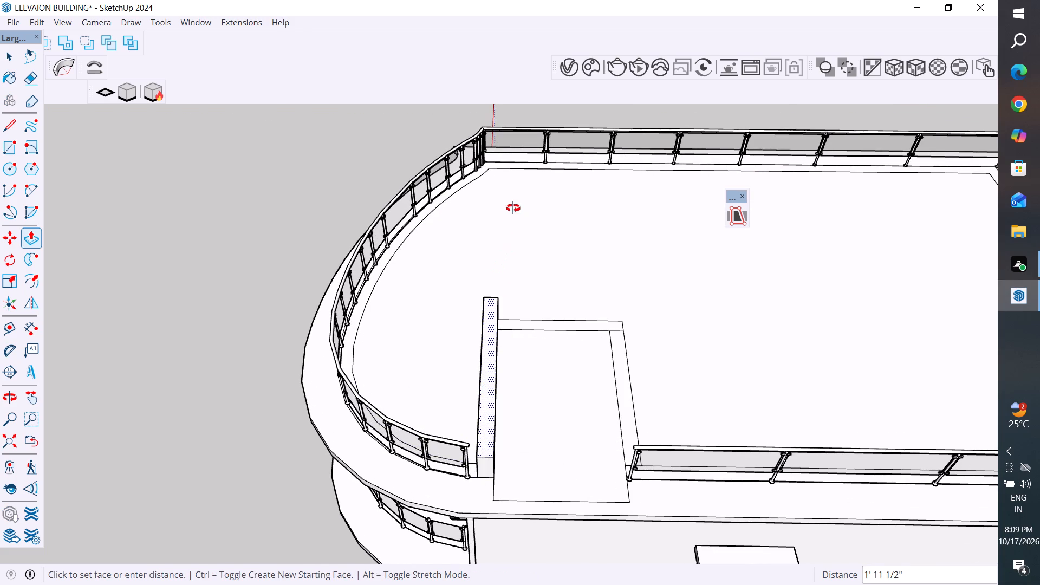
pyautogui.moveTo(513, 208); pyautogui.dragTo(523, 132, button='middle')
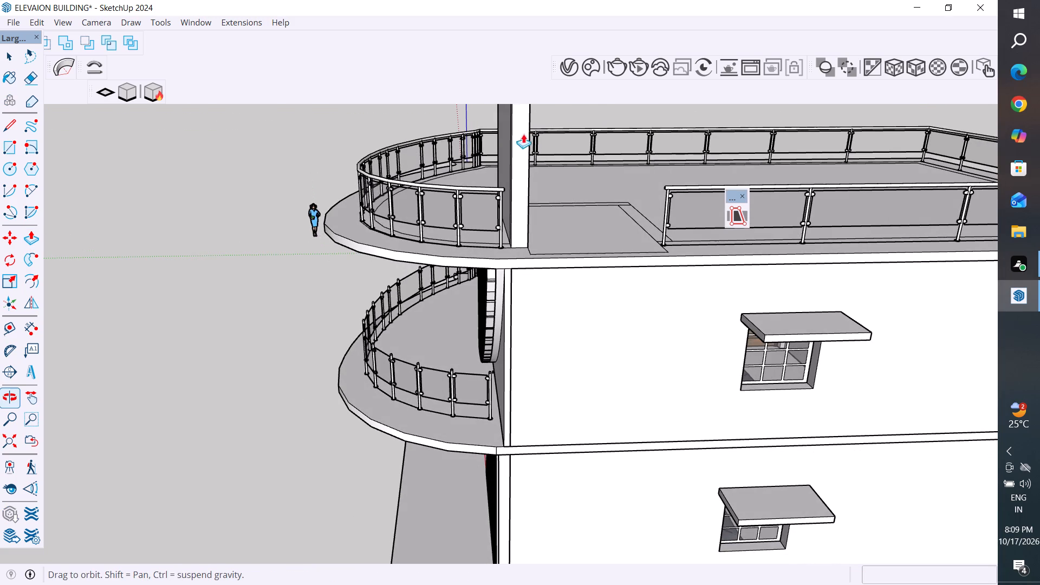
pyautogui.scroll(-8, 517, 252)
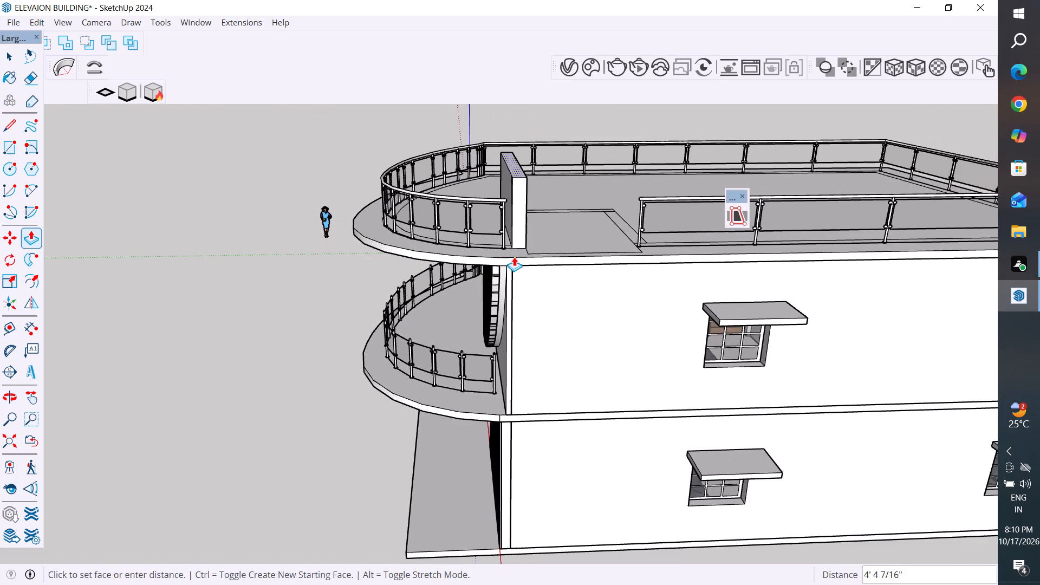
pyautogui.scroll(-6, 514, 257)
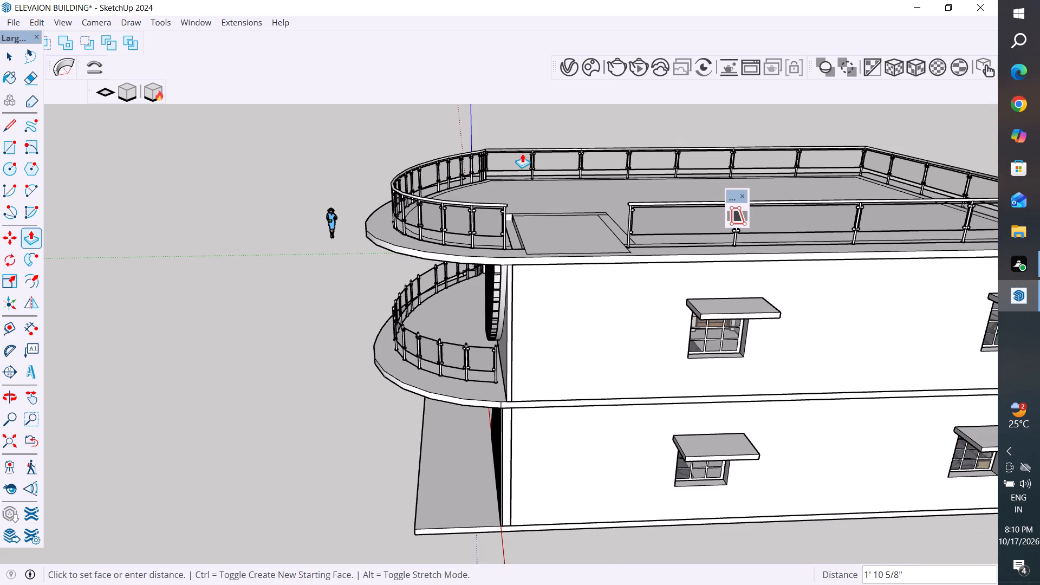
pyautogui.scroll(-9, 522, 153)
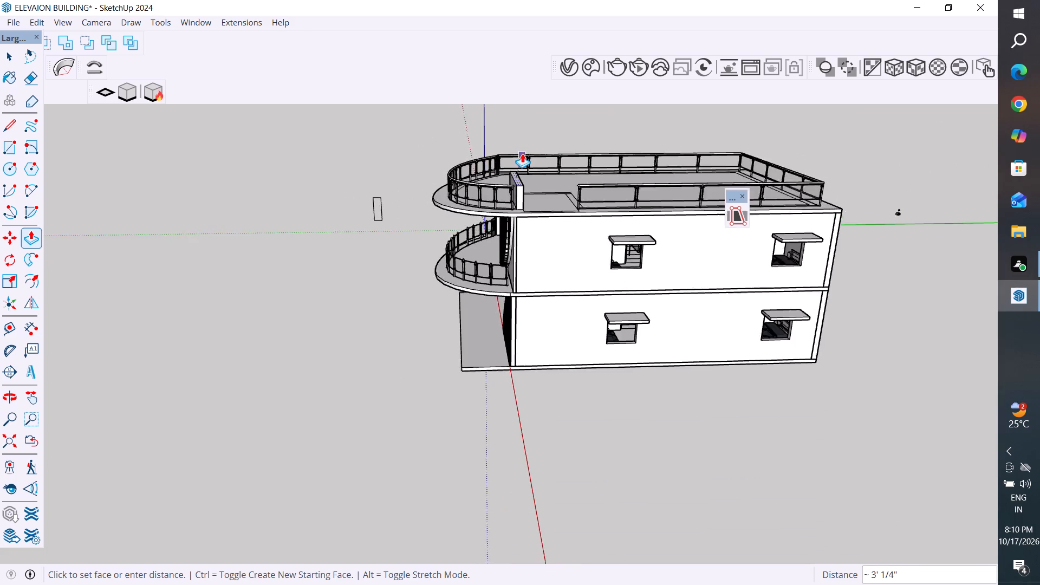
pyautogui.scroll(-1, 522, 153)
pyautogui.scroll(7, 527, 105)
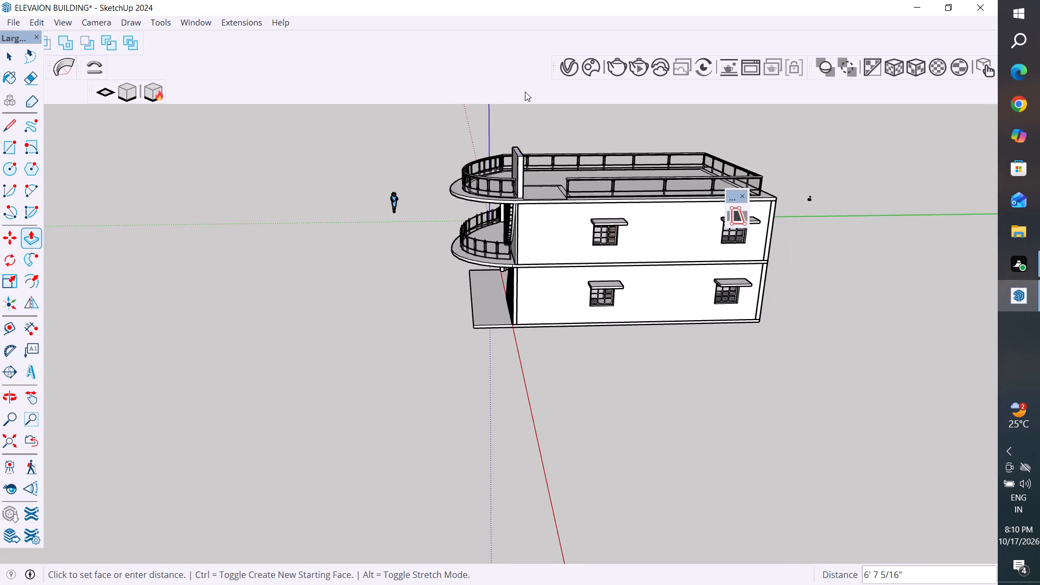
pyautogui.scroll(2, 525, 92)
pyautogui.write("10'")
pyautogui.press('Return')
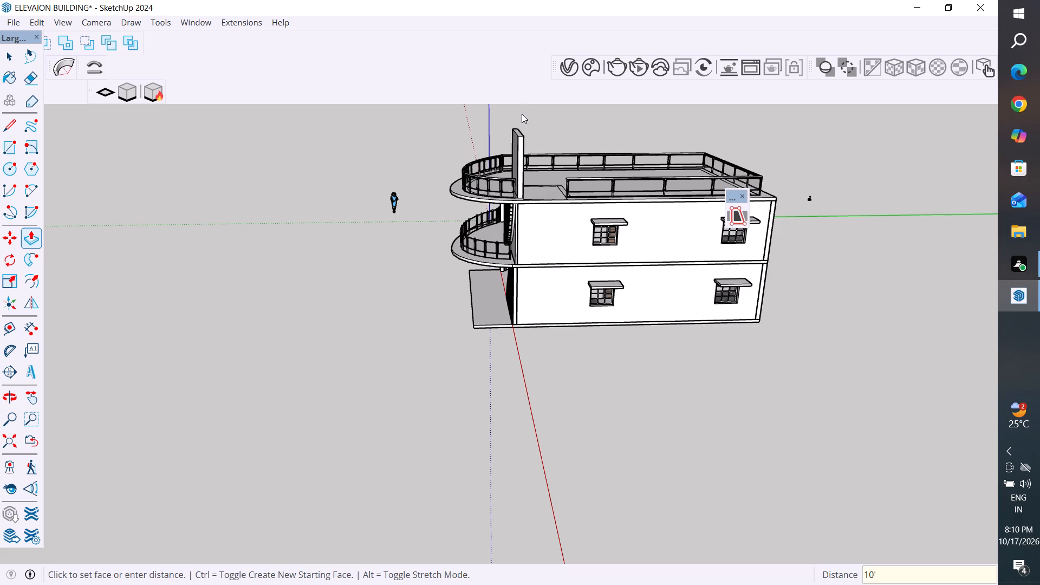
pyautogui.click(9, 55)
pyautogui.click(191, 257)
# Draw a rectangle about 10 3/8" by 7' 10 1/4" along the stairwell opening's inner end, from the raised wall to the far outer corner.
pyautogui.scroll(2, 490, 277)
pyautogui.moveTo(604, 218); pyautogui.dragTo(605, 245, button='middle')
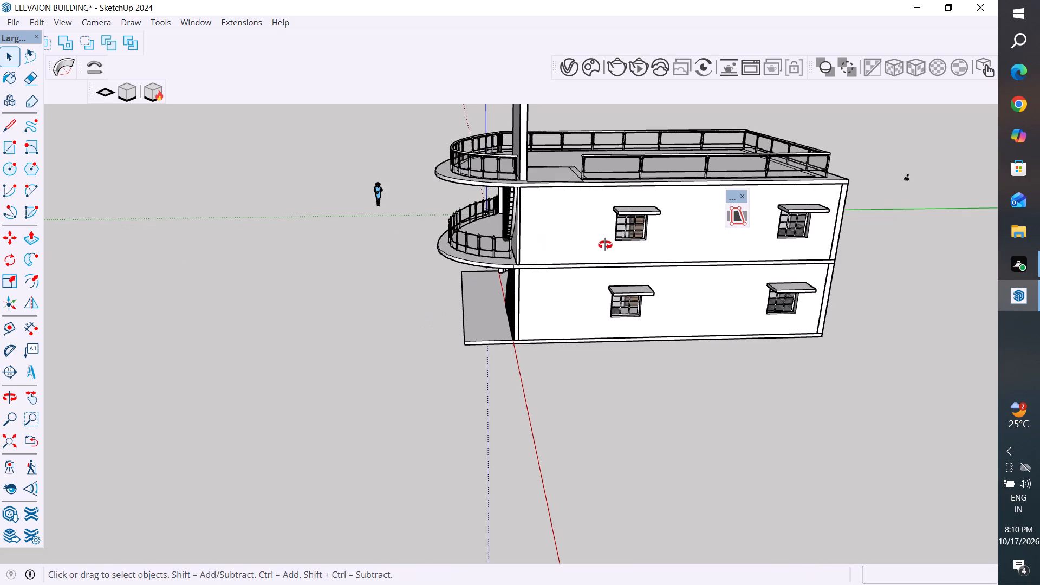
pyautogui.moveTo(605, 245); pyautogui.dragTo(279, 382, button='middle')
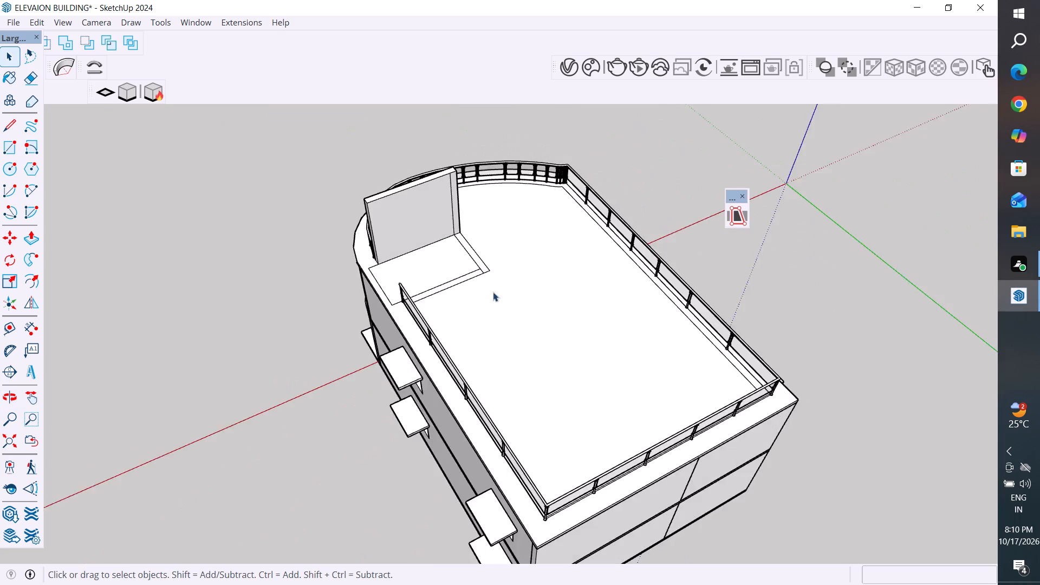
pyautogui.scroll(4, 493, 292)
pyautogui.moveTo(523, 304); pyautogui.dragTo(405, 367, button='middle')
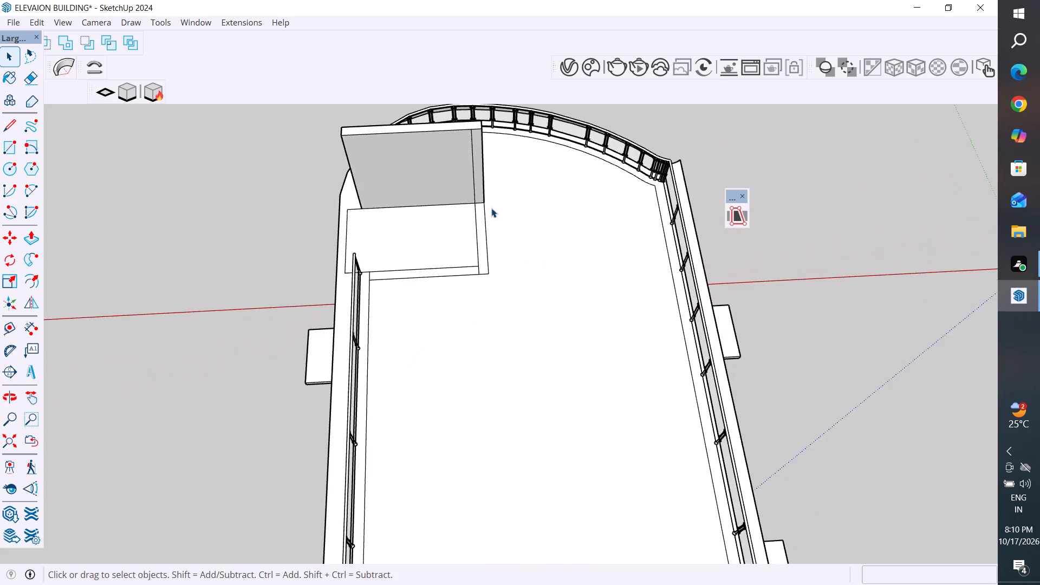
pyautogui.scroll(6, 491, 204)
pyautogui.click(15, 141)
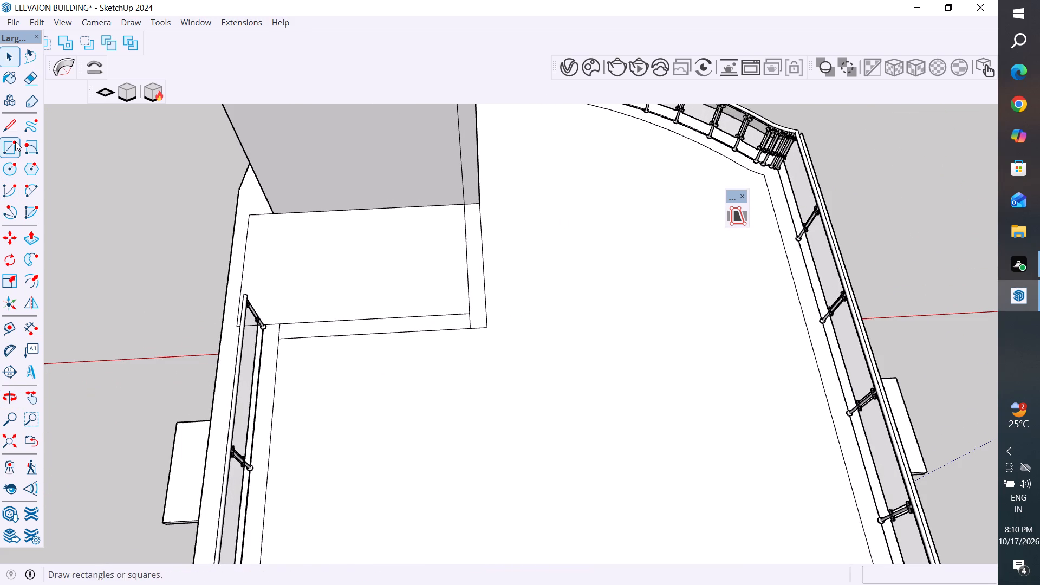
pyautogui.click(464, 201)
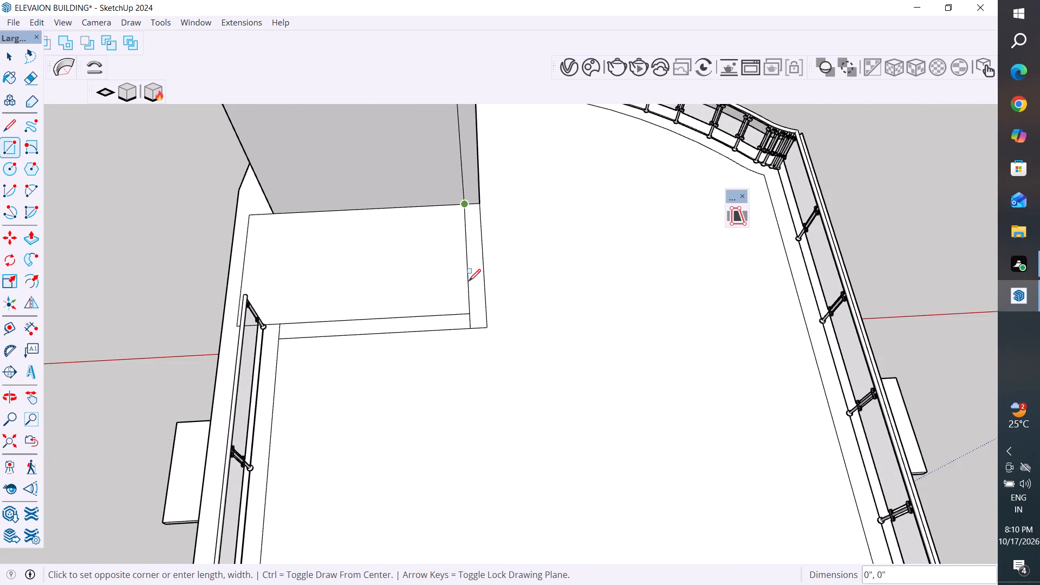
pyautogui.click(487, 327)
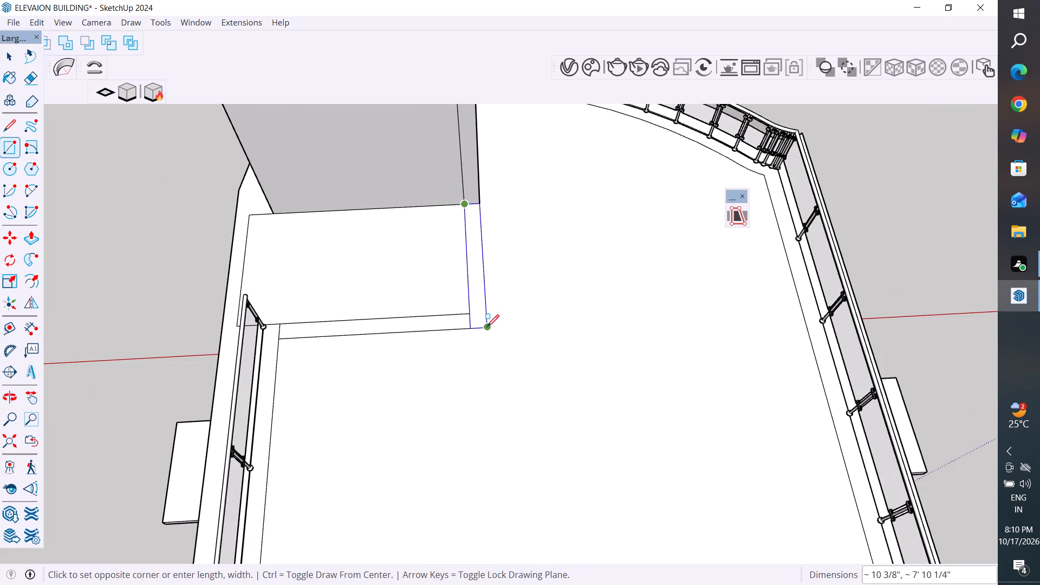
pyautogui.click(12, 54)
# Push/Pull the strip at the stairwell opening's inner end up 10', level with the top of the adjoining wall.
pyautogui.moveTo(112, 305); pyautogui.dragTo(157, 317, button='middle')
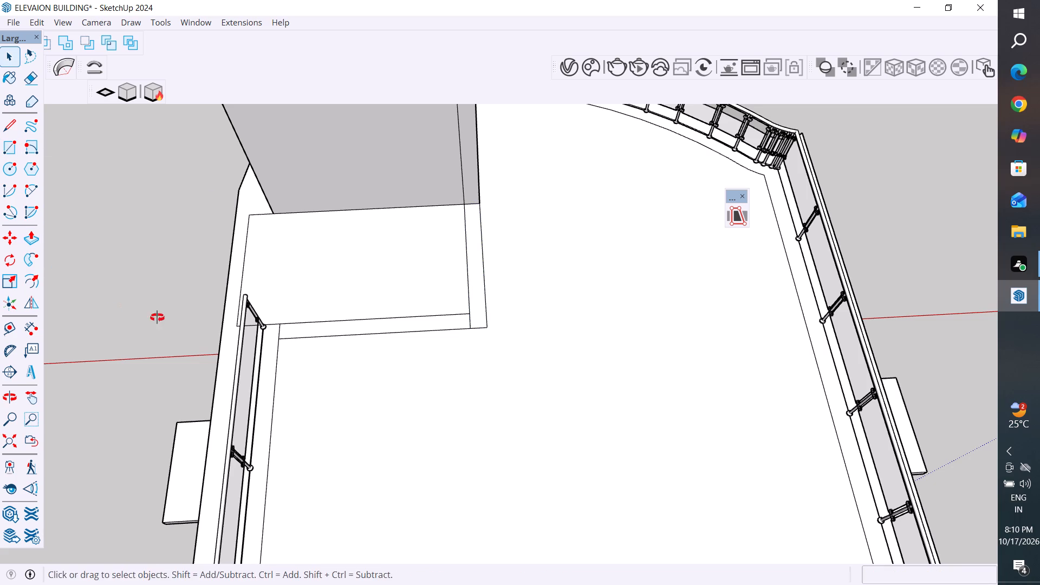
pyautogui.moveTo(157, 317); pyautogui.dragTo(560, 225, button='middle')
pyautogui.scroll(-7, 433, 373)
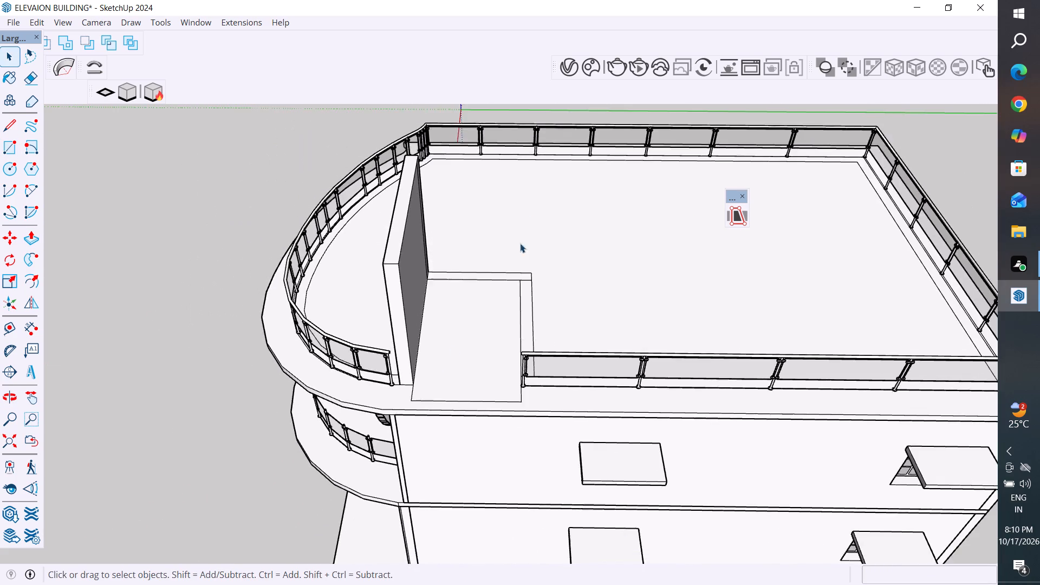
pyautogui.scroll(4, 505, 145)
pyautogui.scroll(1, 428, 484)
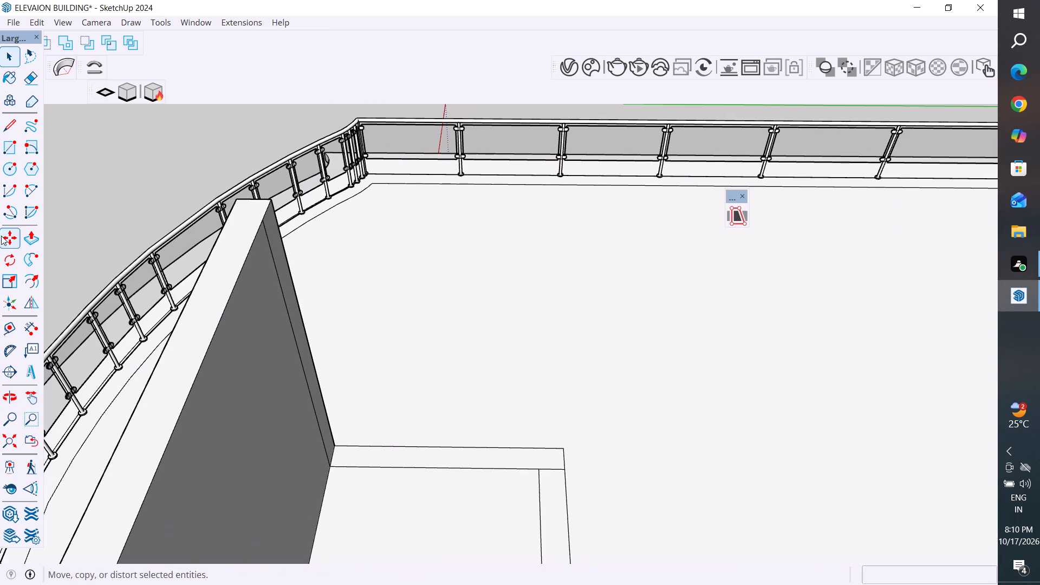
pyautogui.click(31, 237)
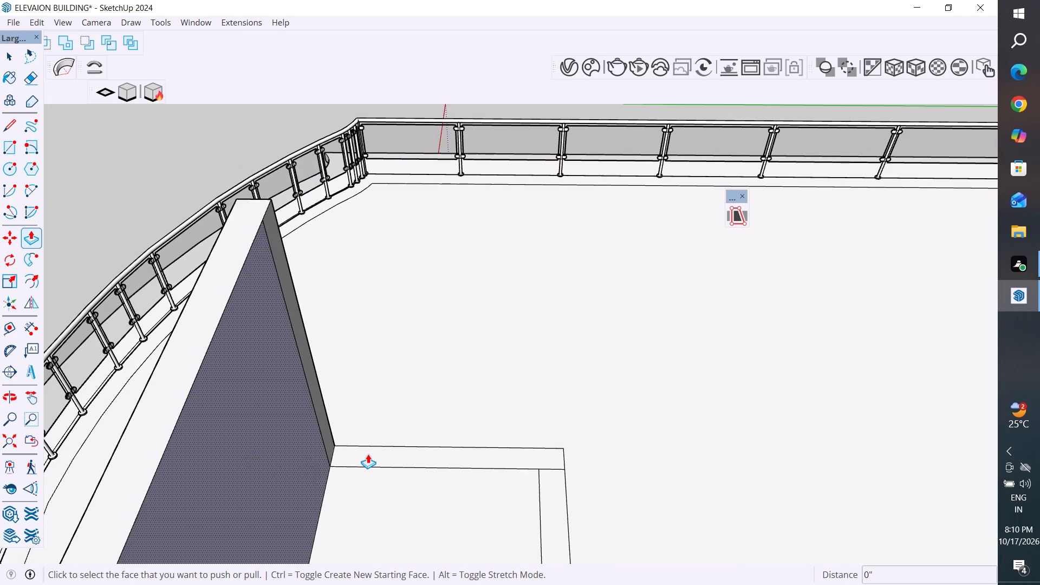
pyautogui.click(368, 454)
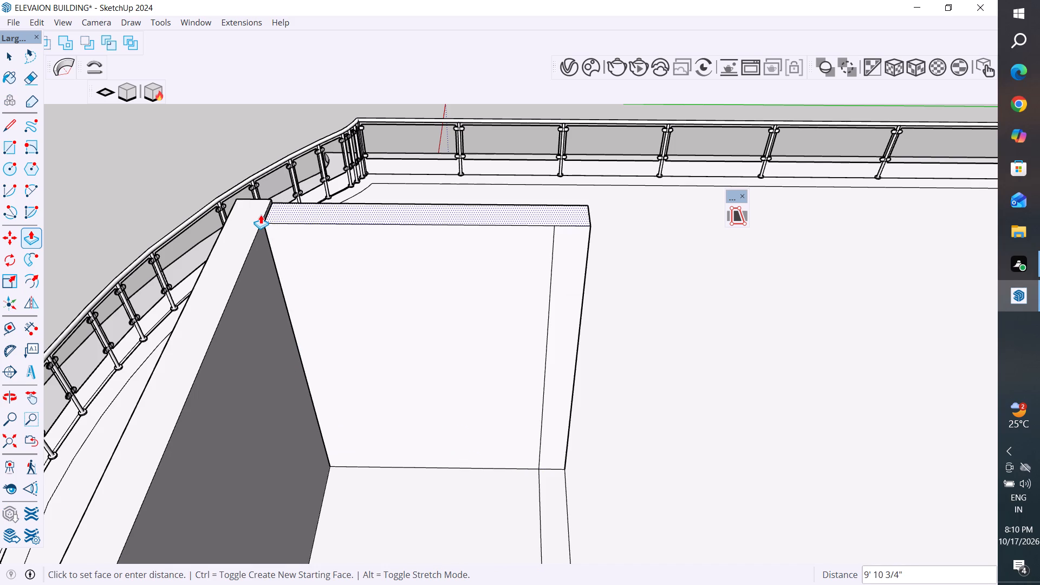
pyautogui.scroll(7, 261, 214)
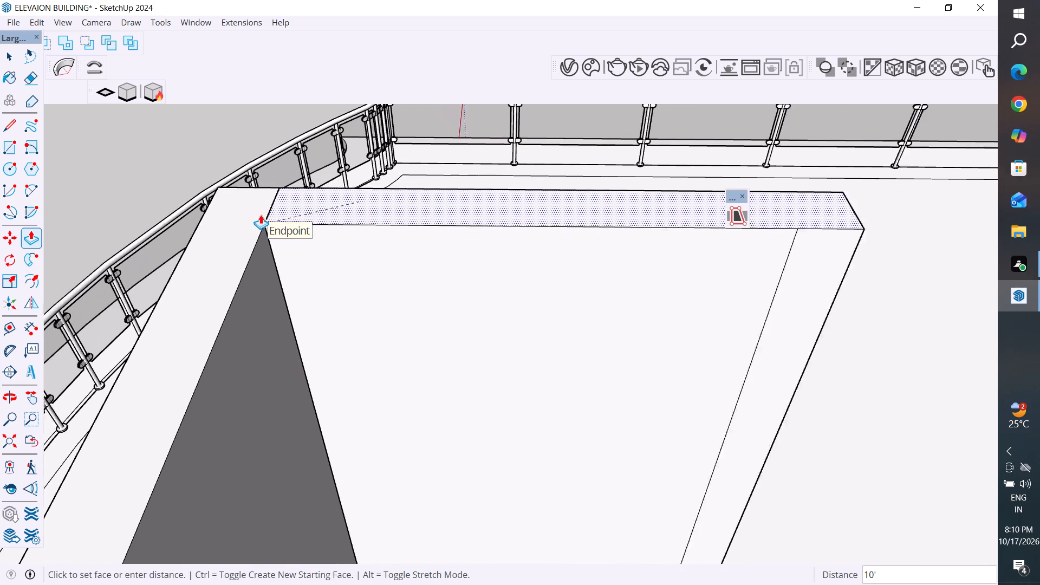
pyautogui.scroll(3, 261, 214)
pyautogui.click(260, 223)
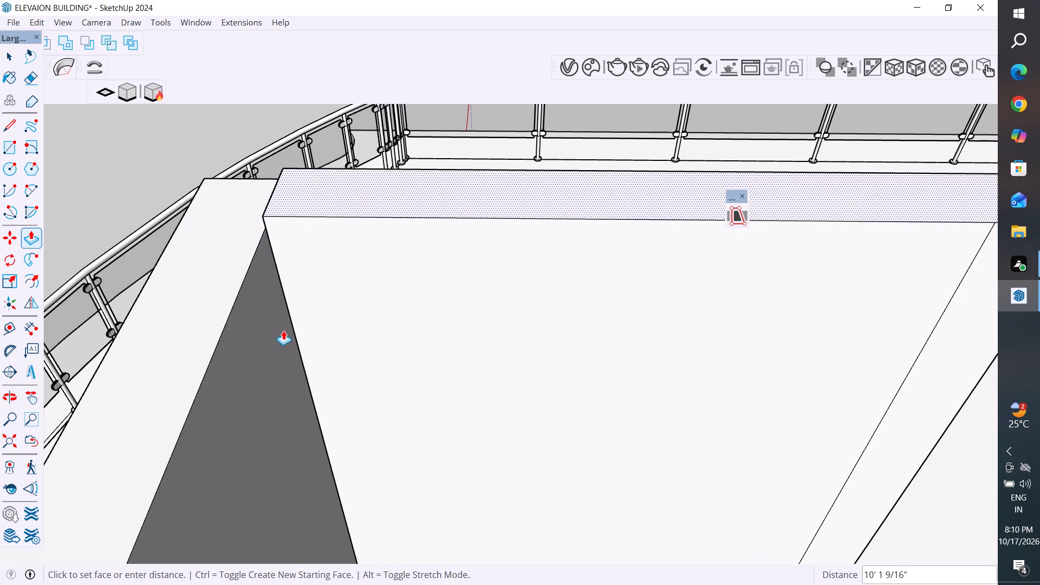
# Push/Pull the strip along the stairwell opening's side nearest the straight railing up 10' to match the other walls.
pyautogui.scroll(-10, 280, 311)
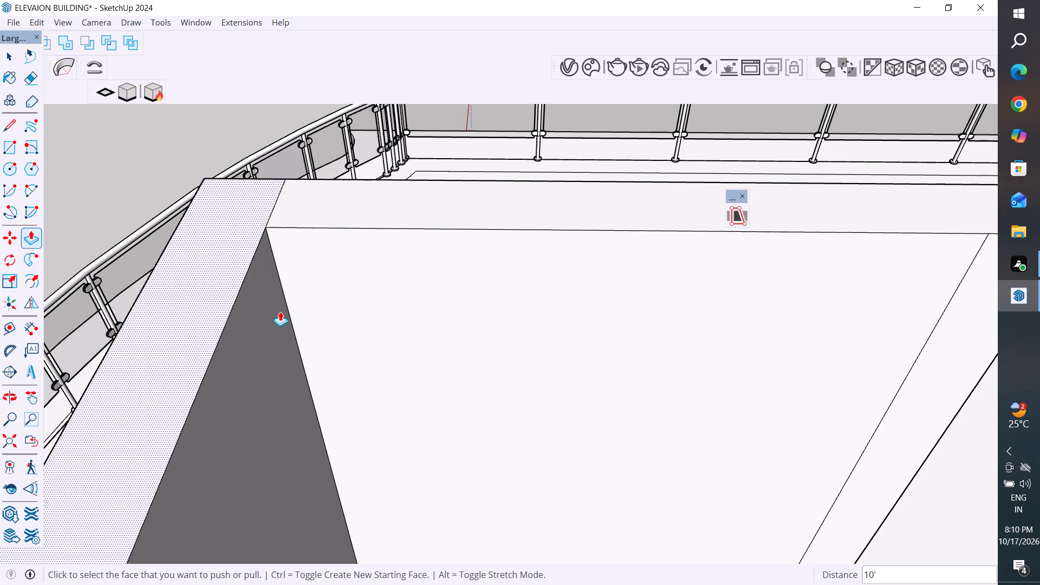
pyautogui.scroll(-8, 280, 311)
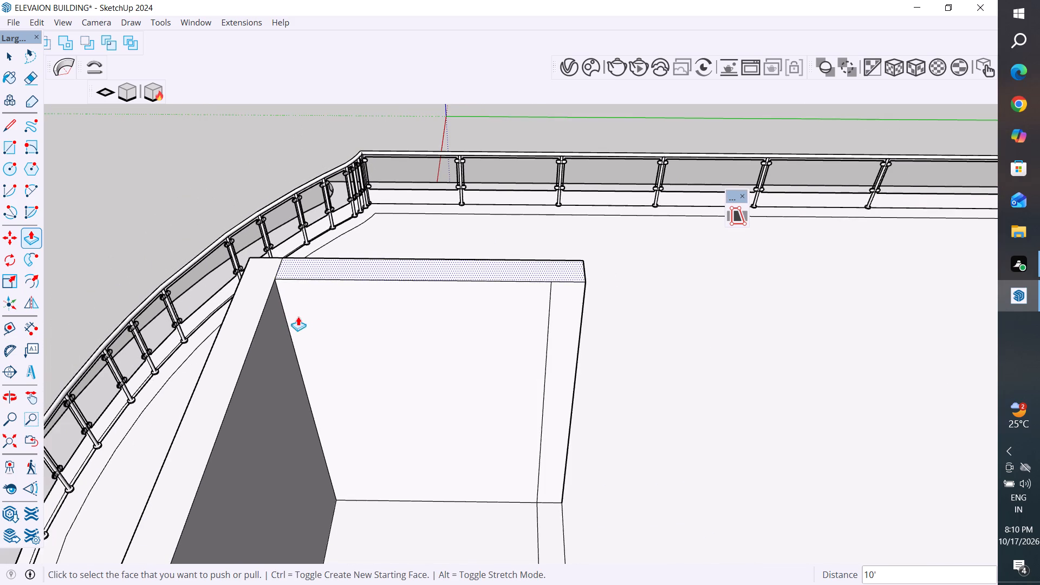
pyautogui.moveTo(323, 329); pyautogui.dragTo(456, 335, button='middle')
pyautogui.scroll(-7, 461, 332)
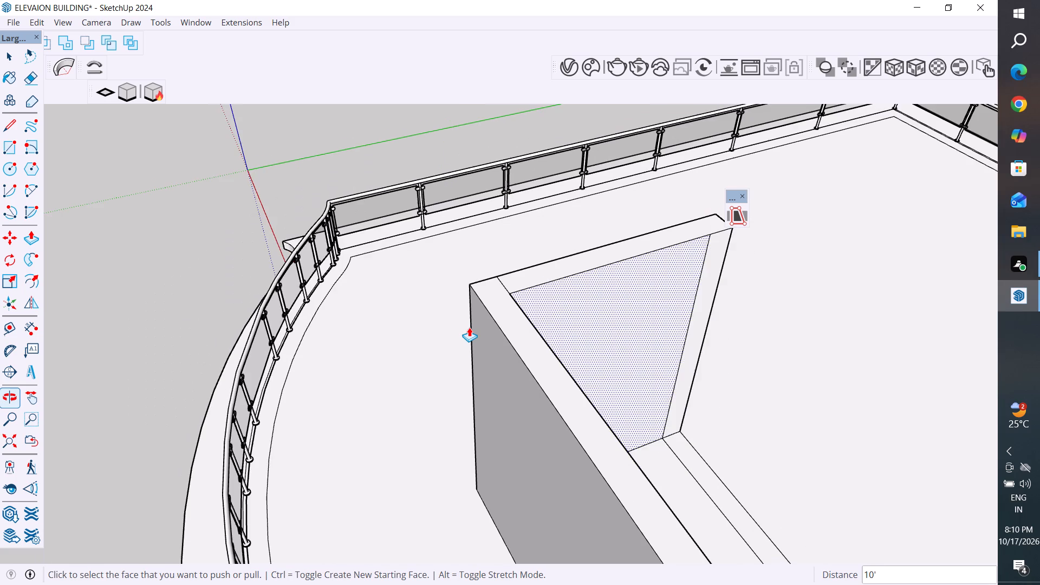
pyautogui.scroll(-8, 469, 327)
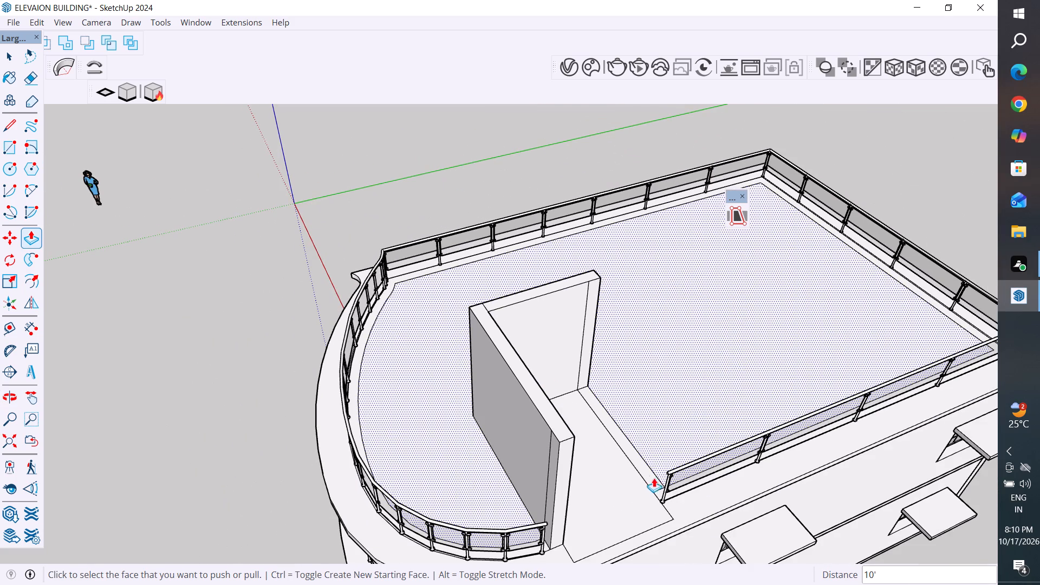
pyautogui.scroll(13, 659, 484)
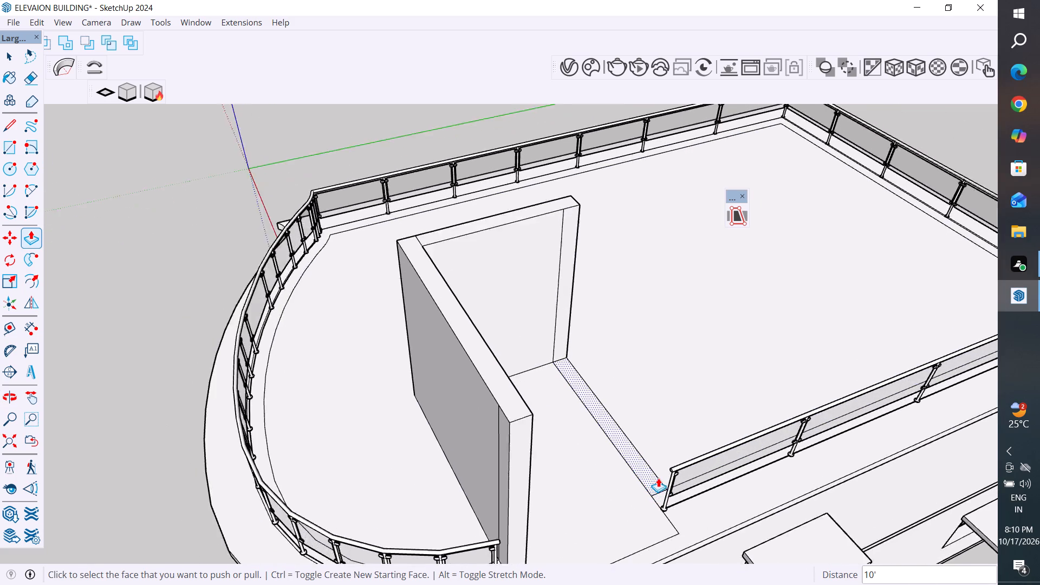
pyautogui.scroll(4, 658, 478)
pyautogui.scroll(-5, 658, 477)
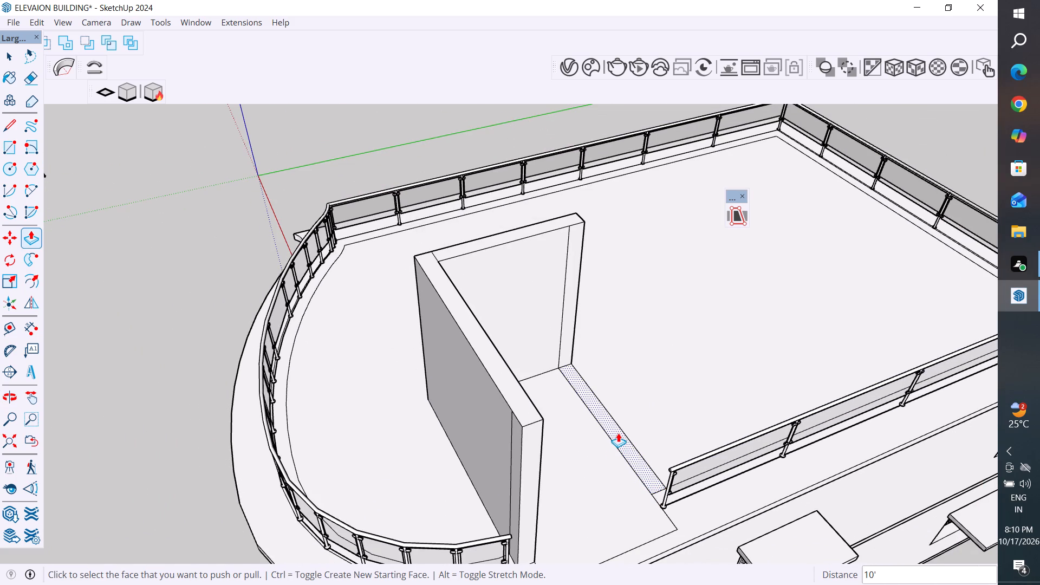
pyautogui.click(619, 430)
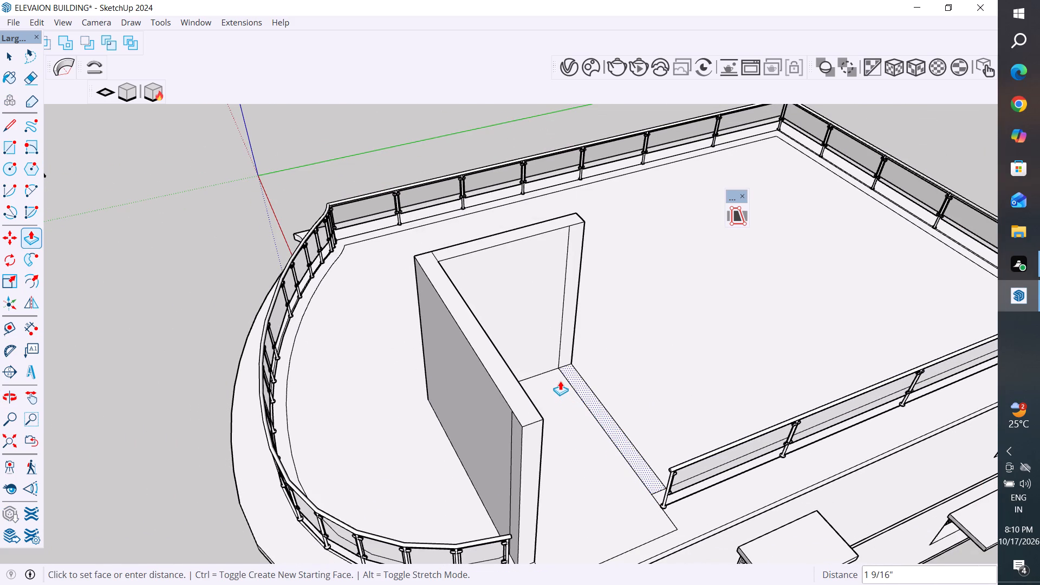
pyautogui.click(470, 310)
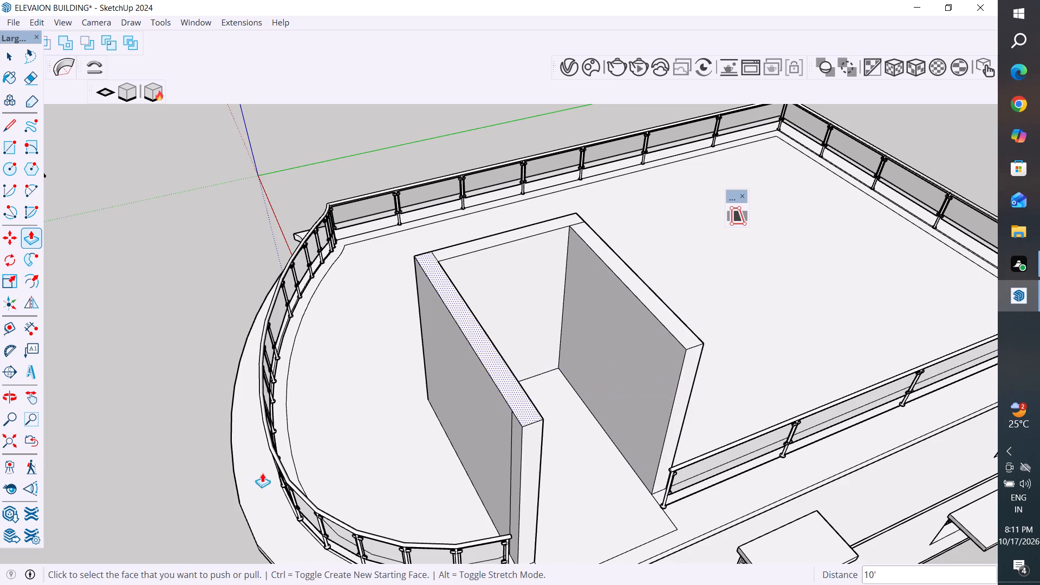
pyautogui.click(11, 55)
pyautogui.click(151, 227)
# Delete the roof face between the three raised walls to open the stairwell down to the stairs.
pyautogui.scroll(-5, 445, 246)
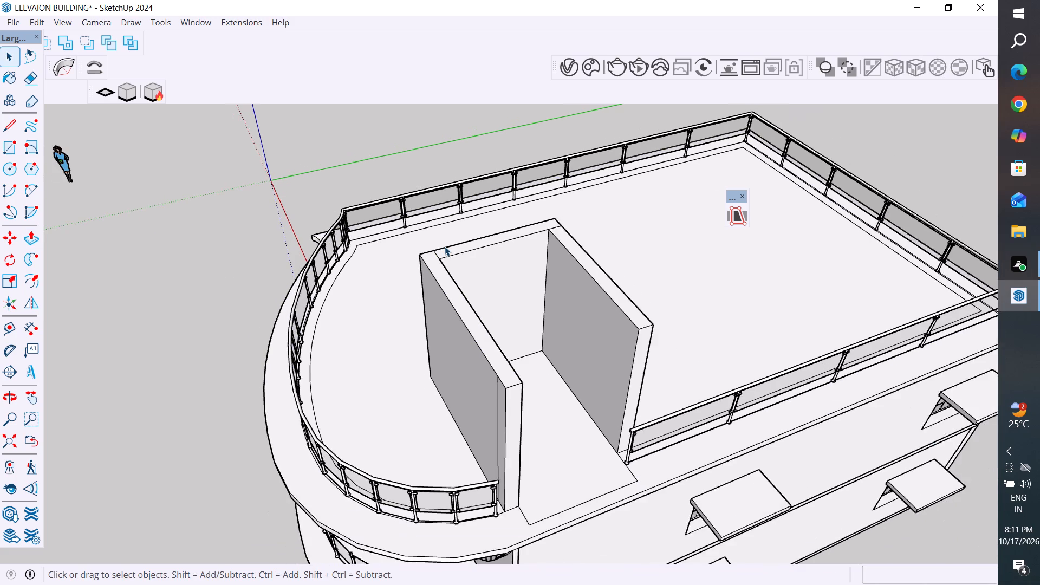
pyautogui.scroll(3, 662, 457)
pyautogui.click(545, 447)
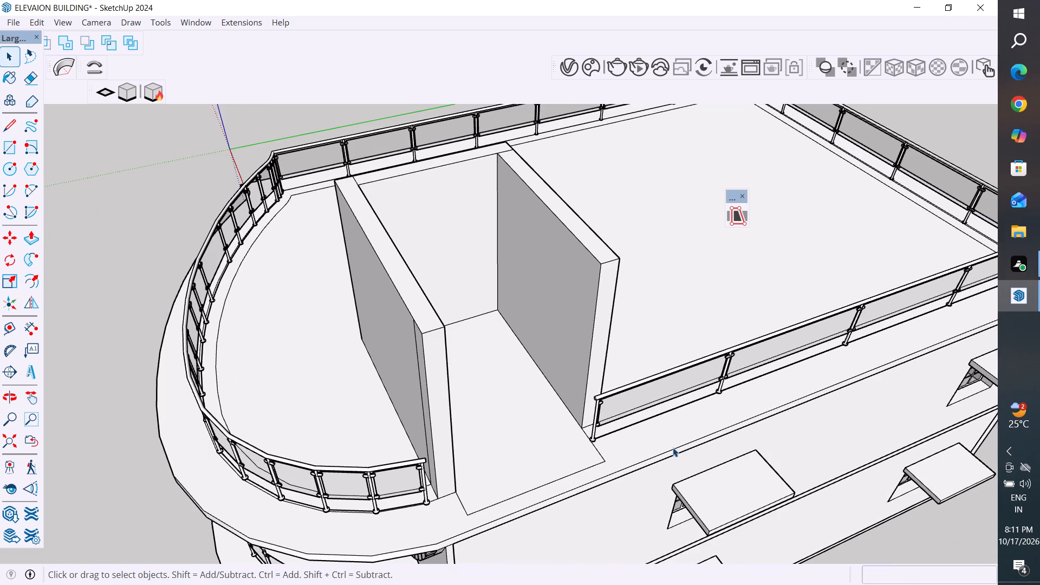
pyautogui.press('Delete')
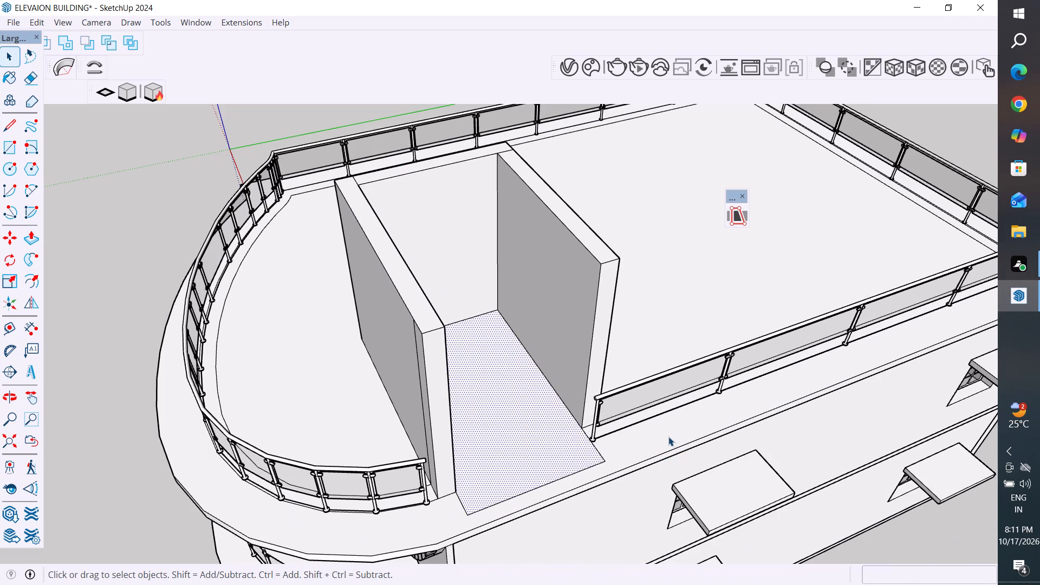
# Explode the rooftop railing group.
pyautogui.click(652, 379)
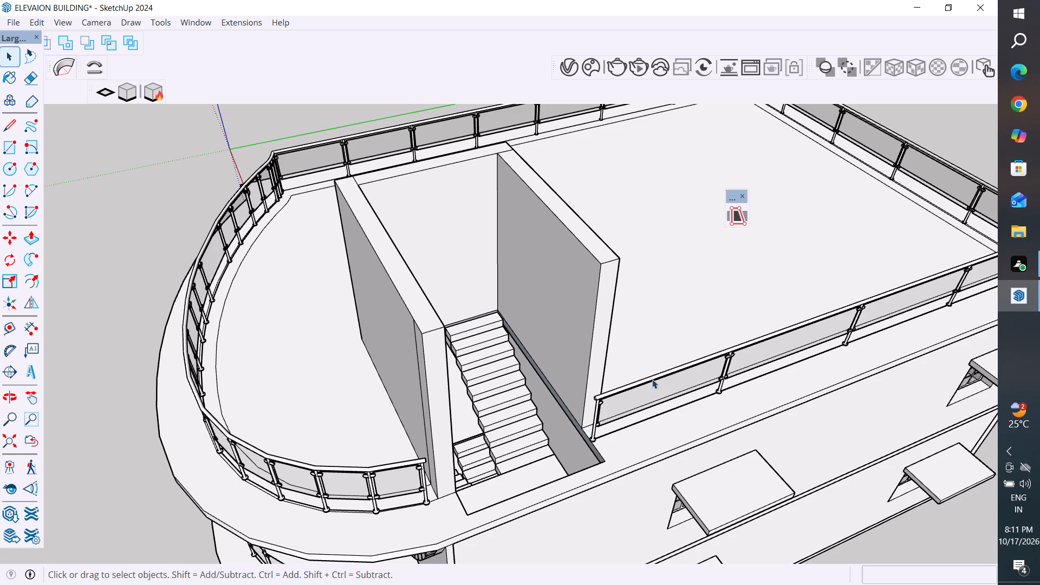
pyautogui.rightClick(652, 379)
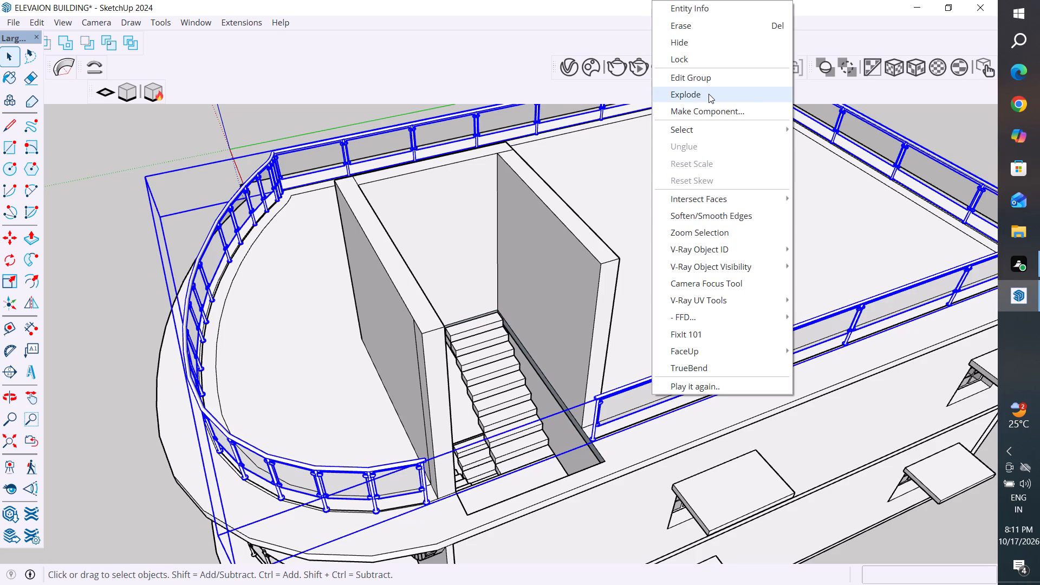
pyautogui.click(708, 94)
pyautogui.scroll(-5, 487, 398)
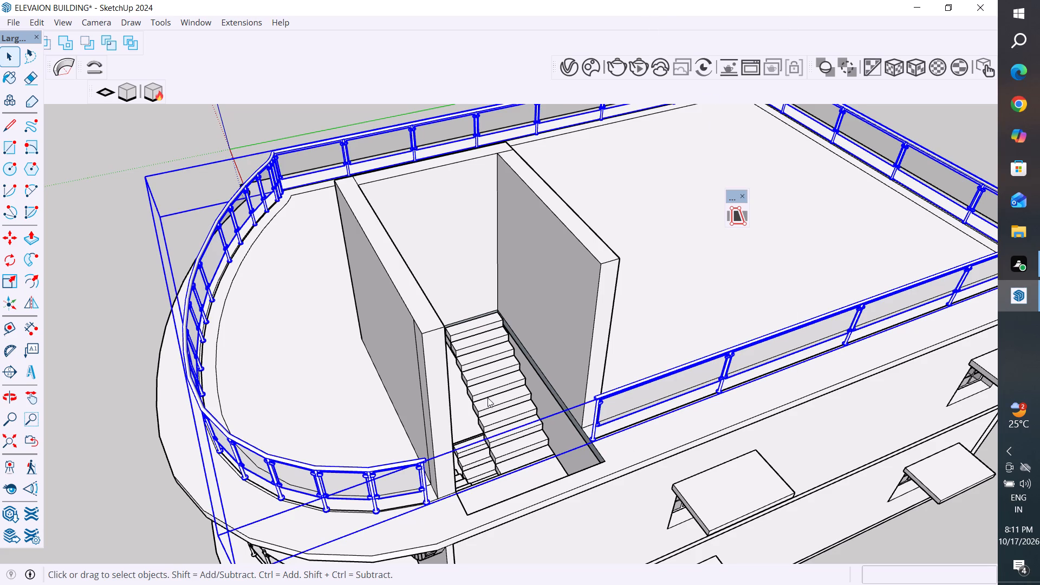
pyautogui.scroll(-5, 487, 398)
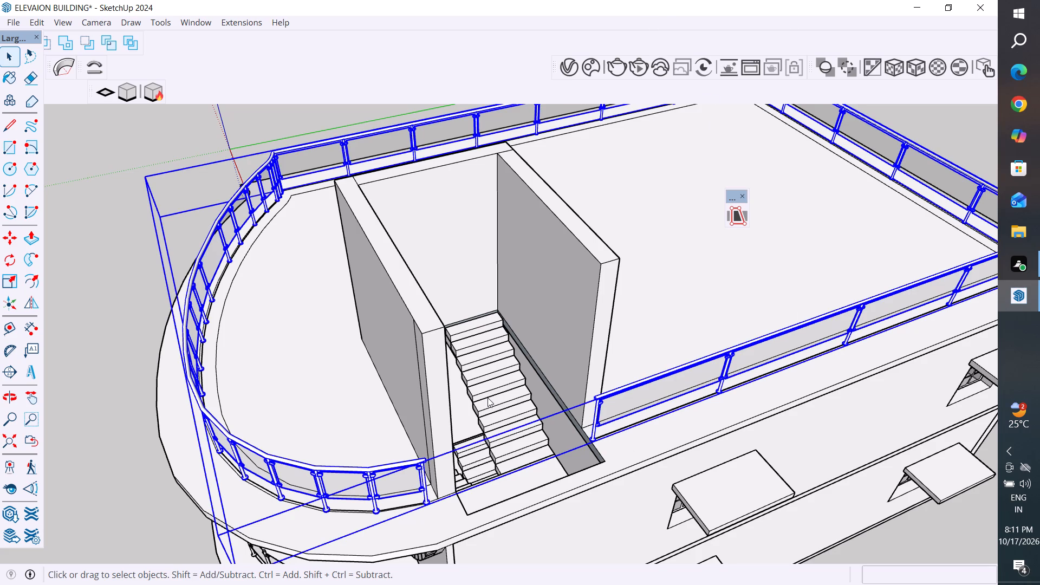
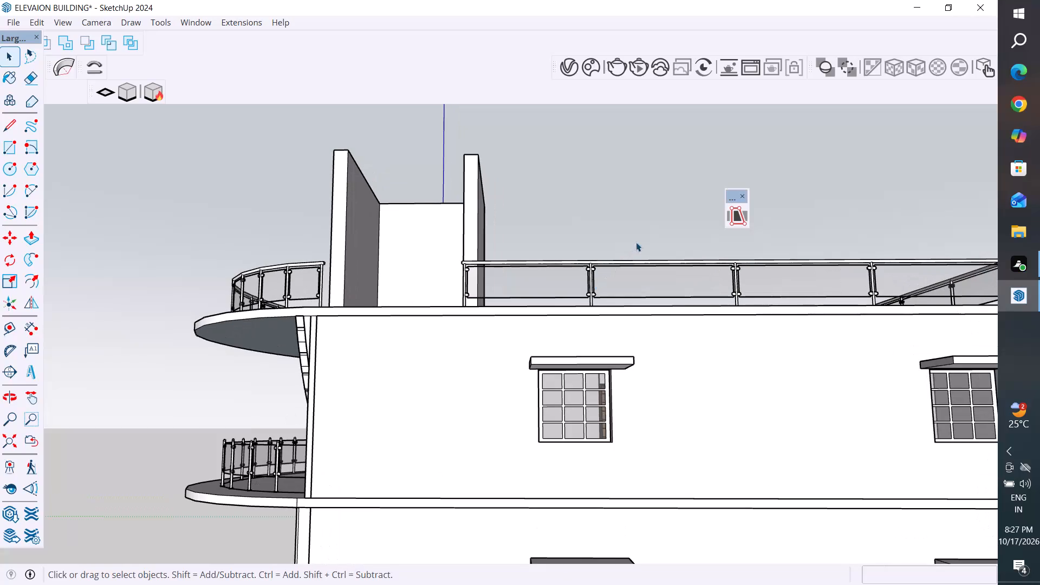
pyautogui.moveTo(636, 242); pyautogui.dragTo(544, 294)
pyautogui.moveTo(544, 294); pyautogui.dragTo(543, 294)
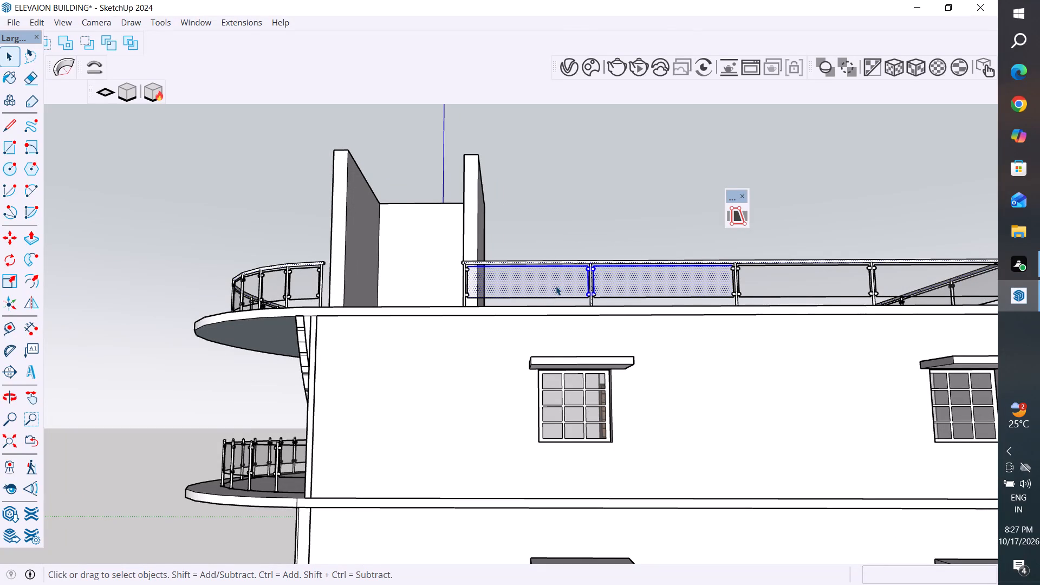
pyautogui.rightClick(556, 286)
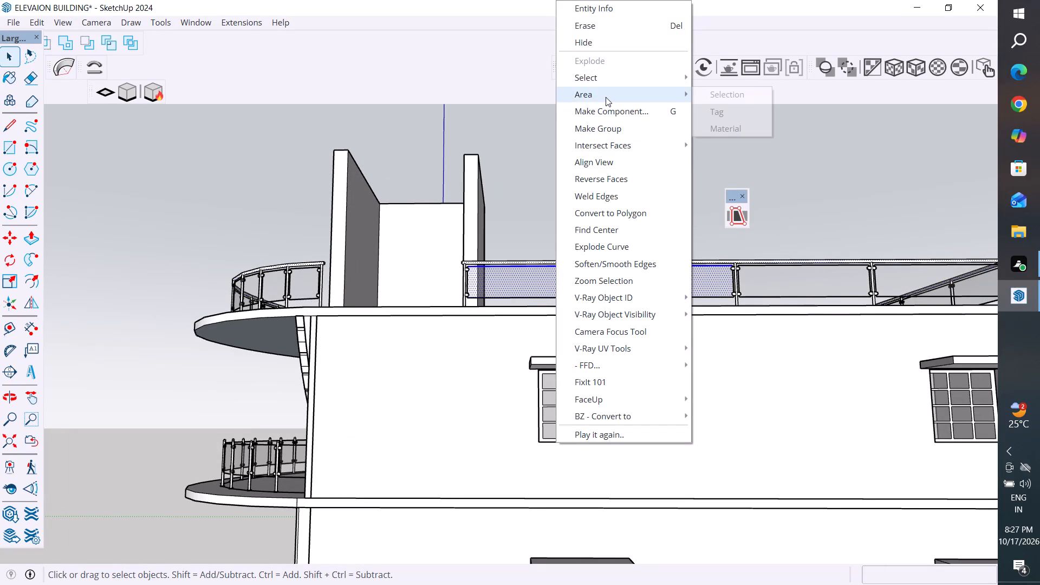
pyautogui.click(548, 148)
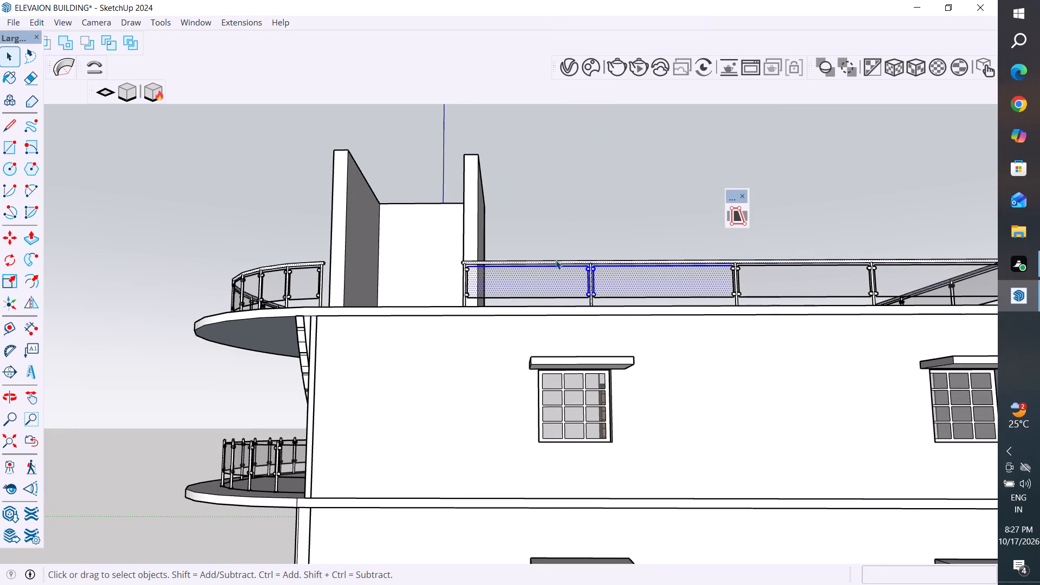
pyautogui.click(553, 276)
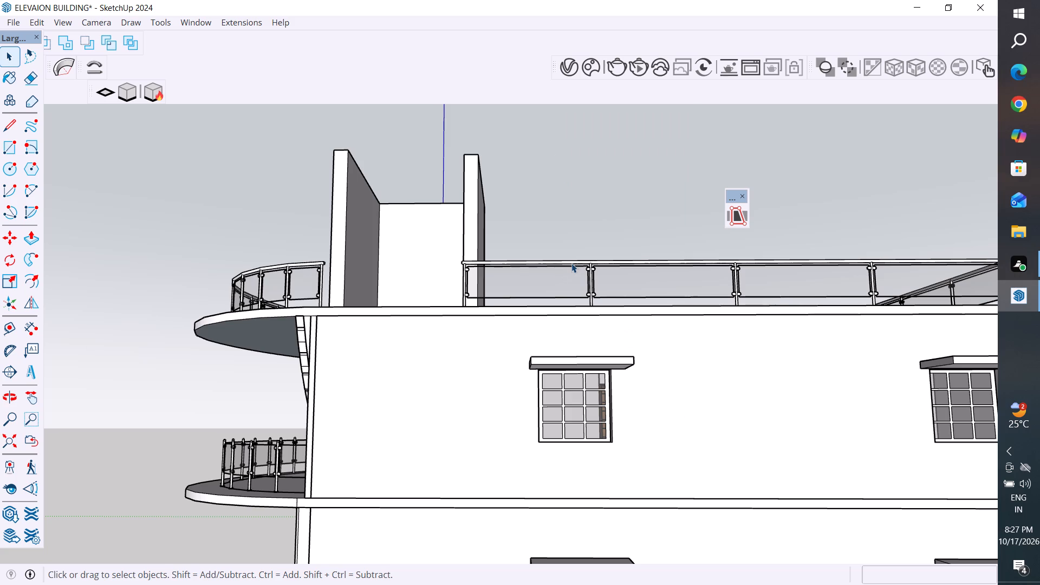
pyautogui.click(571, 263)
# Examine the roof stair opening, its surrounding walls and the nearby railing ends from several angles.
pyautogui.scroll(1, 571, 263)
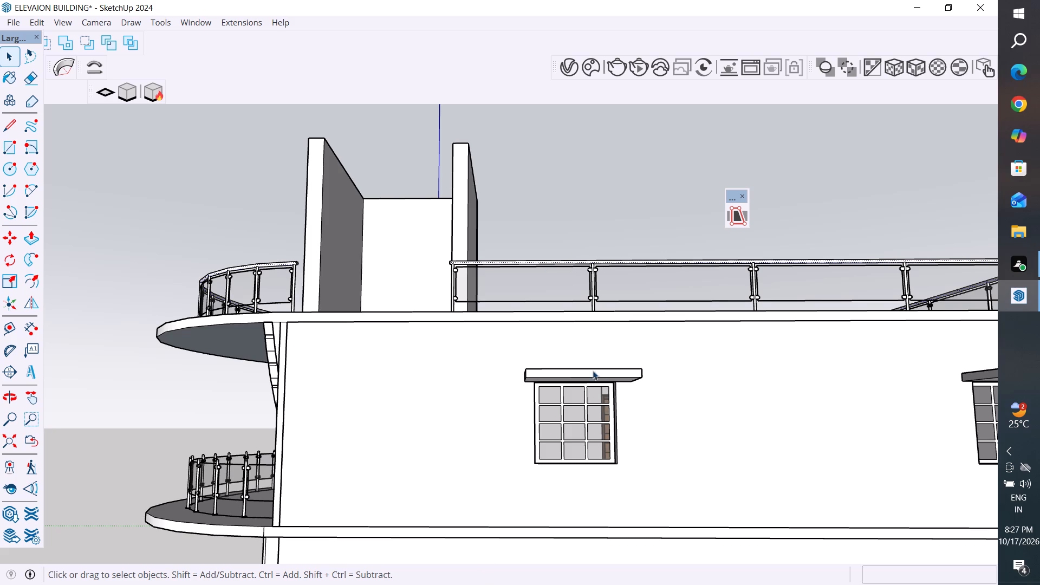
pyautogui.scroll(3, 492, 329)
pyautogui.moveTo(487, 329); pyautogui.dragTo(637, 357, button='middle')
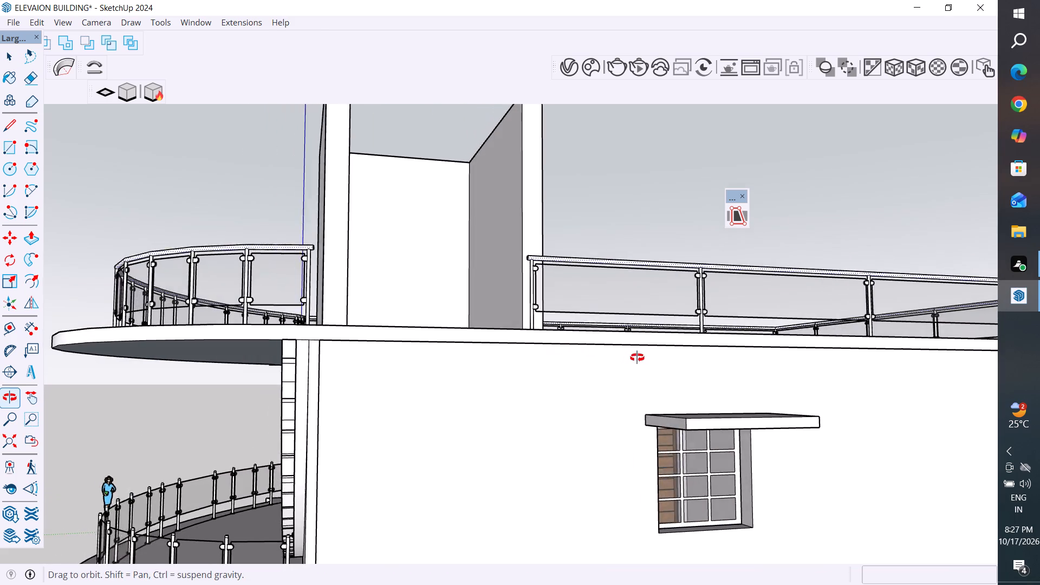
pyautogui.moveTo(637, 357); pyautogui.dragTo(694, 369, button='middle')
pyautogui.scroll(4, 673, 301)
pyautogui.moveTo(681, 321); pyautogui.dragTo(725, 335, button='middle')
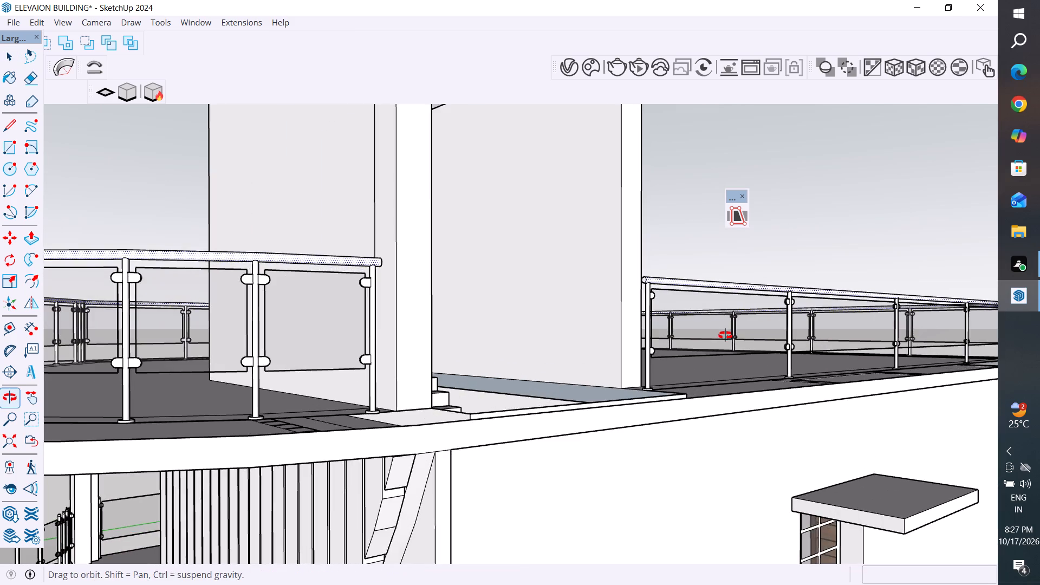
pyautogui.moveTo(725, 335); pyautogui.dragTo(726, 335, button='middle')
pyautogui.scroll(3, 690, 353)
pyautogui.click(695, 349)
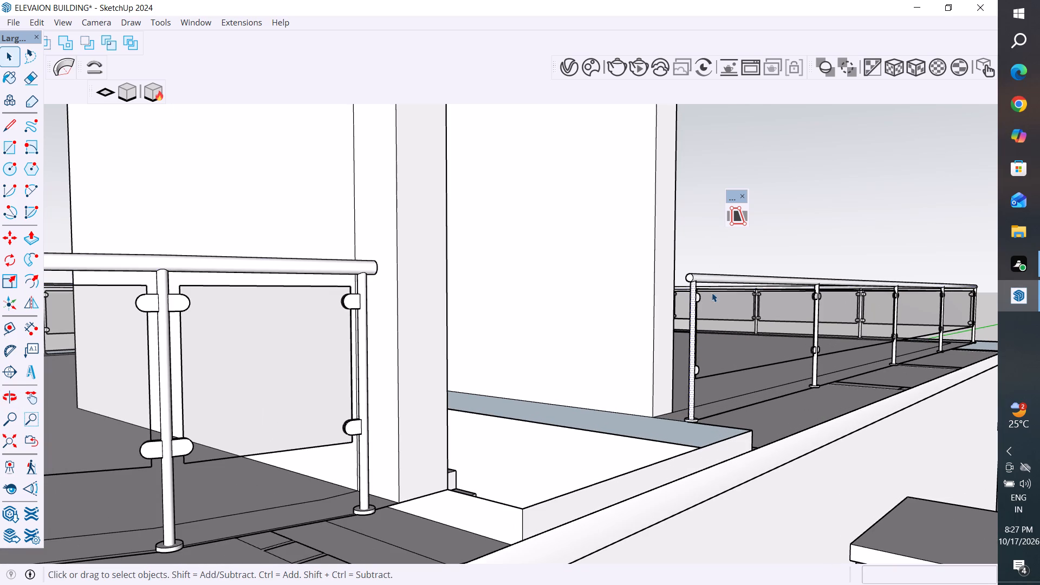
pyautogui.scroll(2, 712, 292)
pyautogui.scroll(-4, 620, 356)
pyautogui.scroll(4, 727, 444)
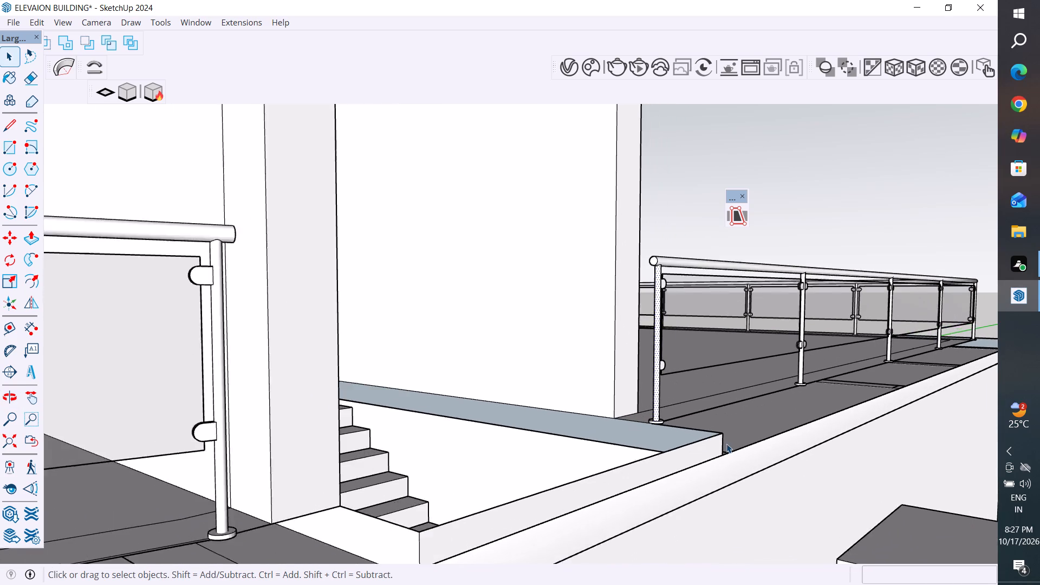
pyautogui.moveTo(700, 448); pyautogui.dragTo(534, 416, button='middle')
pyautogui.moveTo(508, 441); pyautogui.dragTo(490, 564, button='middle')
pyautogui.scroll(-4, 490, 513)
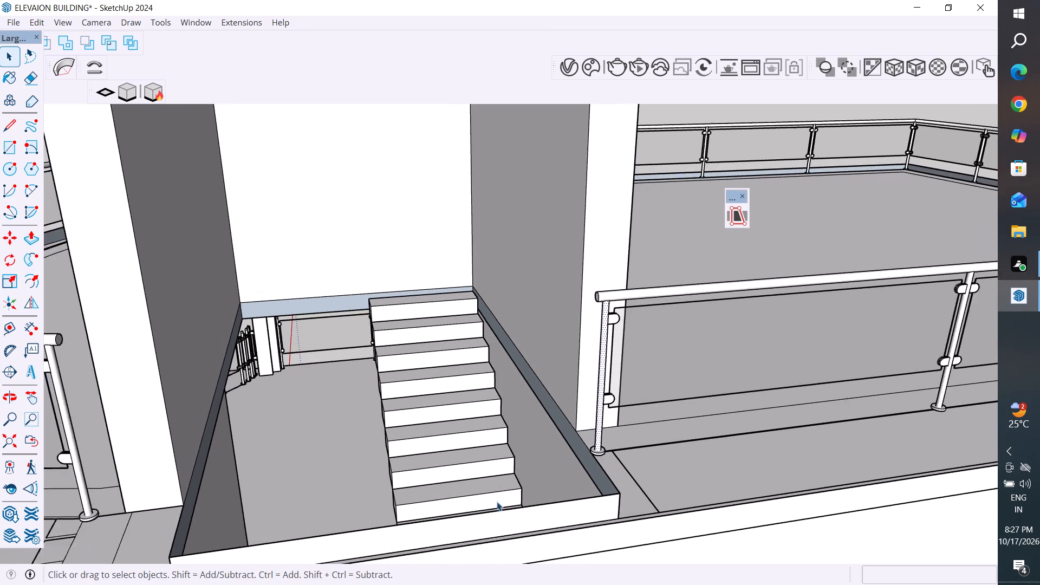
pyautogui.scroll(-6, 550, 425)
pyautogui.moveTo(450, 484); pyautogui.dragTo(496, 470, button='middle')
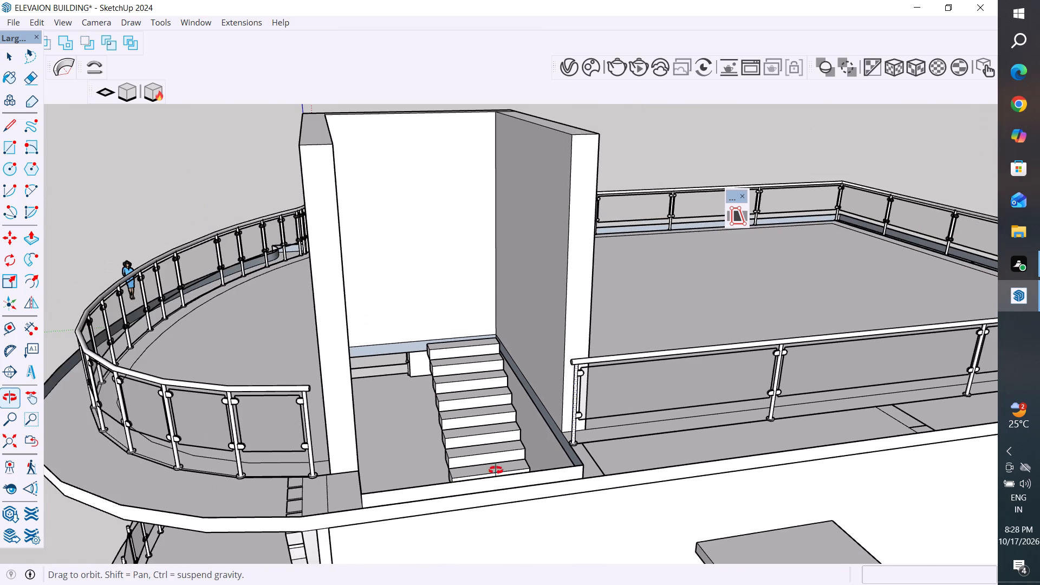
pyautogui.moveTo(496, 470); pyautogui.dragTo(675, 438, button='middle')
pyautogui.scroll(2, 618, 454)
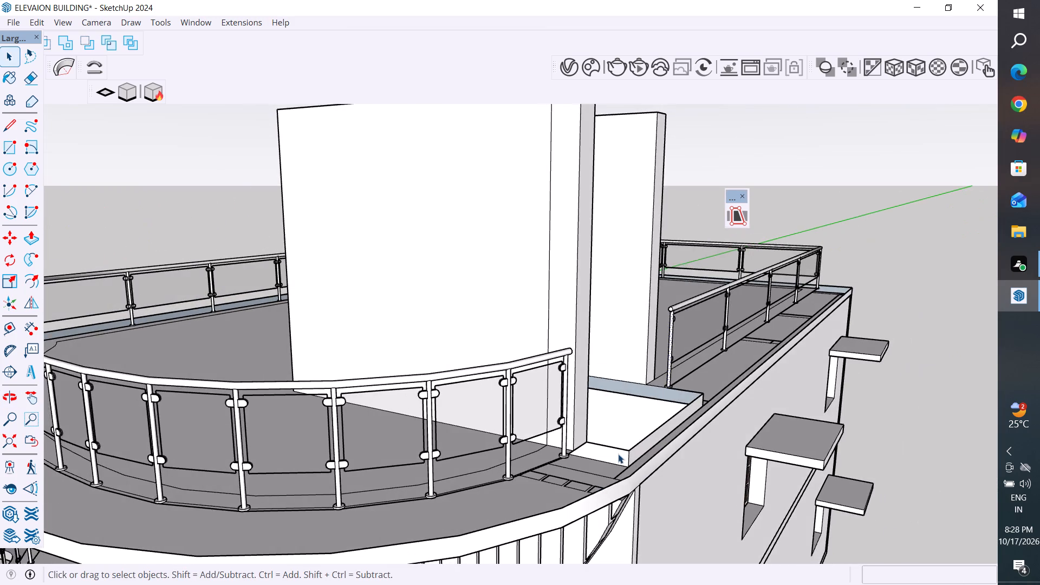
pyautogui.scroll(6, 618, 454)
pyautogui.moveTo(580, 466); pyautogui.dragTo(580, 465, button='middle')
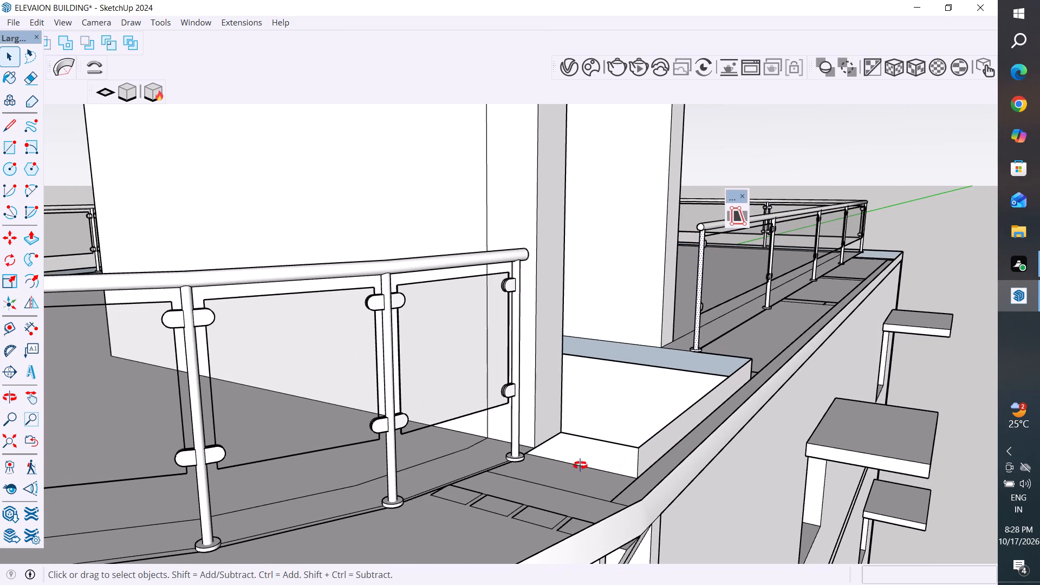
pyautogui.moveTo(580, 465); pyautogui.dragTo(791, 433, button='middle')
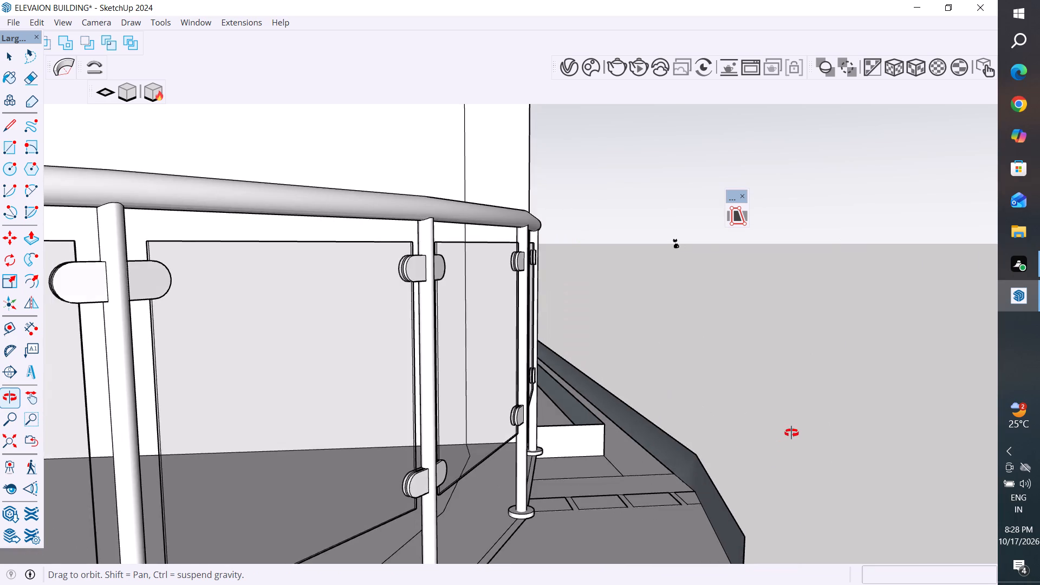
pyautogui.moveTo(791, 433); pyautogui.dragTo(742, 412, button='middle')
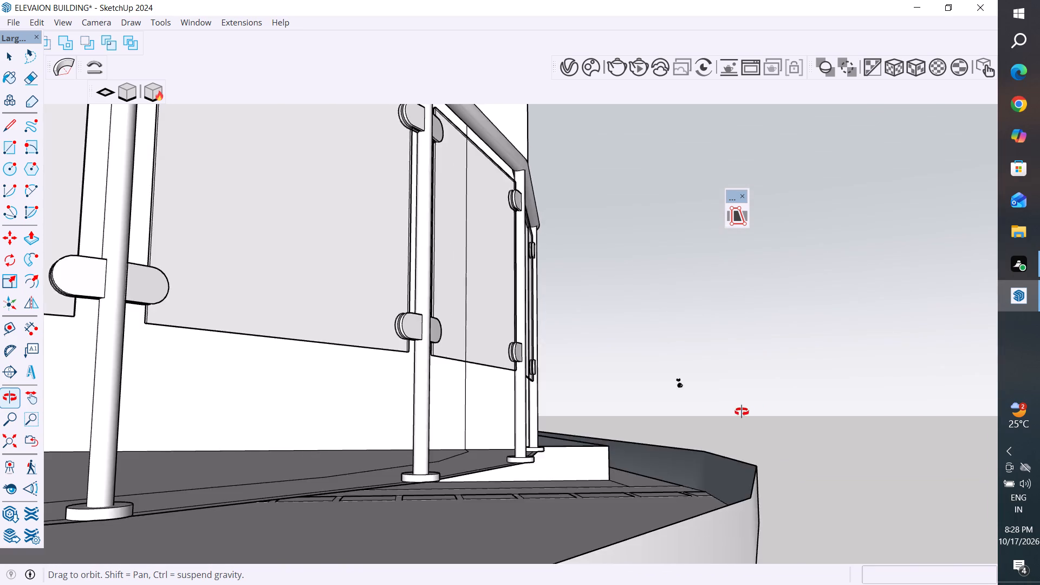
pyautogui.moveTo(742, 412); pyautogui.dragTo(466, 508, button='middle')
pyautogui.scroll(-6, 459, 458)
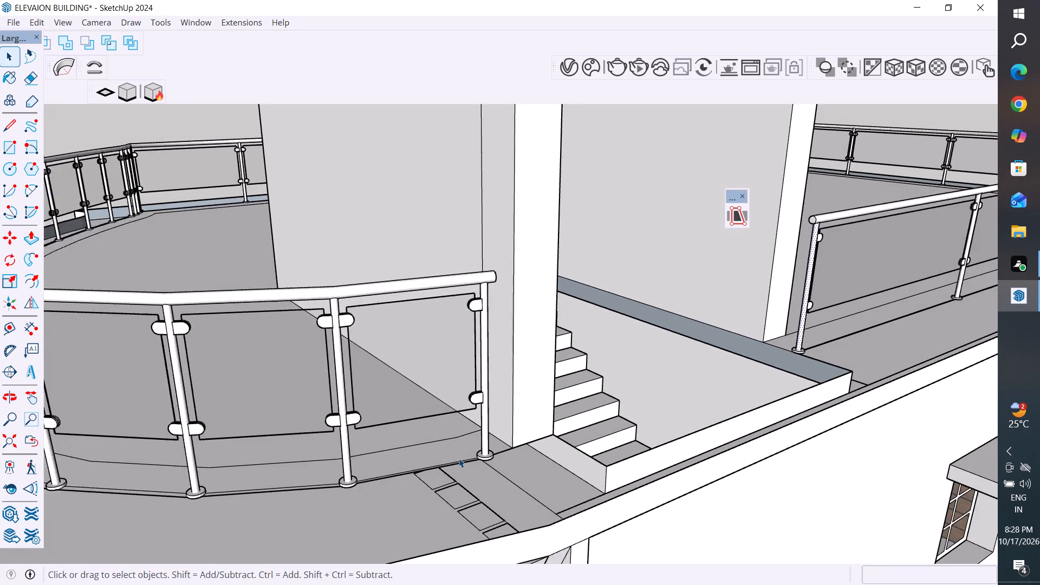
pyautogui.scroll(-5, 459, 458)
# Undo the recent edits that created the roof stair opening and the back and second side walls of its enclosure.
pyautogui.hotkey('ctrl', 'z')
pyautogui.hotkey('ctrl', 'z')
pyautogui.hotkey('ctrl', 'z')
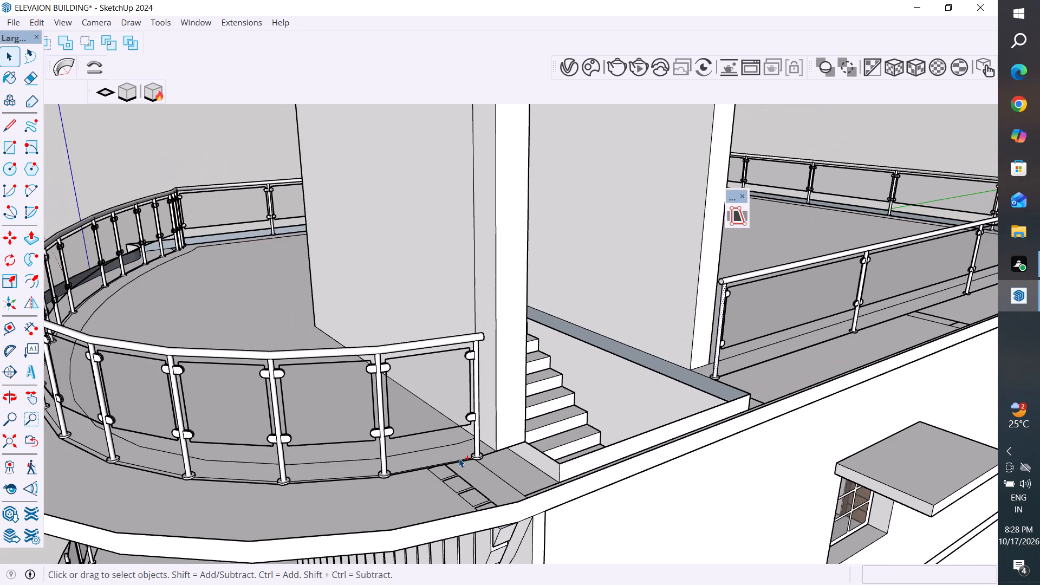
pyautogui.hotkey('ctrl', 'z')
pyautogui.hotkey('ctrl', 'z')
# Draw a rectangle about 7' 10 1/4" by 10 3/8" over the floor strip running from the standing wall's inner end to the outline's corner.
pyautogui.scroll(-4, 595, 421)
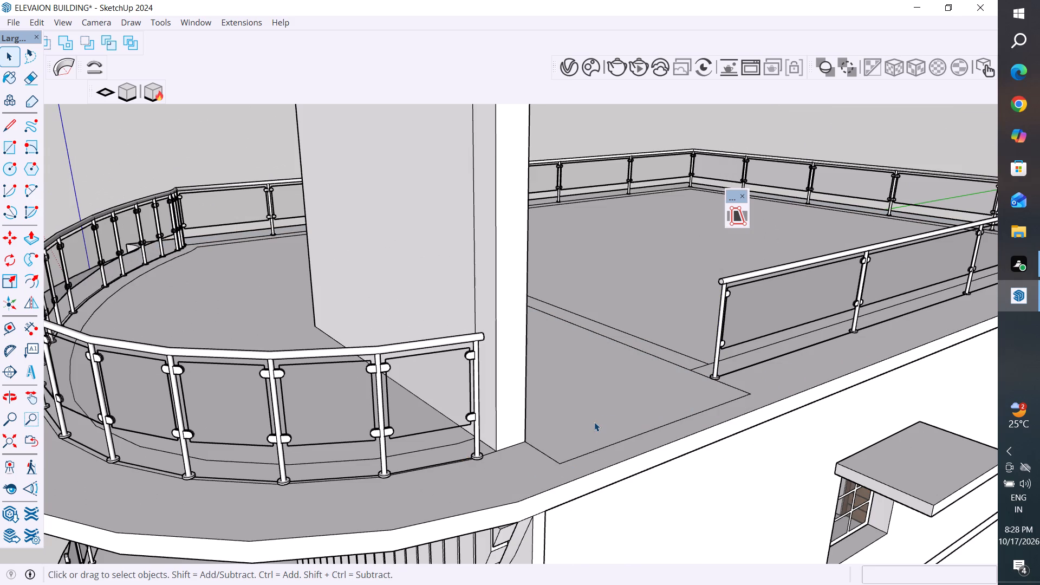
pyautogui.moveTo(695, 432); pyautogui.dragTo(489, 583, button='middle')
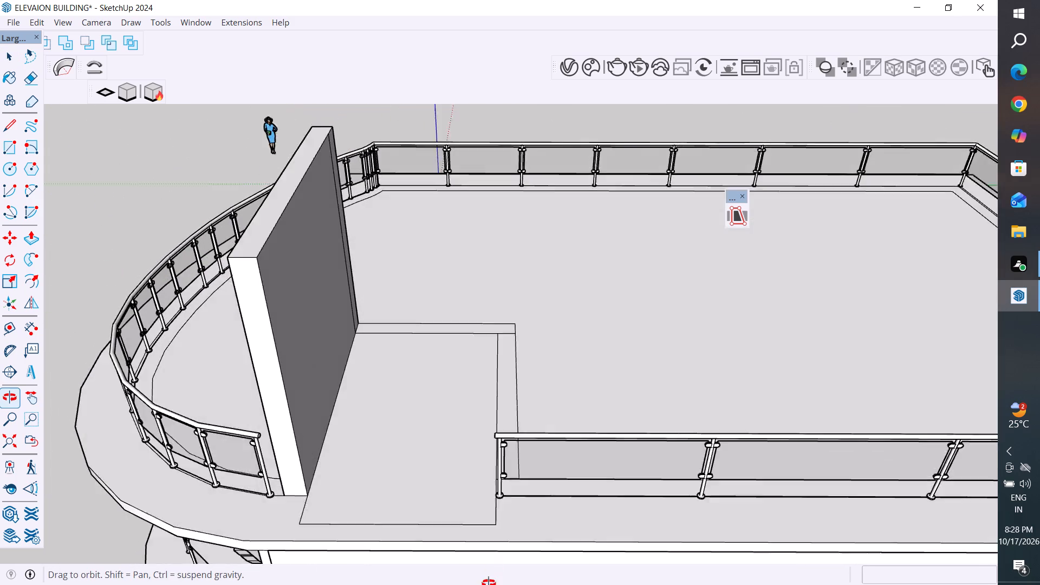
pyautogui.moveTo(489, 583); pyautogui.dragTo(480, 584, button='middle')
pyautogui.moveTo(721, 363); pyautogui.dragTo(488, 493, button='middle')
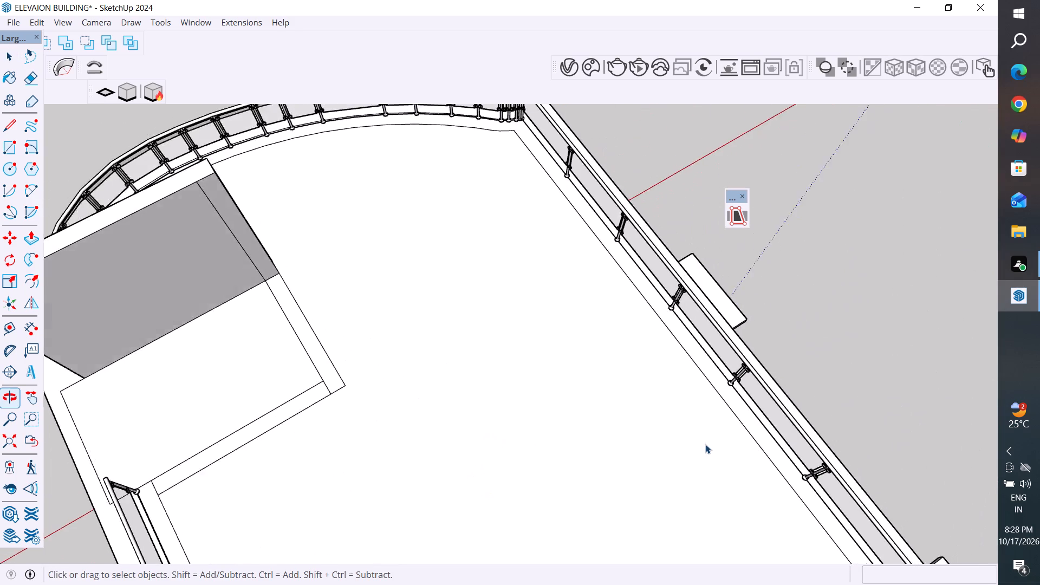
pyautogui.scroll(-5, 705, 444)
pyautogui.moveTo(537, 493); pyautogui.dragTo(409, 390, button='middle')
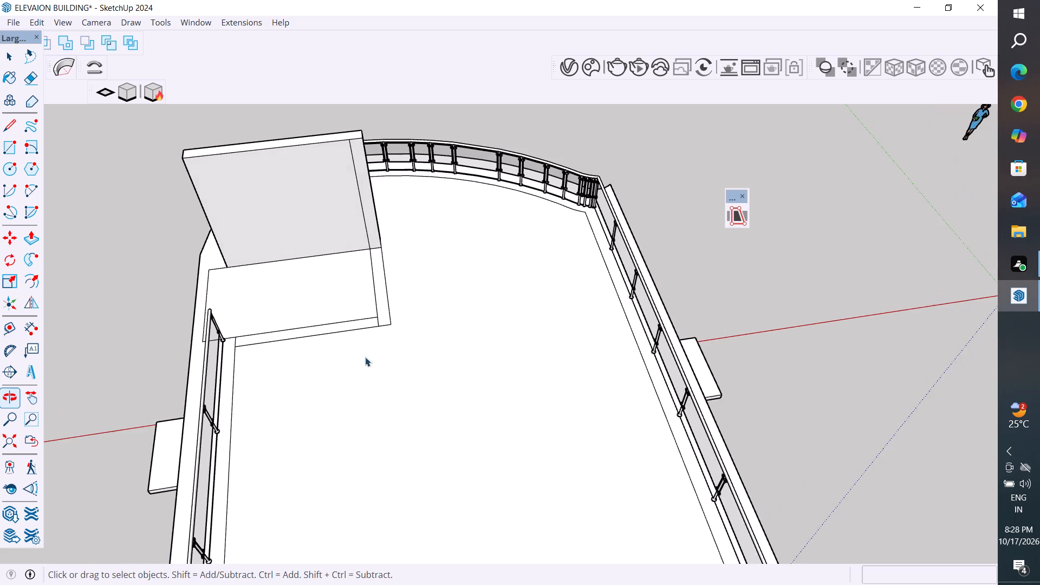
pyautogui.scroll(4, 341, 276)
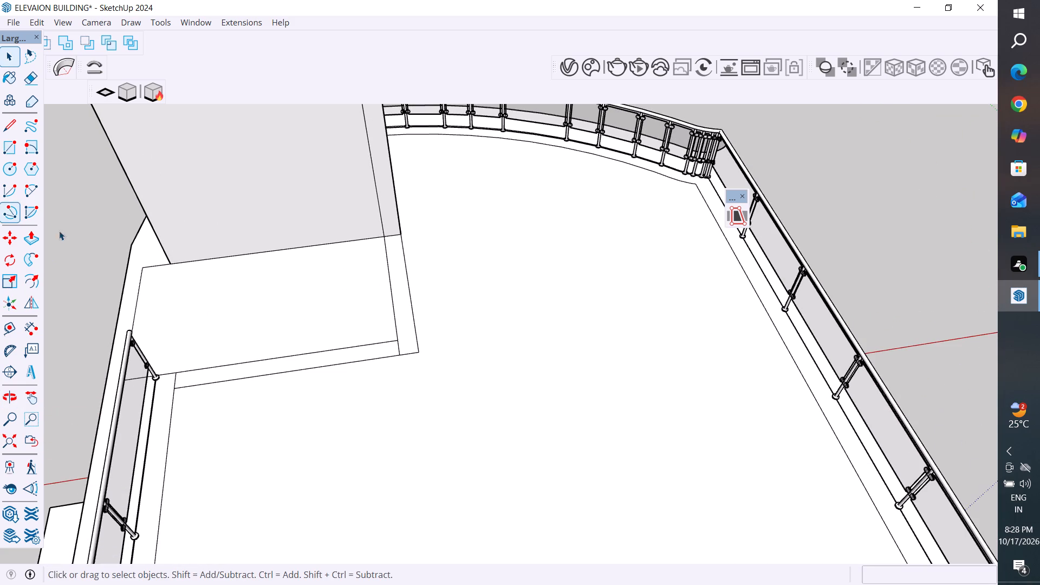
pyautogui.click(12, 152)
pyautogui.click(386, 236)
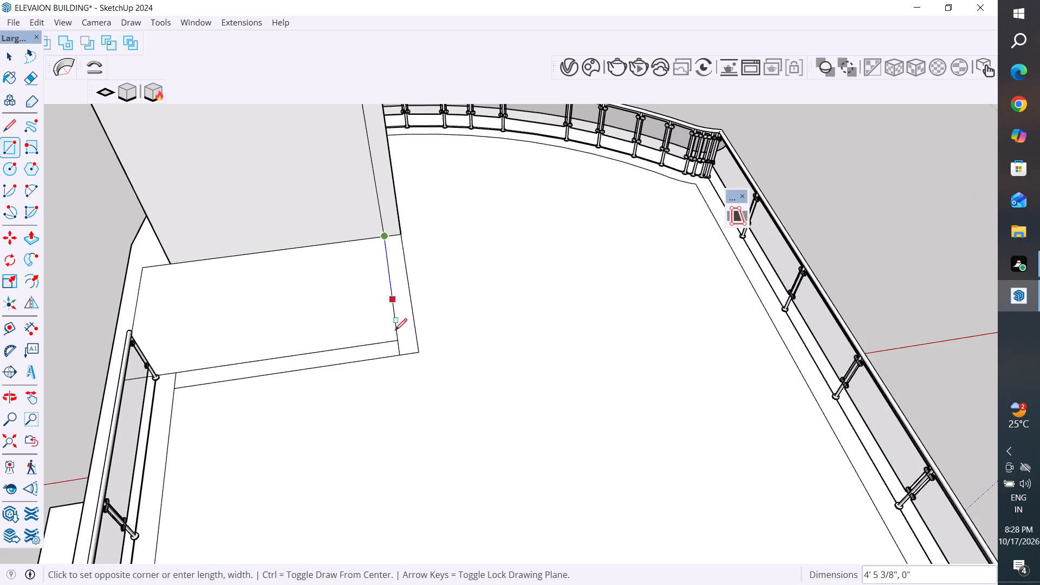
pyautogui.click(421, 352)
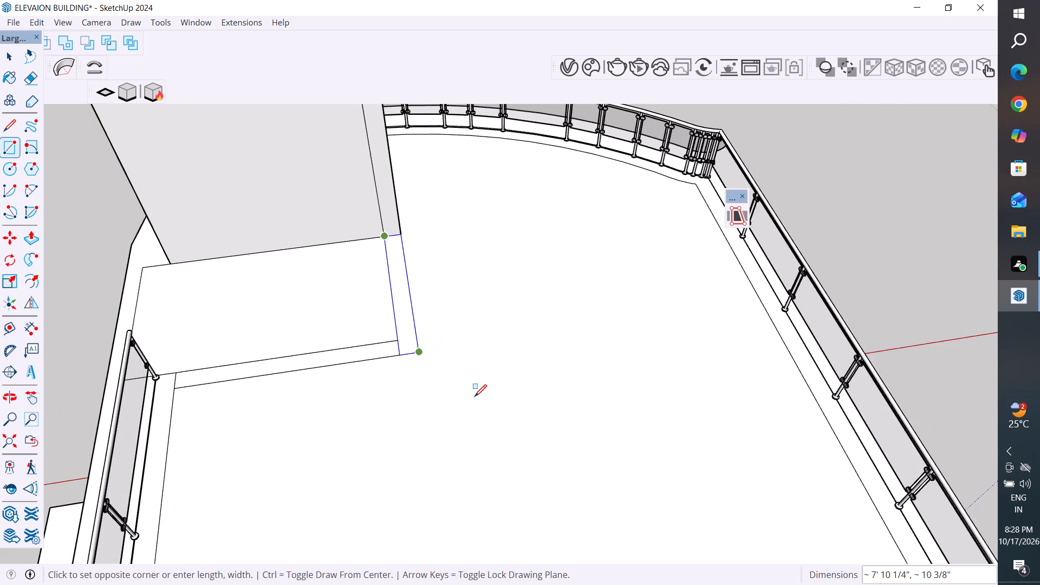
pyautogui.scroll(-6, 474, 396)
pyautogui.click(9, 49)
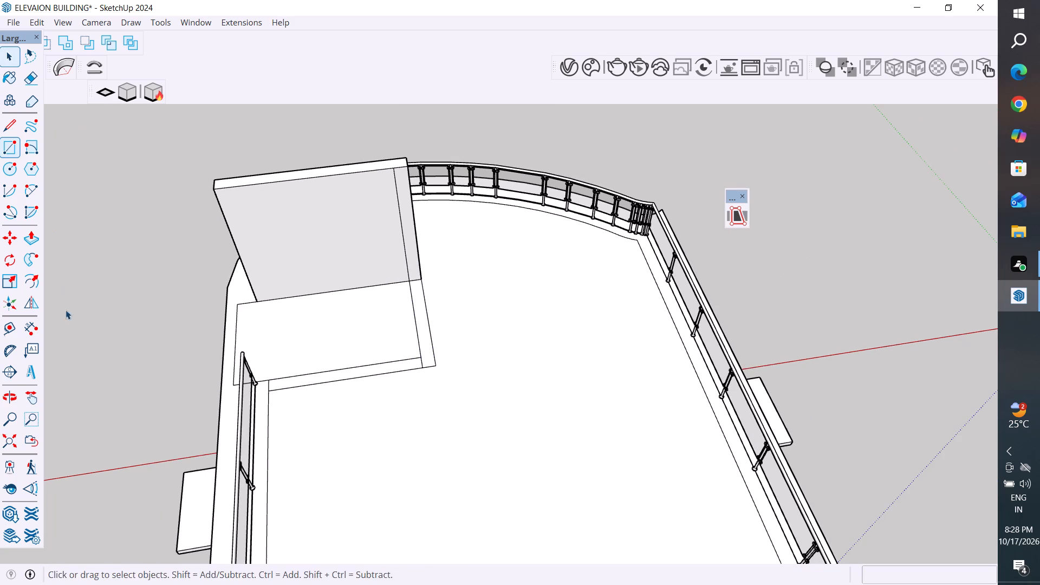
# Push/Pull the newly drawn floor strip up 10' to the standing wall's top to rebuild the enclosure's back wall.
pyautogui.moveTo(87, 330); pyautogui.dragTo(200, 241, button='middle')
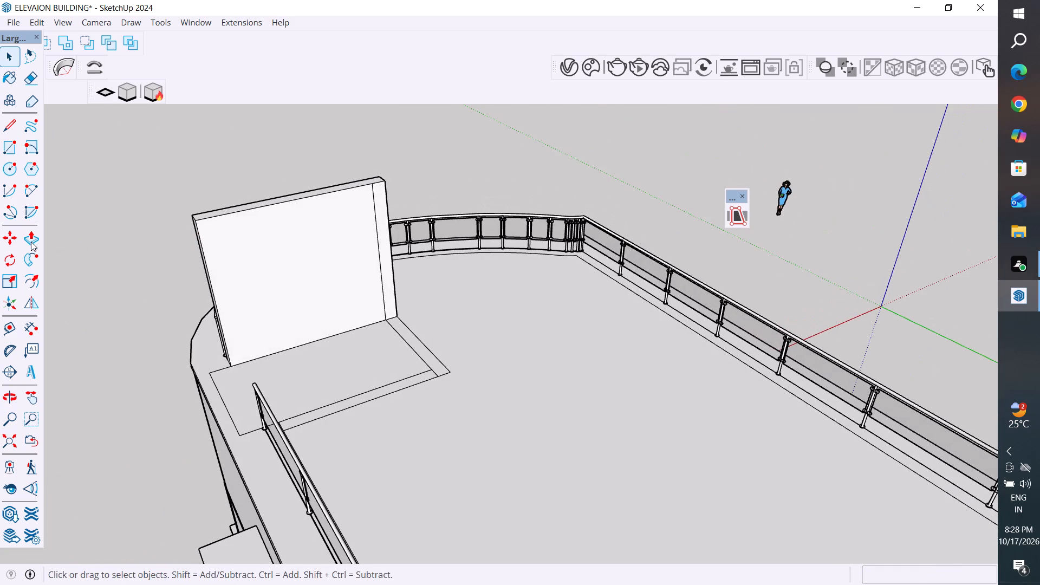
pyautogui.moveTo(29, 242); pyautogui.dragTo(38, 242)
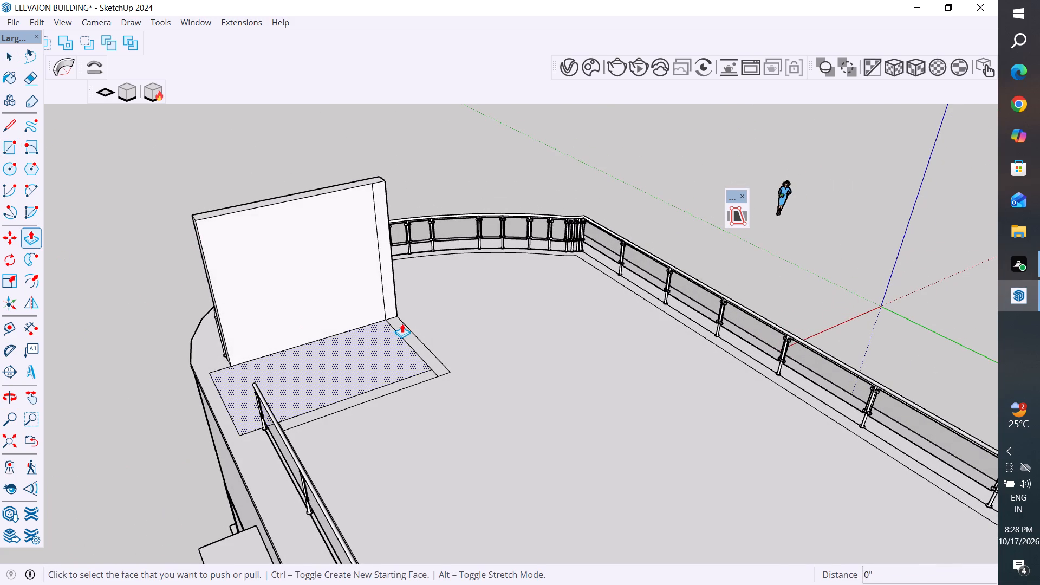
pyautogui.click(403, 322)
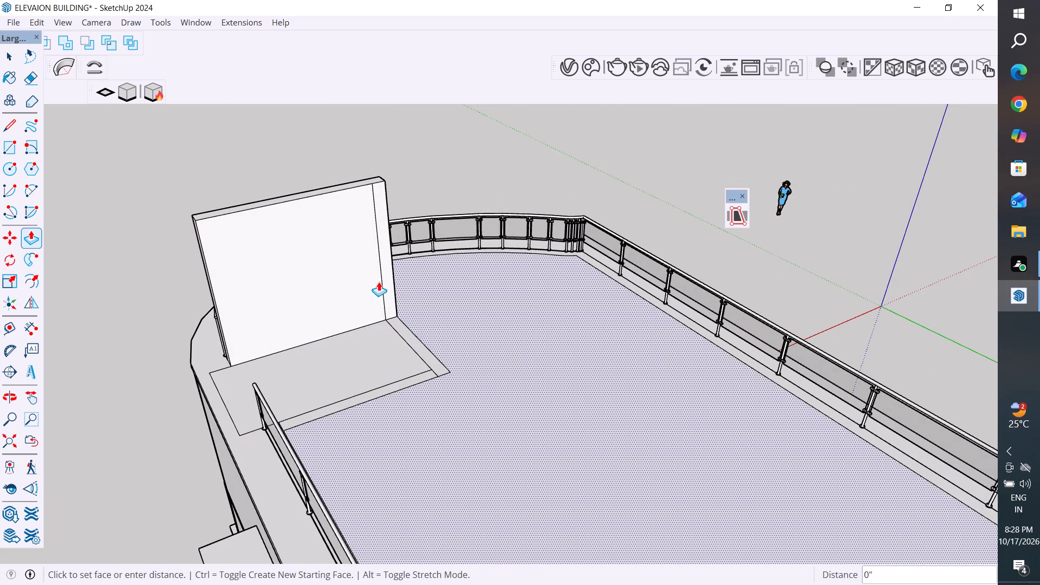
pyautogui.press('Escape')
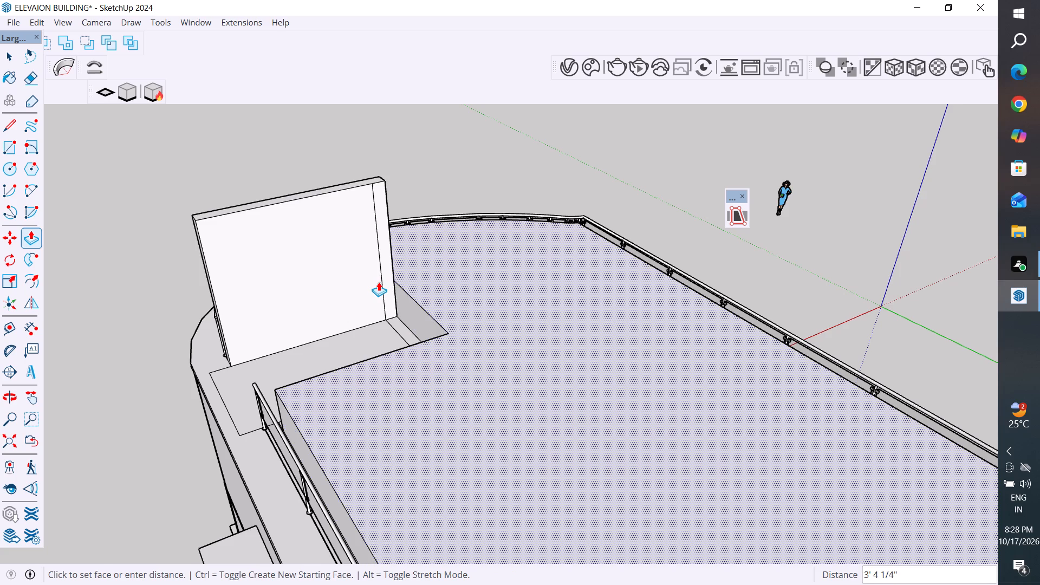
pyautogui.scroll(2, 420, 305)
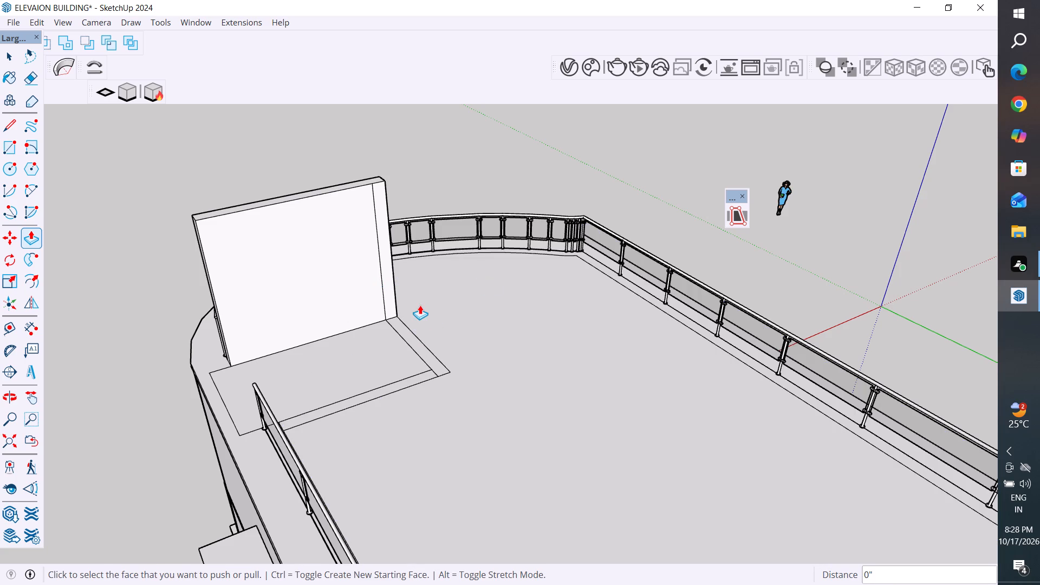
pyautogui.scroll(6, 420, 305)
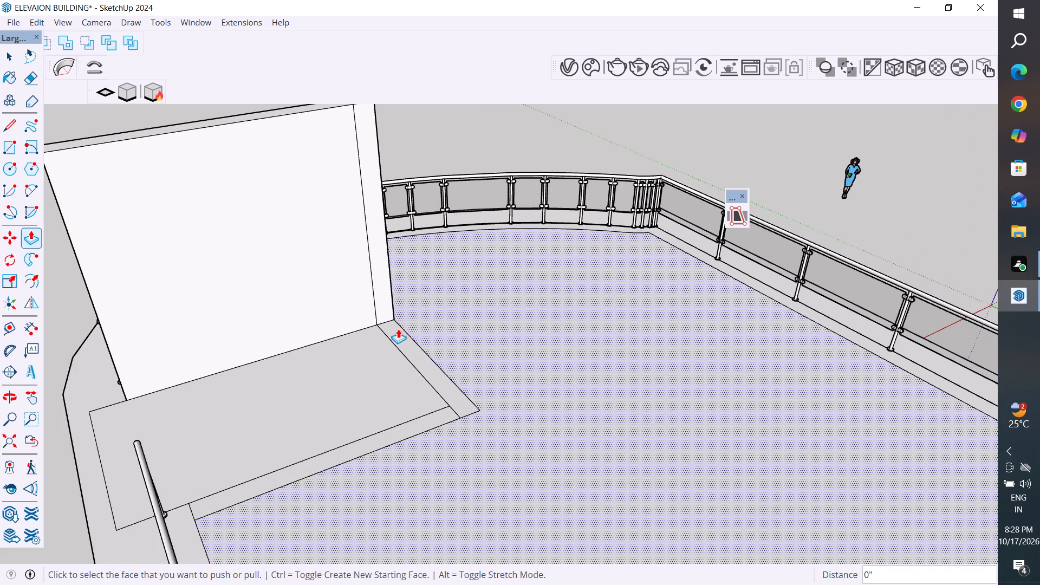
pyautogui.click(401, 340)
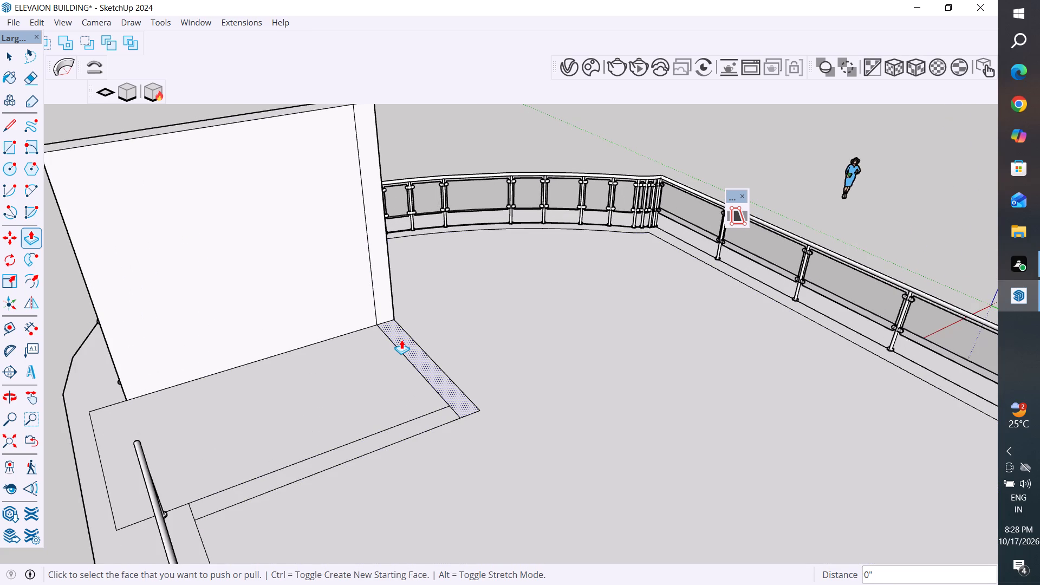
pyautogui.scroll(-3, 380, 268)
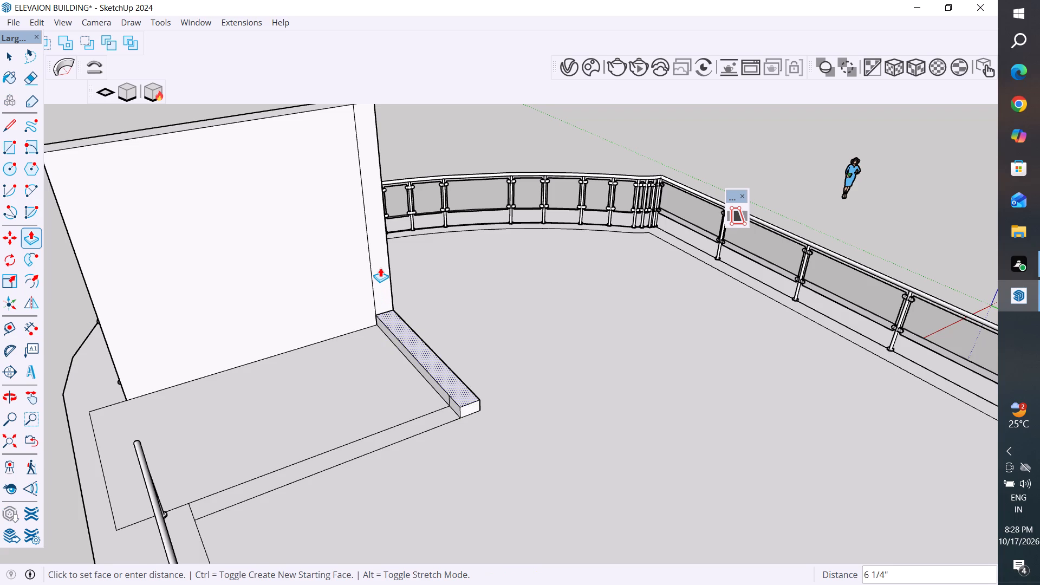
pyautogui.scroll(-4, 380, 268)
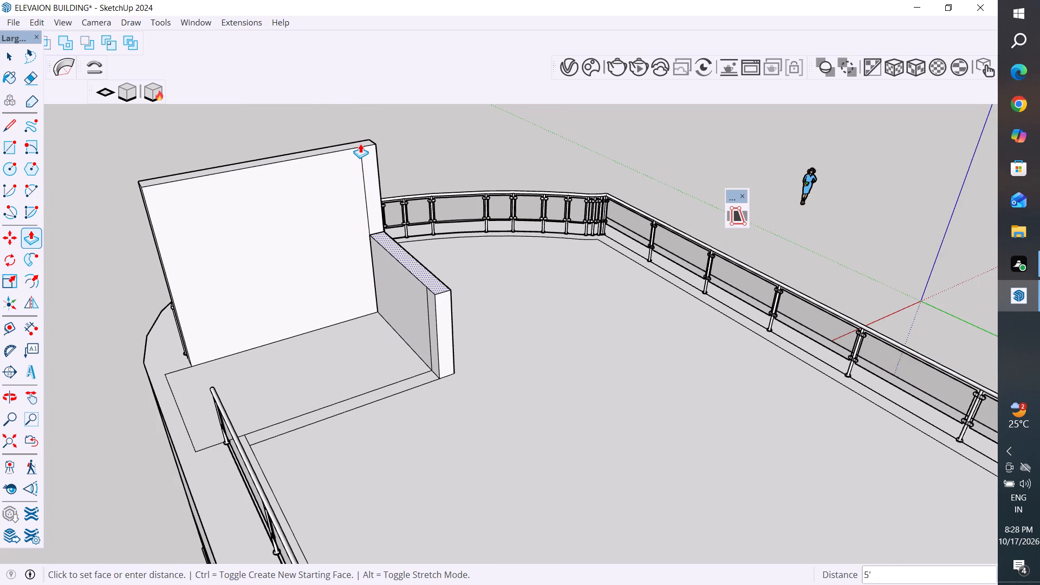
pyautogui.click(360, 144)
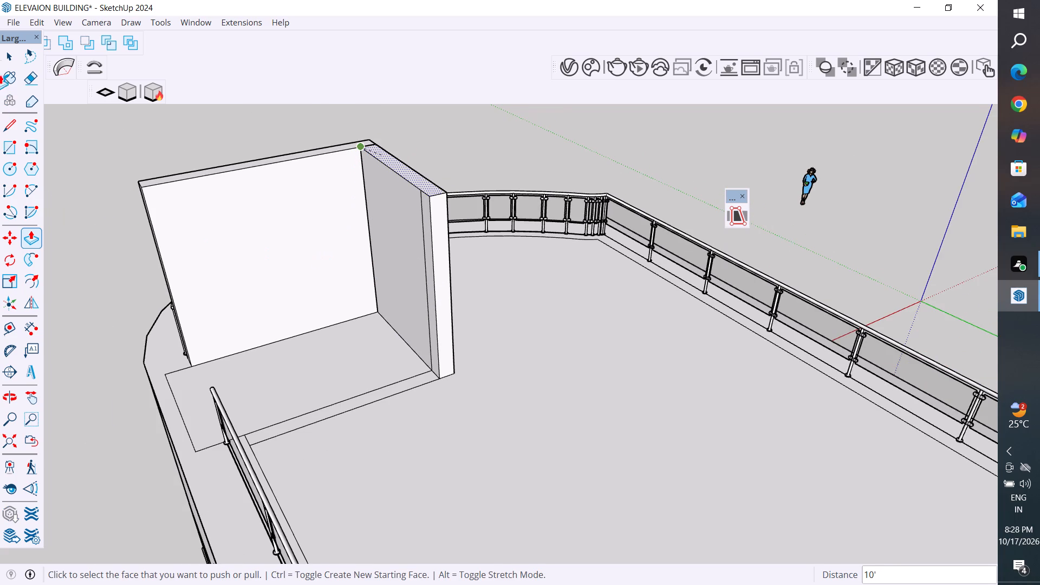
pyautogui.click(10, 51)
pyautogui.click(342, 129)
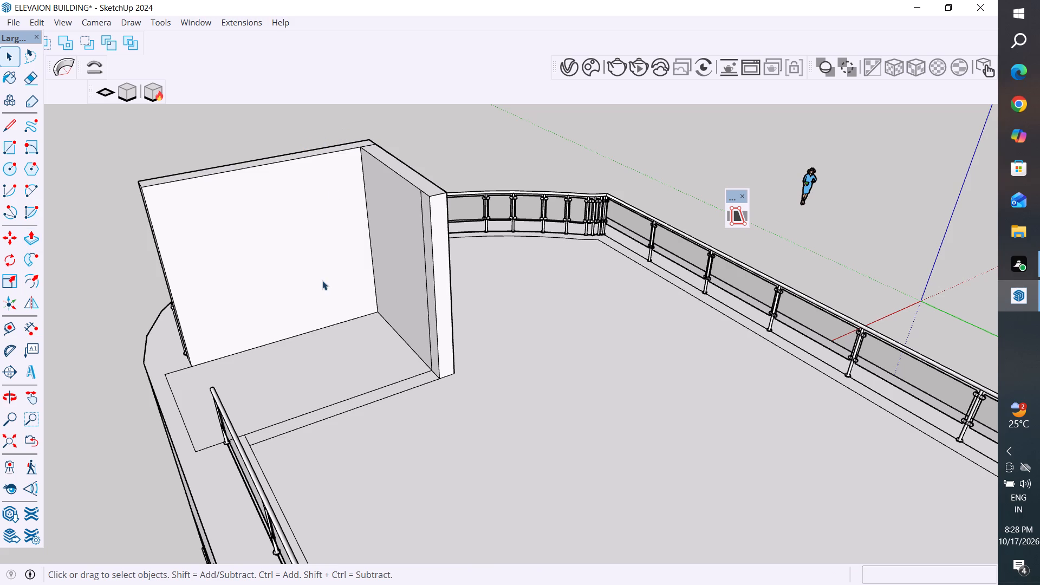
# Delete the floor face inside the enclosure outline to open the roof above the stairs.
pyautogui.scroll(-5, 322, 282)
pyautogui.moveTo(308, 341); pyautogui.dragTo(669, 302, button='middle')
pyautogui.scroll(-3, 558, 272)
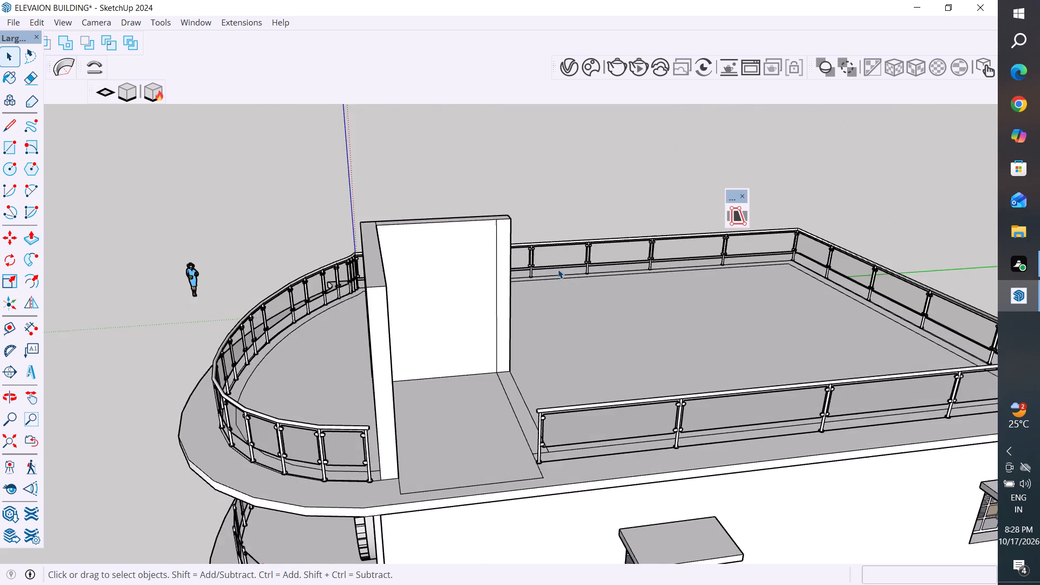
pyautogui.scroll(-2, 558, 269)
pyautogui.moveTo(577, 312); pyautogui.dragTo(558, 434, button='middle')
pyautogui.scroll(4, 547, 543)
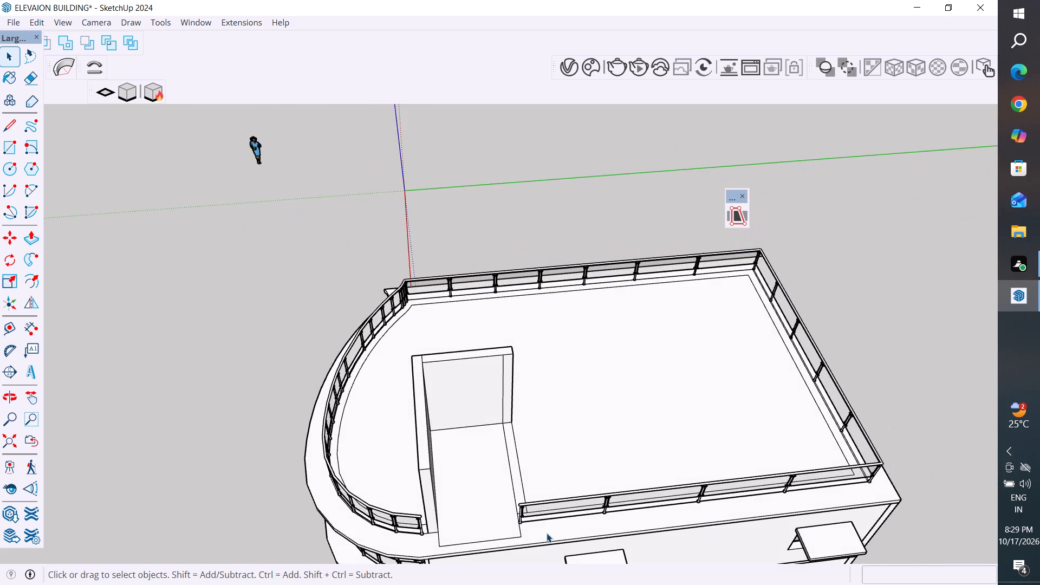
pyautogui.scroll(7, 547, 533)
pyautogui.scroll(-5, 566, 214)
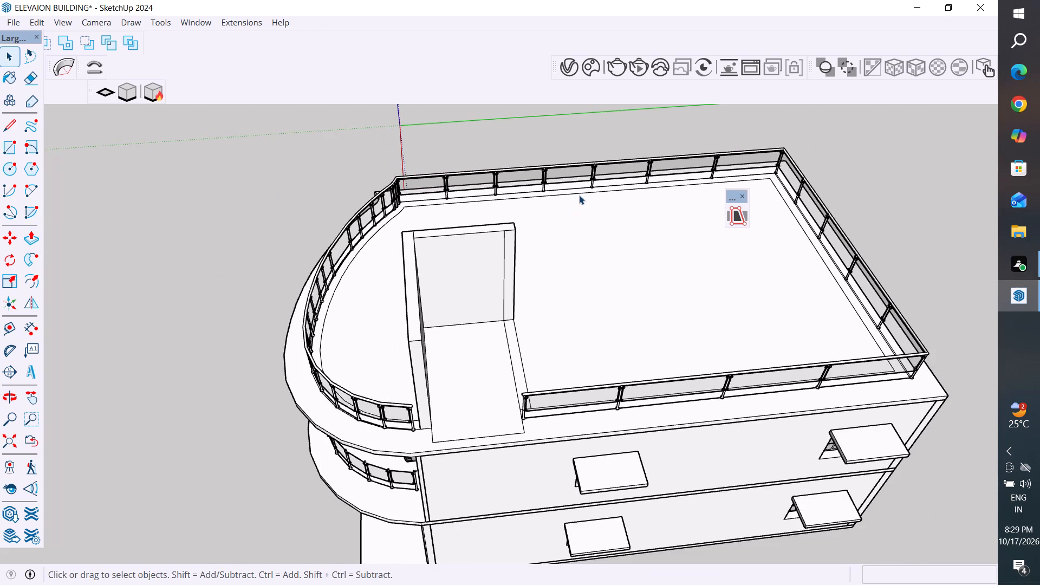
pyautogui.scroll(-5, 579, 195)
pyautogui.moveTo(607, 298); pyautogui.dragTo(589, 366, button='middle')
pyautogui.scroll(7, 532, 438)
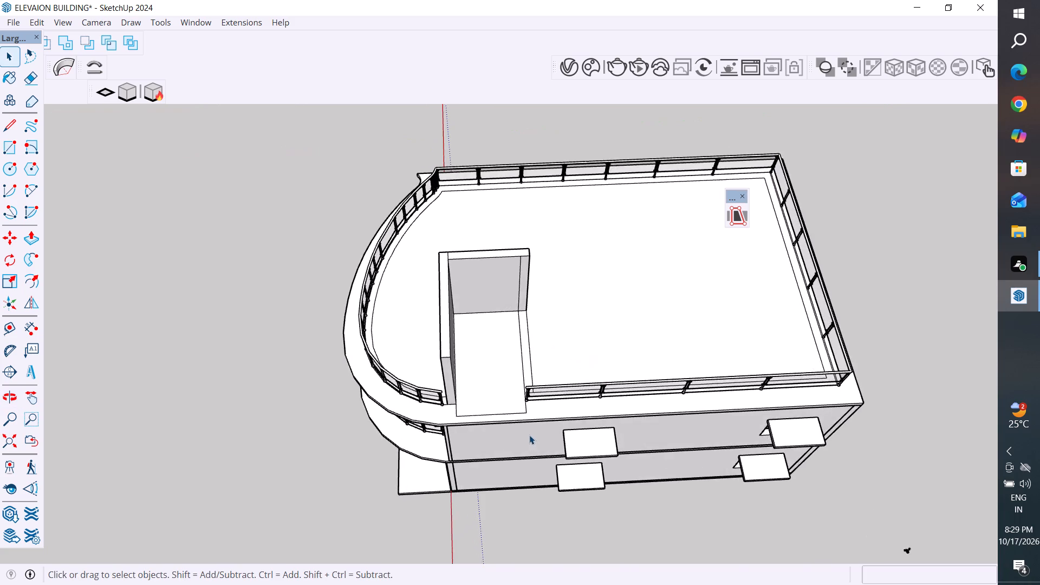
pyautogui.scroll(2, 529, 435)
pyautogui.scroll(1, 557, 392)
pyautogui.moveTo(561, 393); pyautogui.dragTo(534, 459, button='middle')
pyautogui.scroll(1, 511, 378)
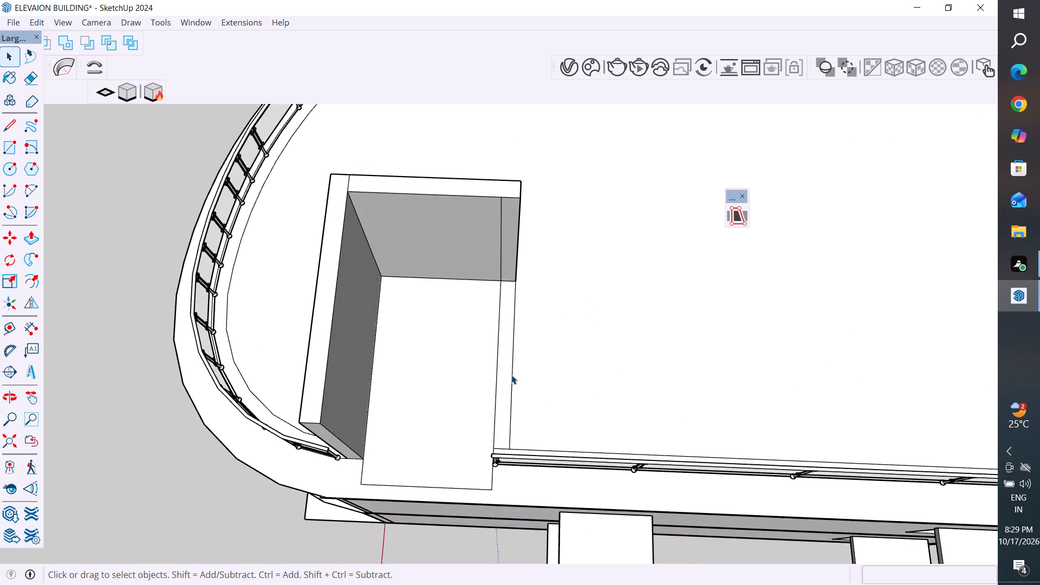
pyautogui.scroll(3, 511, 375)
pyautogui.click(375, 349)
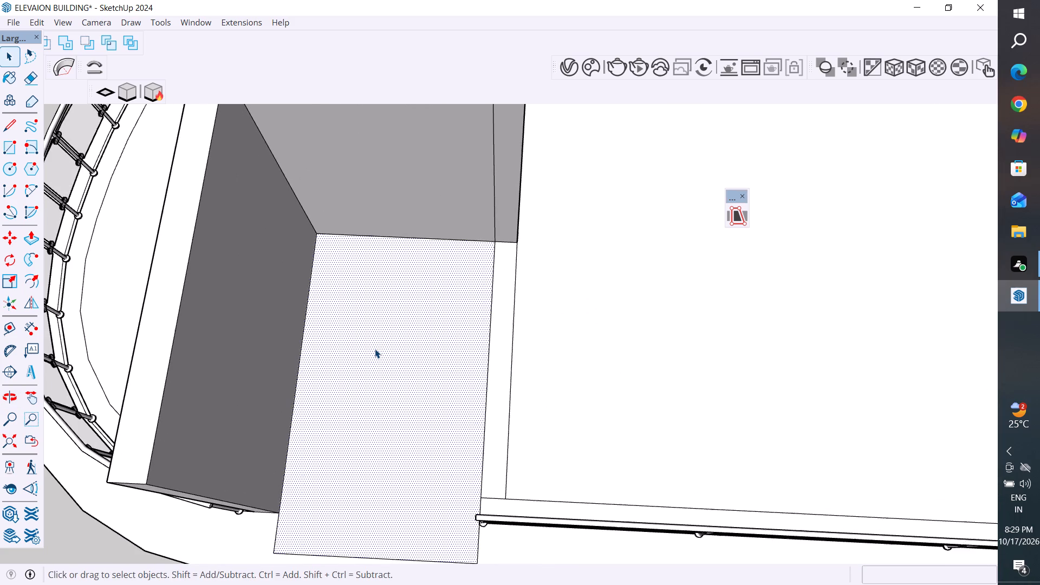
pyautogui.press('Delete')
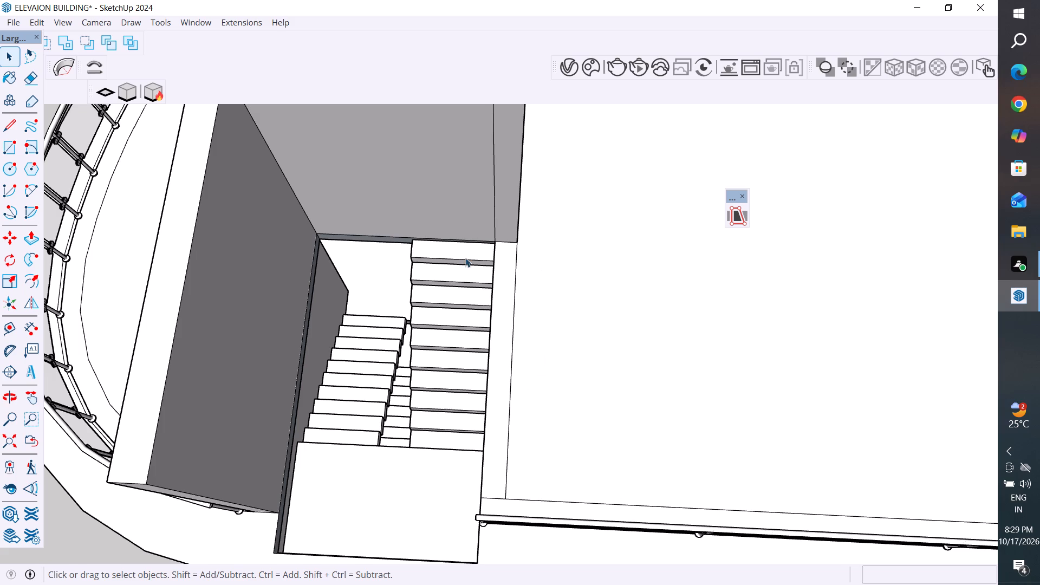
# Draw a rectangle about 9' 9 1/2" by 10 3/8" over the open side's floor strip, from the back wall to the roof's inner edge line.
pyautogui.click(11, 146)
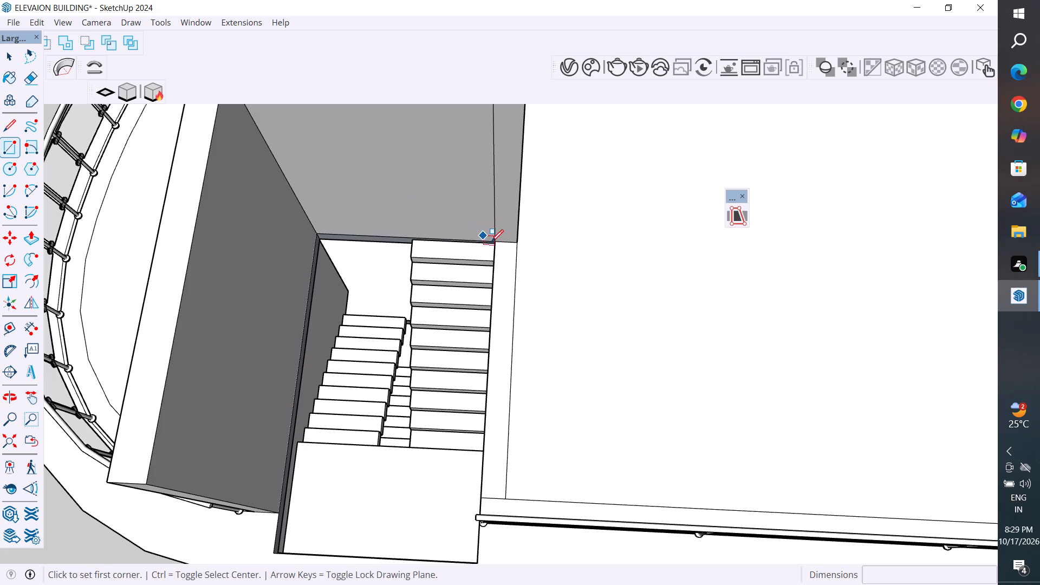
pyautogui.click(493, 243)
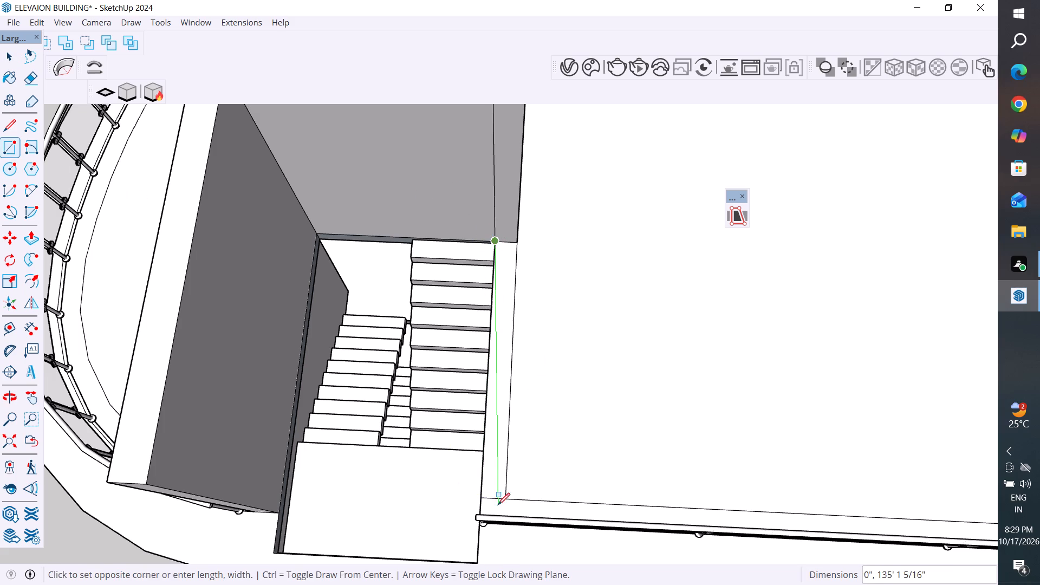
pyautogui.scroll(5, 502, 509)
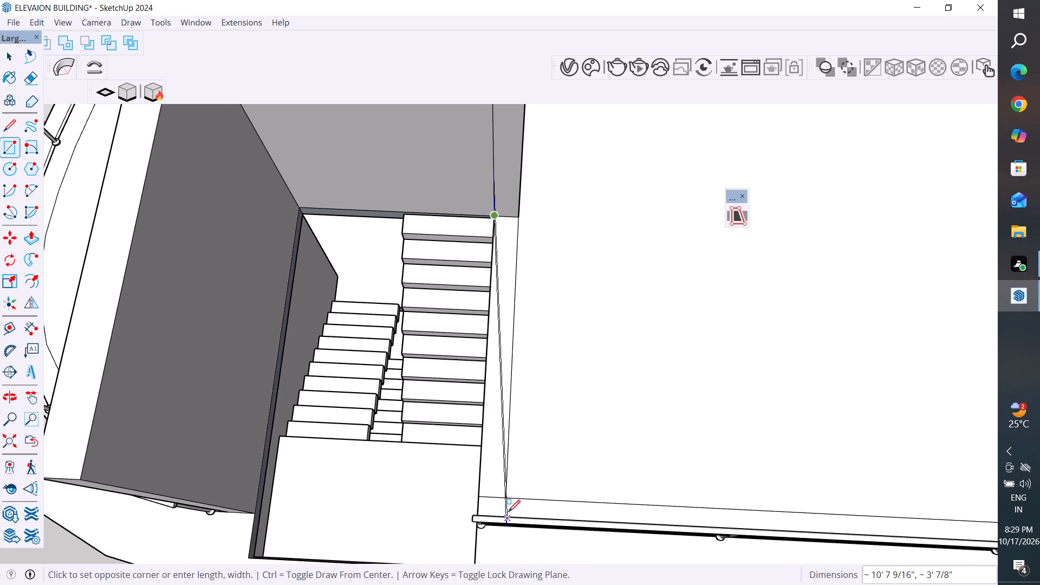
pyautogui.click(506, 497)
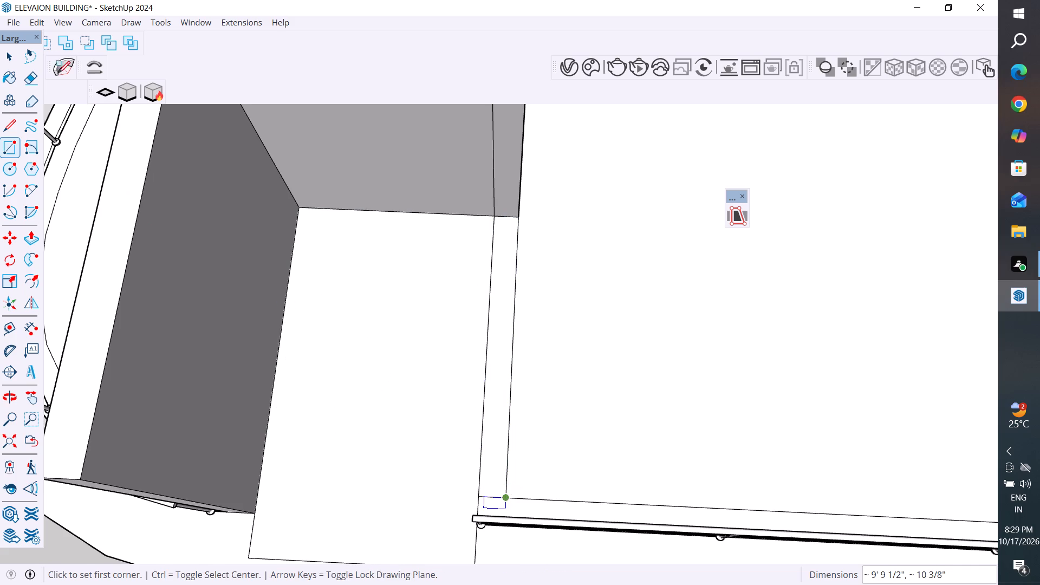
pyautogui.click(12, 56)
# Push/Pull the open side's floor strip up 10' to the back wall's top to form the second side wall.
pyautogui.scroll(-5, 495, 393)
pyautogui.moveTo(471, 427); pyautogui.dragTo(638, 402, button='middle')
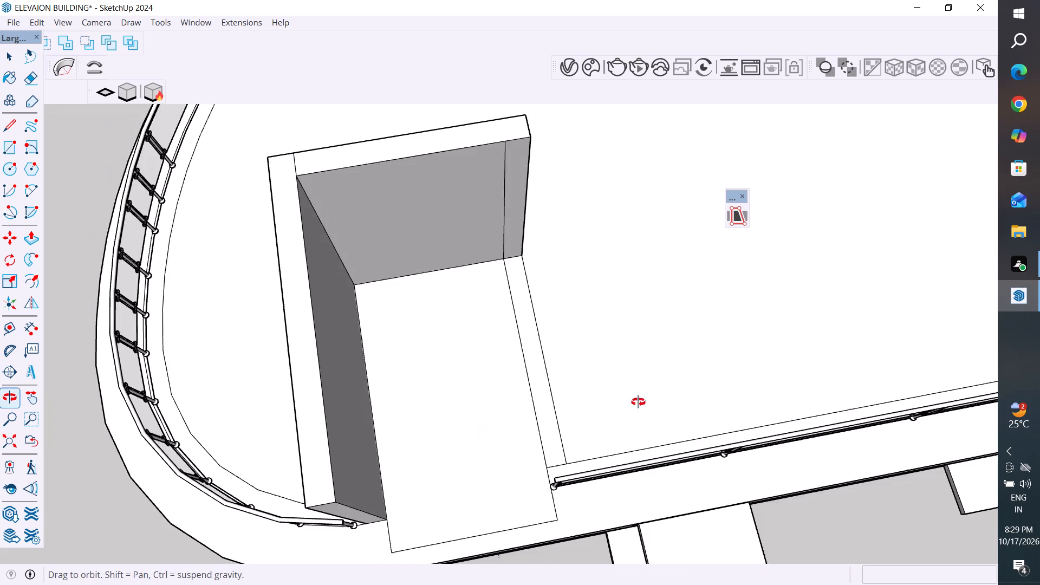
pyautogui.moveTo(638, 402); pyautogui.dragTo(646, 306, button='middle')
pyautogui.scroll(-11, 518, 441)
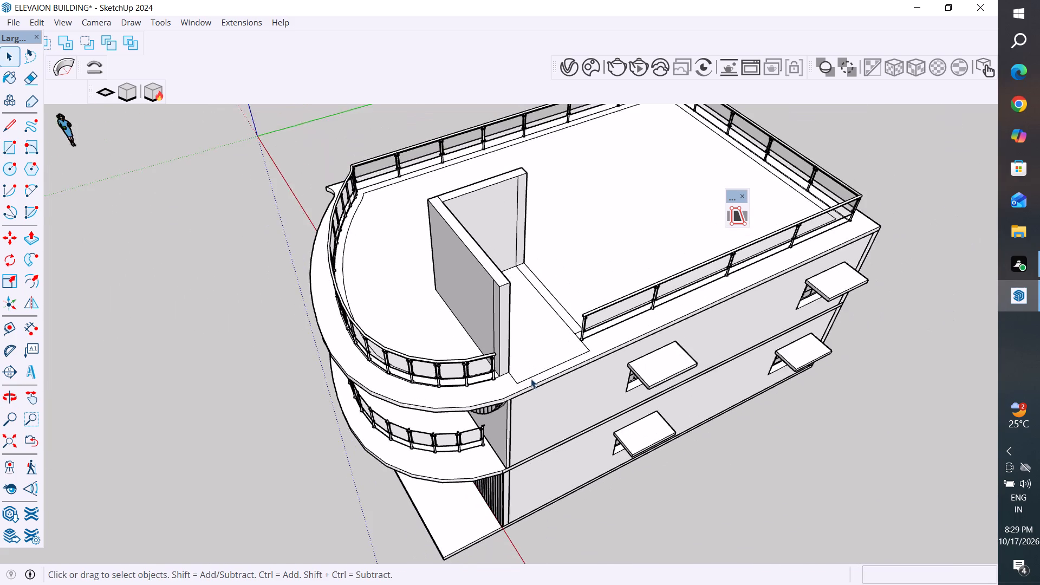
pyautogui.scroll(7, 549, 191)
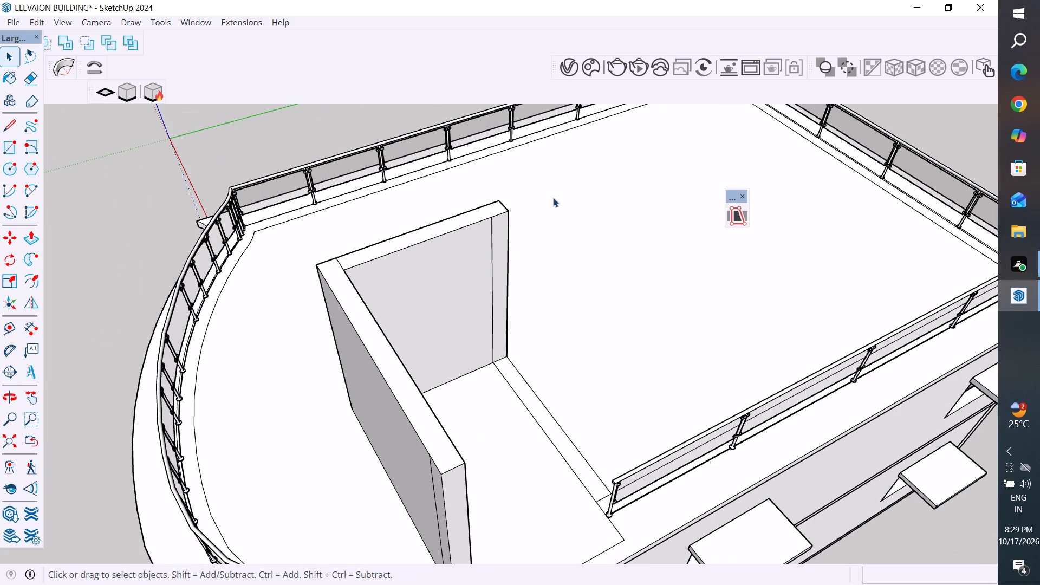
pyautogui.moveTo(535, 180); pyautogui.dragTo(512, 153, button='middle')
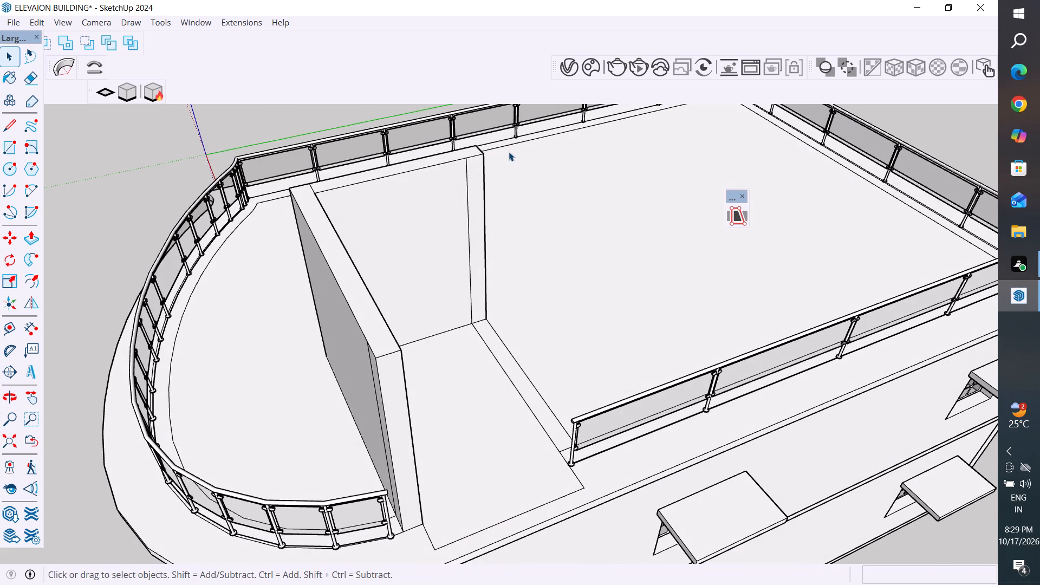
pyautogui.click(497, 346)
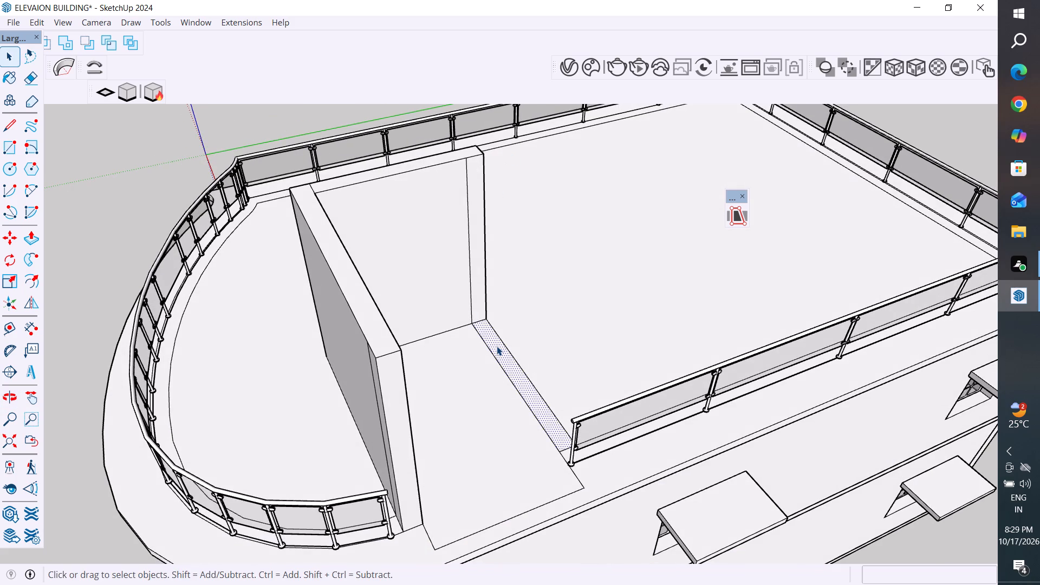
pyautogui.click(29, 232)
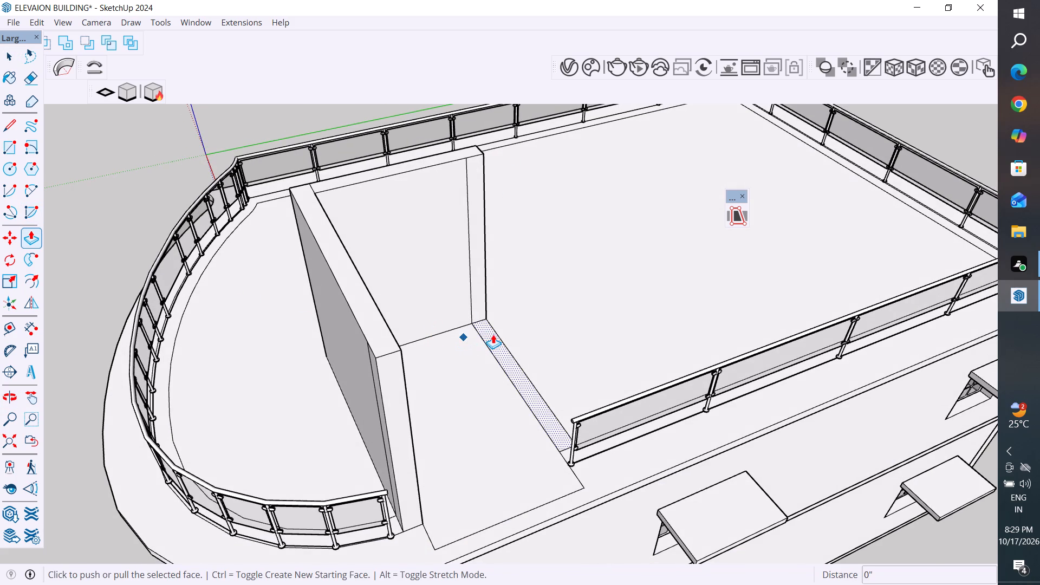
pyautogui.click(493, 334)
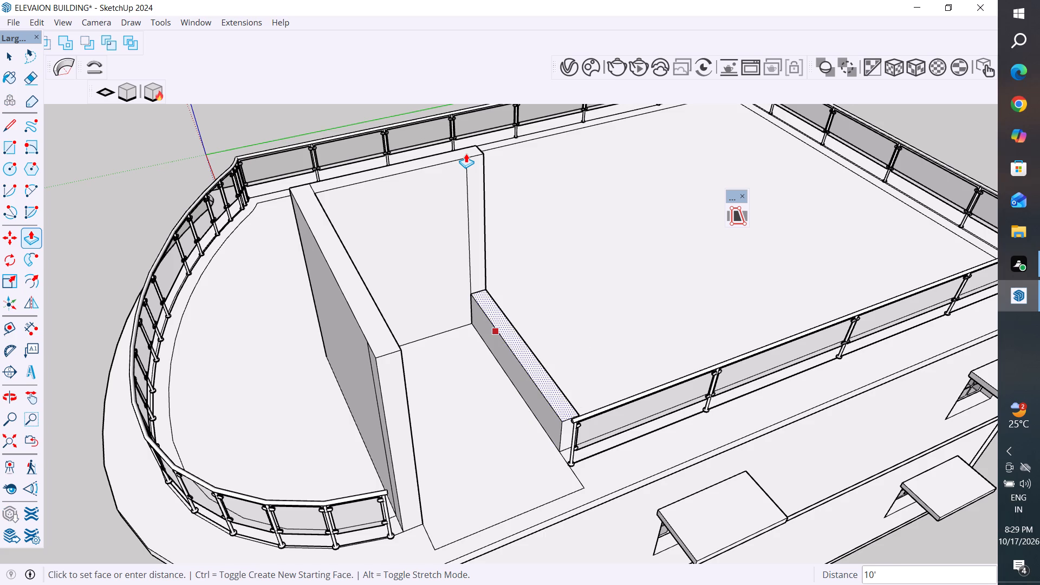
pyautogui.scroll(5, 466, 153)
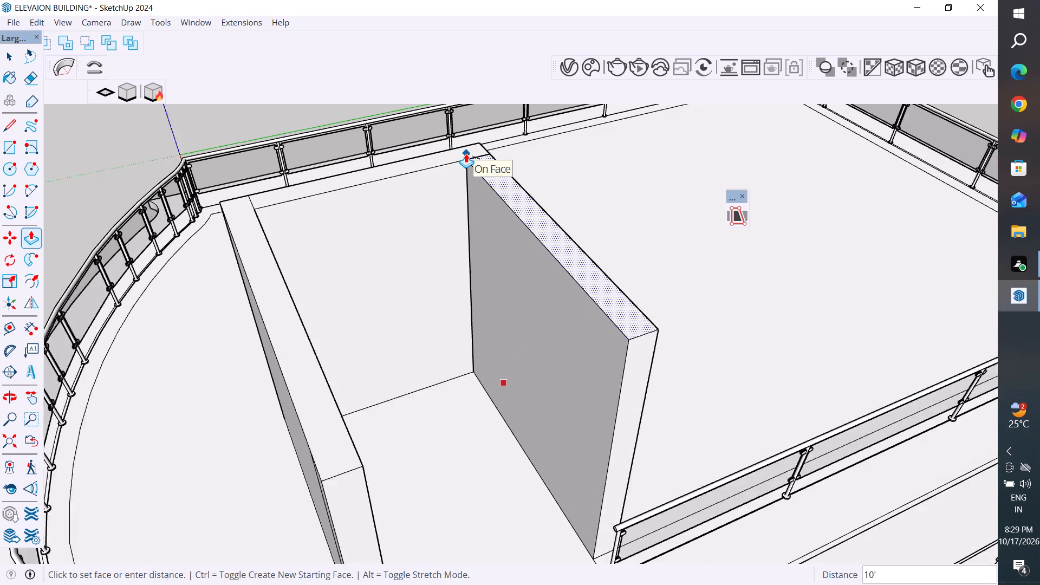
pyautogui.scroll(5, 466, 153)
pyautogui.click(435, 160)
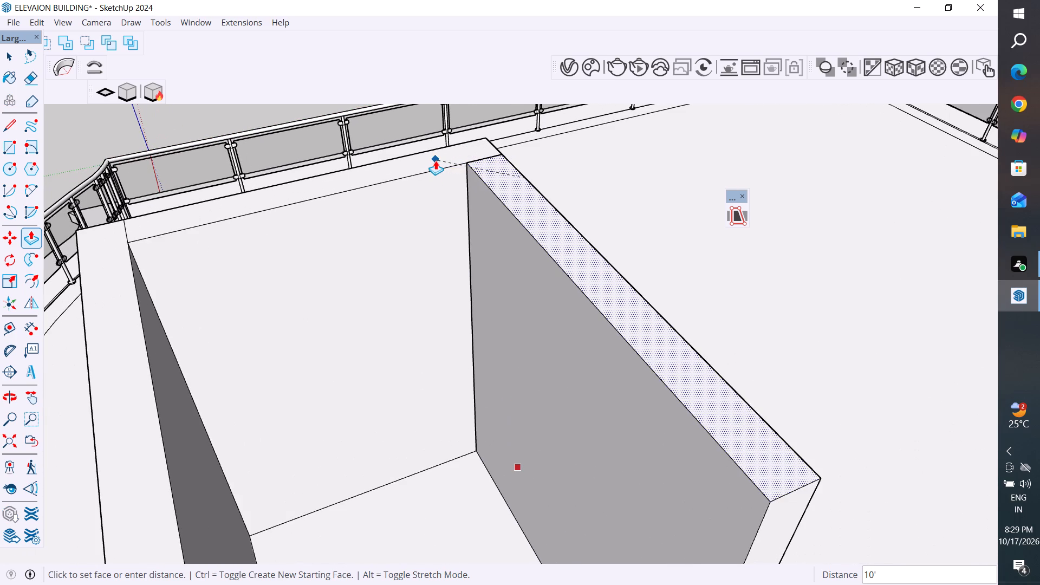
pyautogui.scroll(-5, 396, 227)
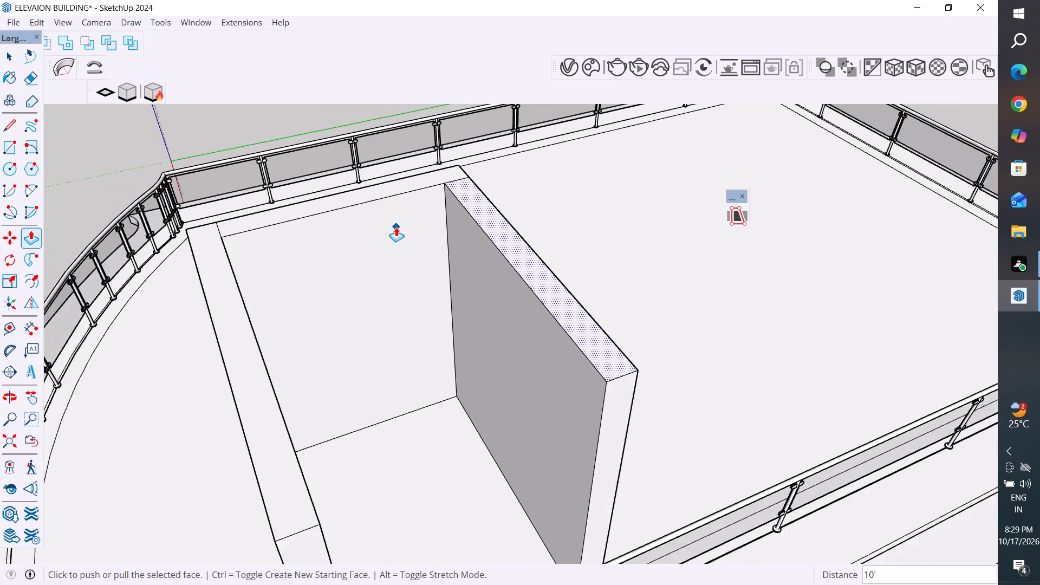
pyautogui.scroll(-12, 396, 227)
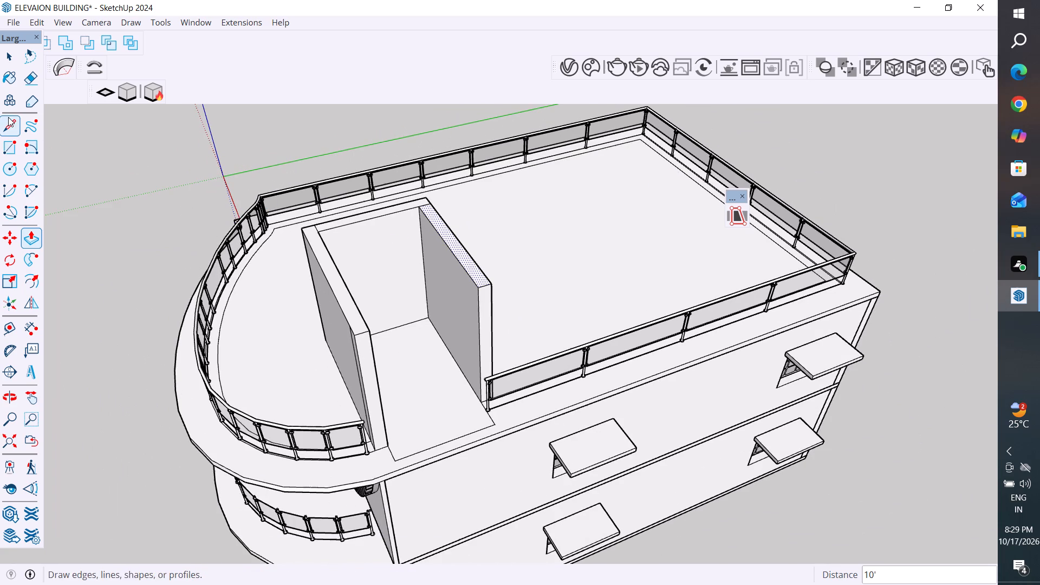
pyautogui.click(14, 62)
pyautogui.click(292, 136)
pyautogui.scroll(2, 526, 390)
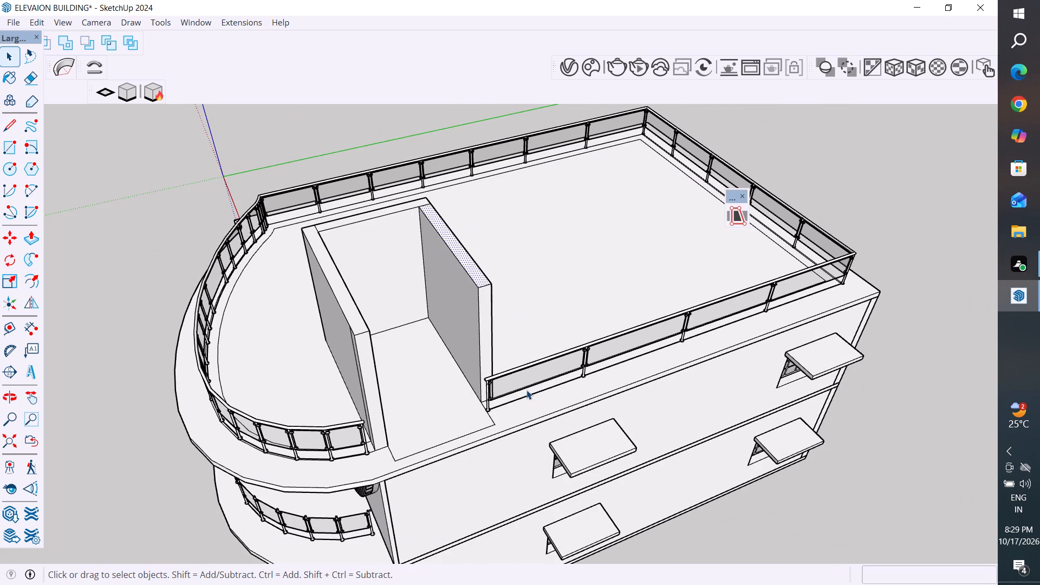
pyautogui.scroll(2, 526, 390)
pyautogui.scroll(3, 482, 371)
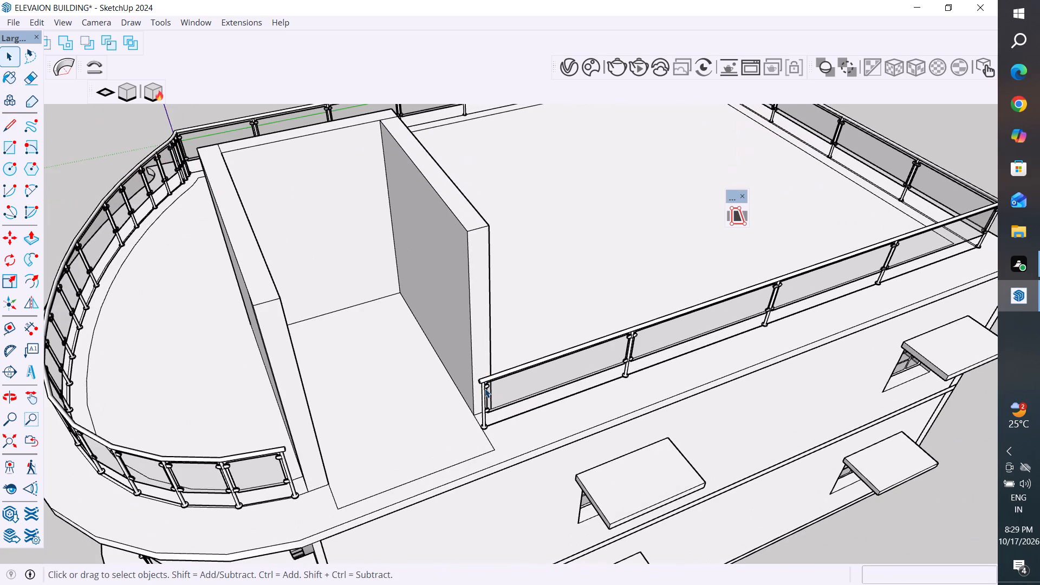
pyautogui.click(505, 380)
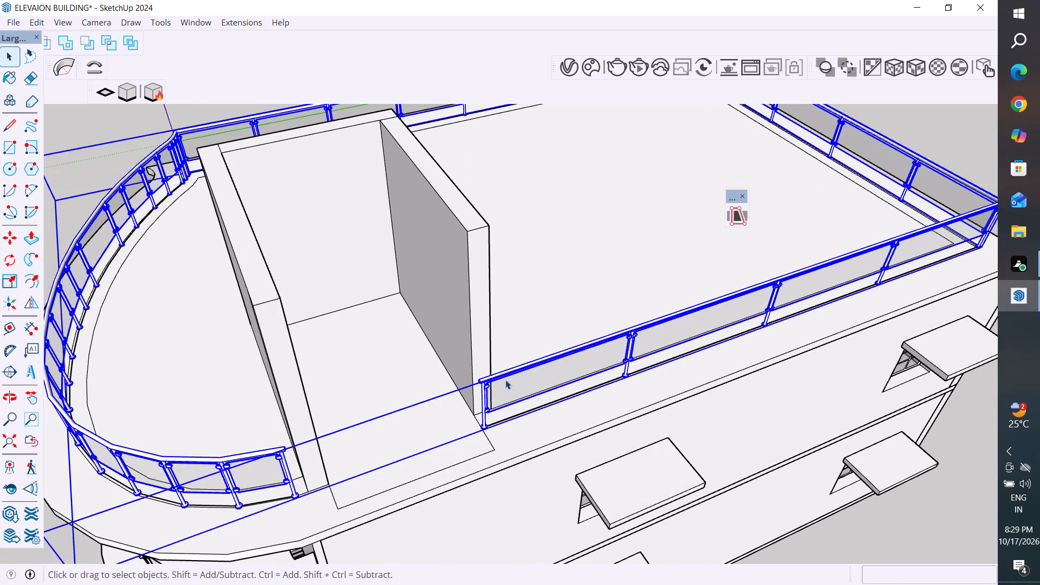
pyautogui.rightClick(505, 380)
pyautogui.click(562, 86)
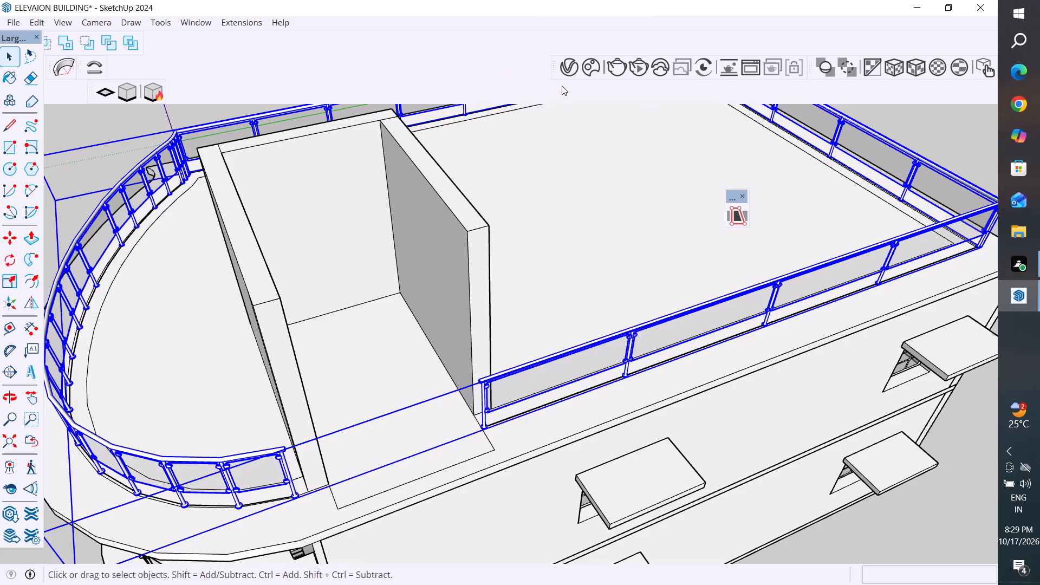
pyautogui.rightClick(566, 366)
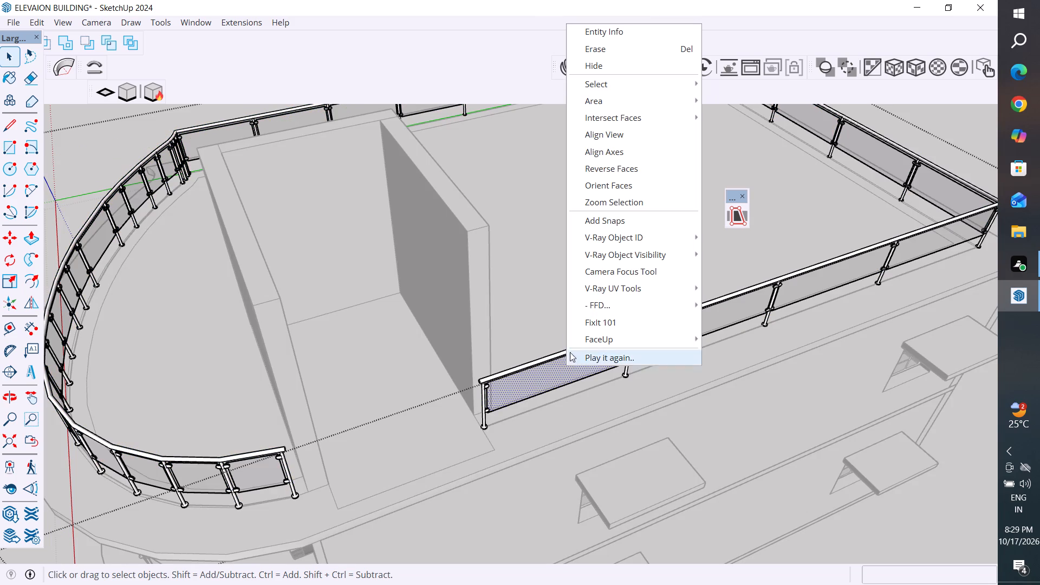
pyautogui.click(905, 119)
# Explode the group of the whole rooftop railing into separately selectable geometry and clear the selection.
pyautogui.click(651, 337)
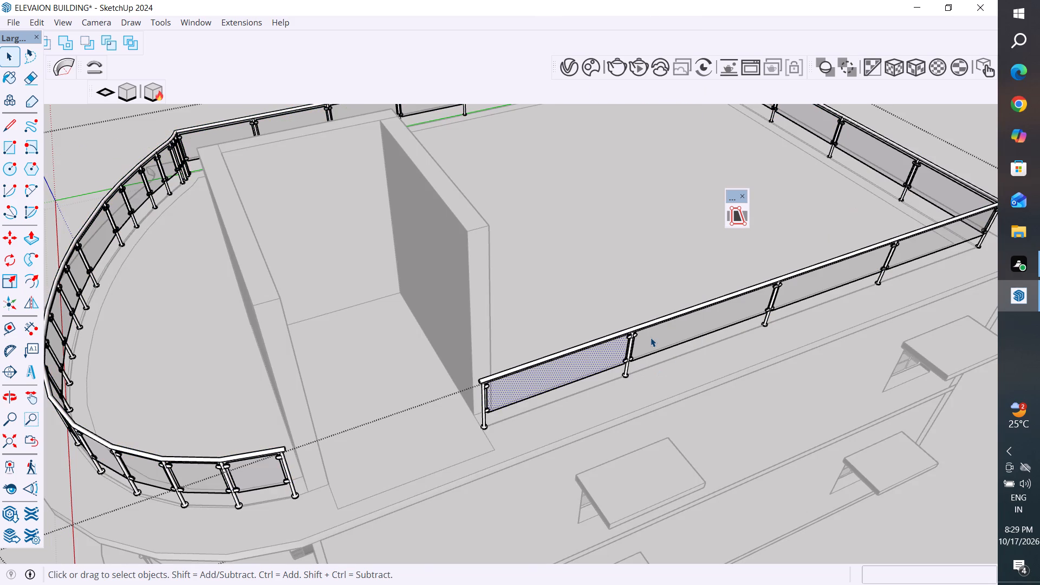
pyautogui.rightClick(651, 337)
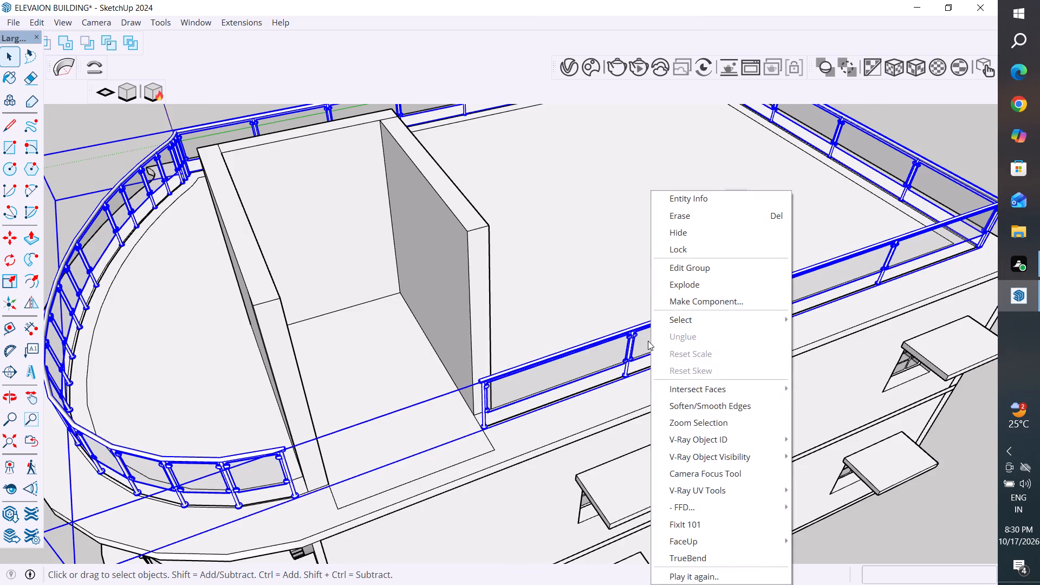
pyautogui.click(697, 282)
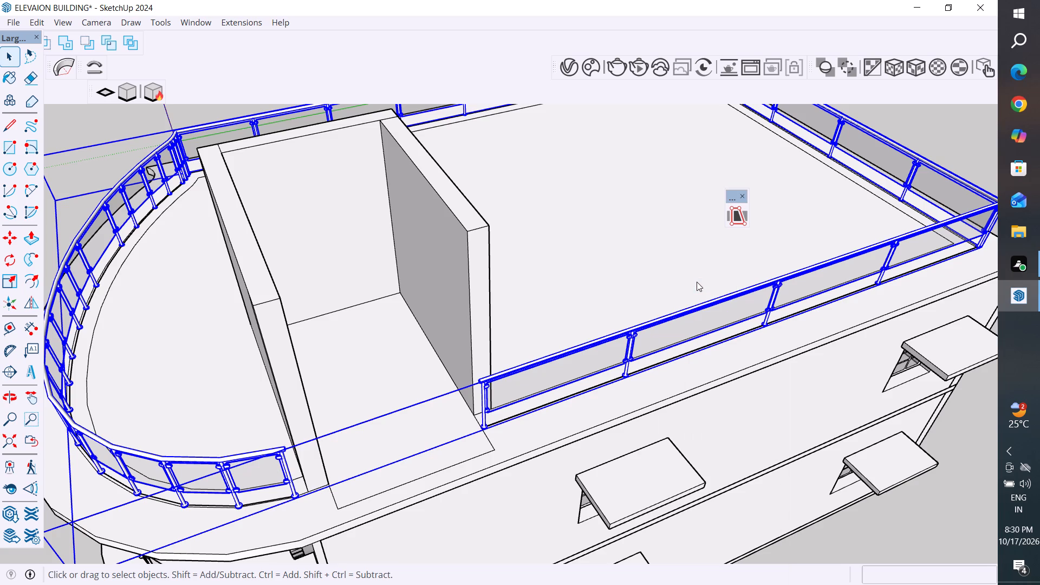
pyautogui.scroll(-4, 510, 415)
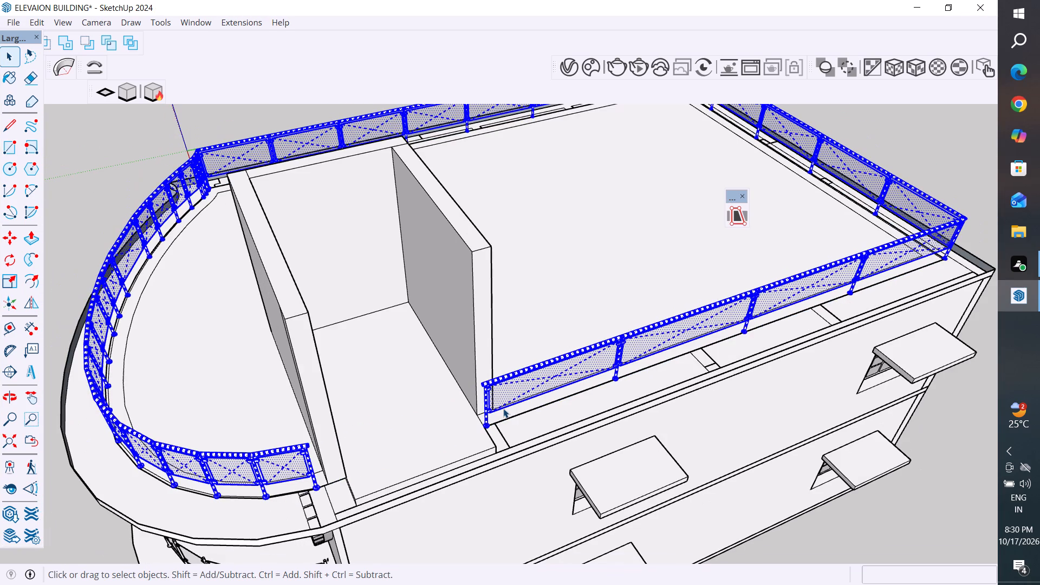
pyautogui.click(911, 140)
# Select the shaft and base disc of the railing's end post beside the newly built enclosure side wall.
pyautogui.scroll(4, 589, 382)
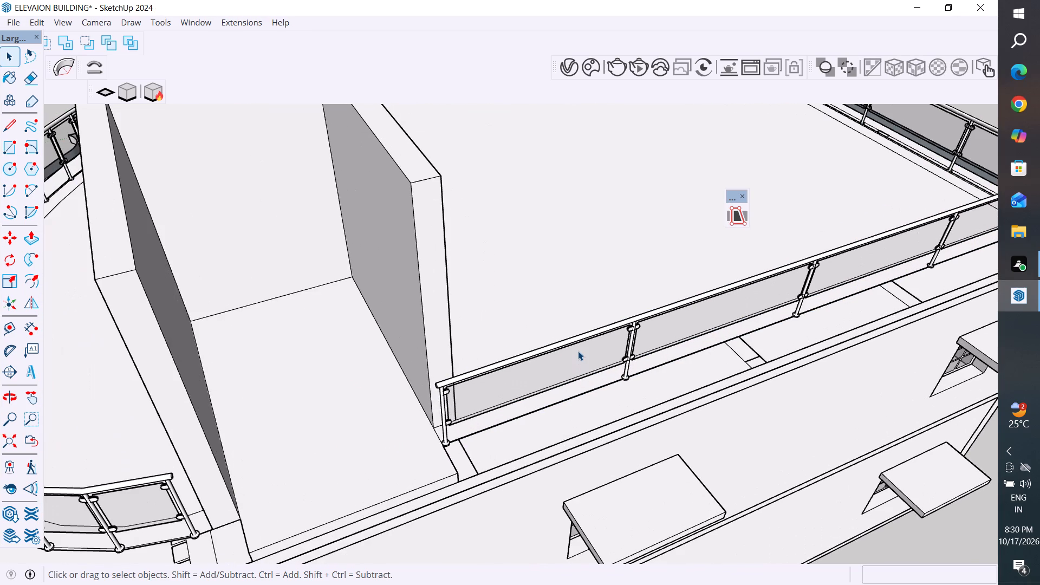
pyautogui.click(578, 351)
pyautogui.moveTo(581, 321); pyautogui.dragTo(560, 254, button='middle')
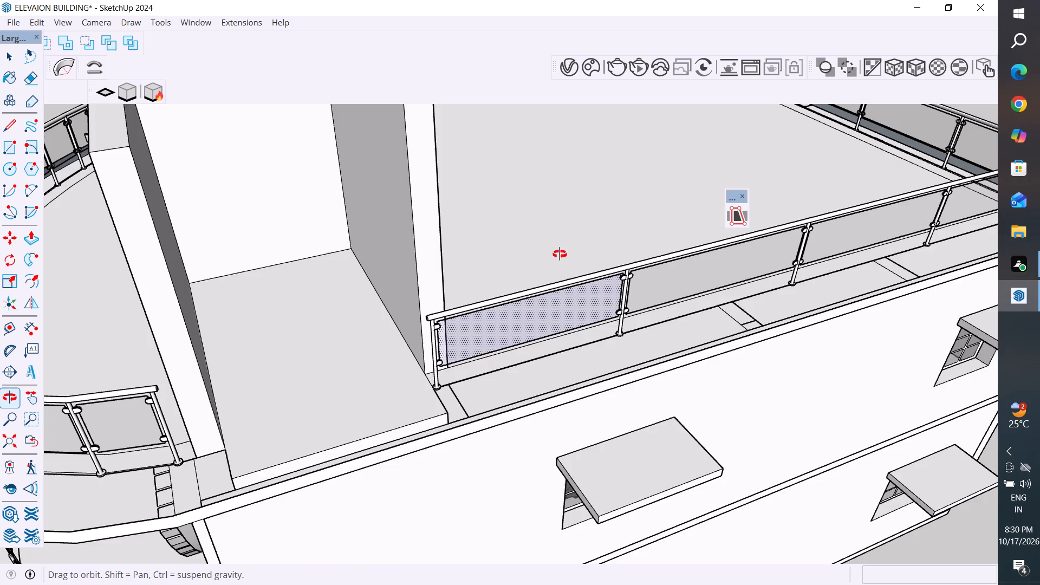
pyautogui.moveTo(560, 254); pyautogui.dragTo(604, 257, button='middle')
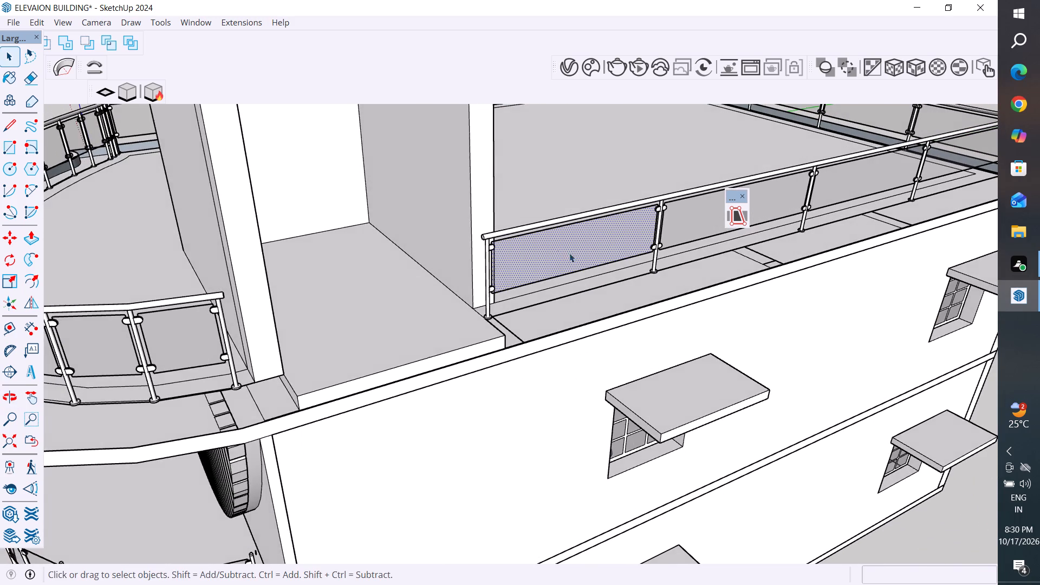
pyautogui.scroll(3, 519, 226)
pyautogui.click(527, 231)
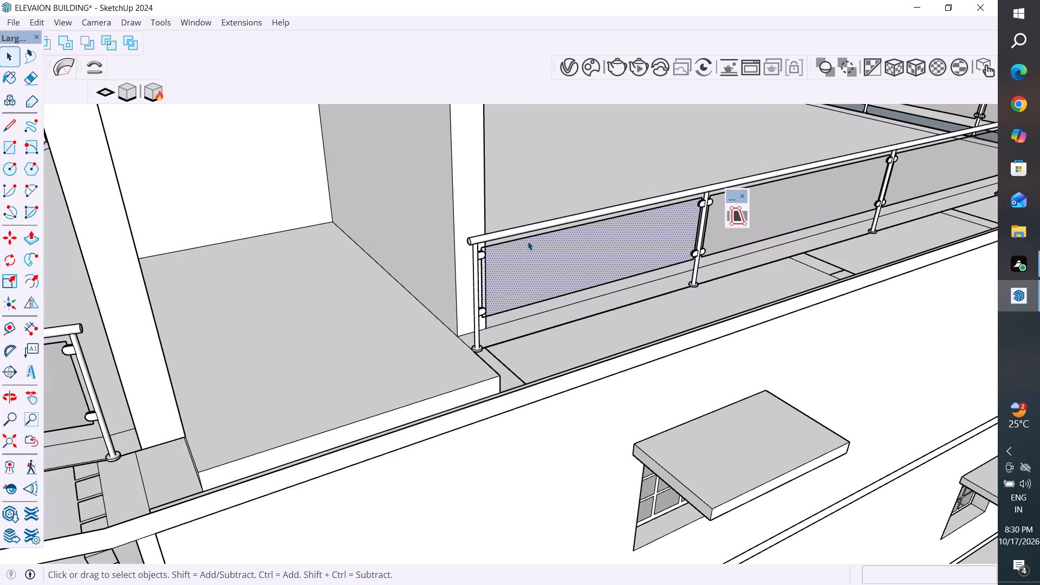
pyautogui.click(477, 311)
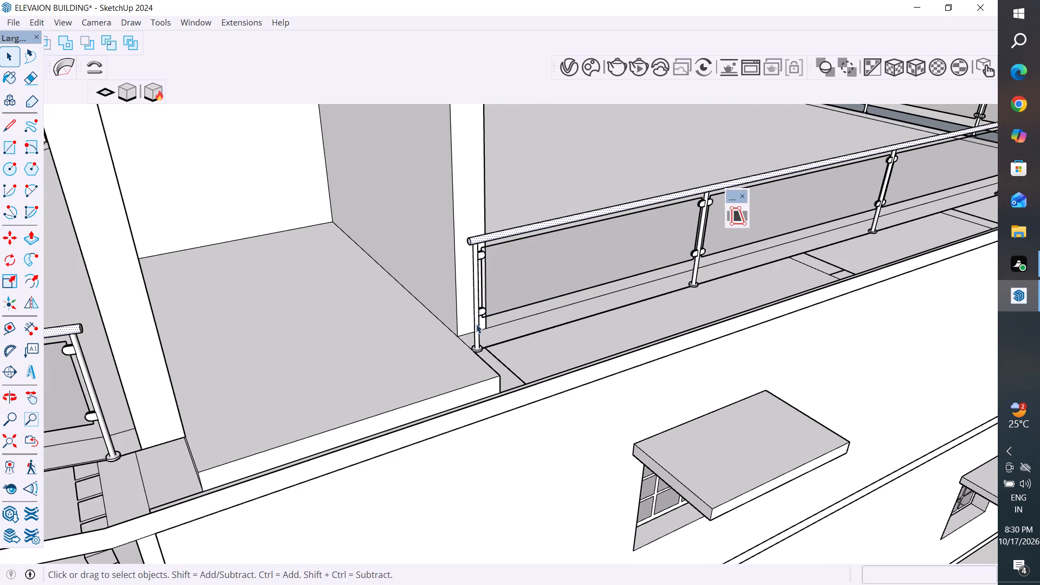
pyautogui.scroll(13, 479, 335)
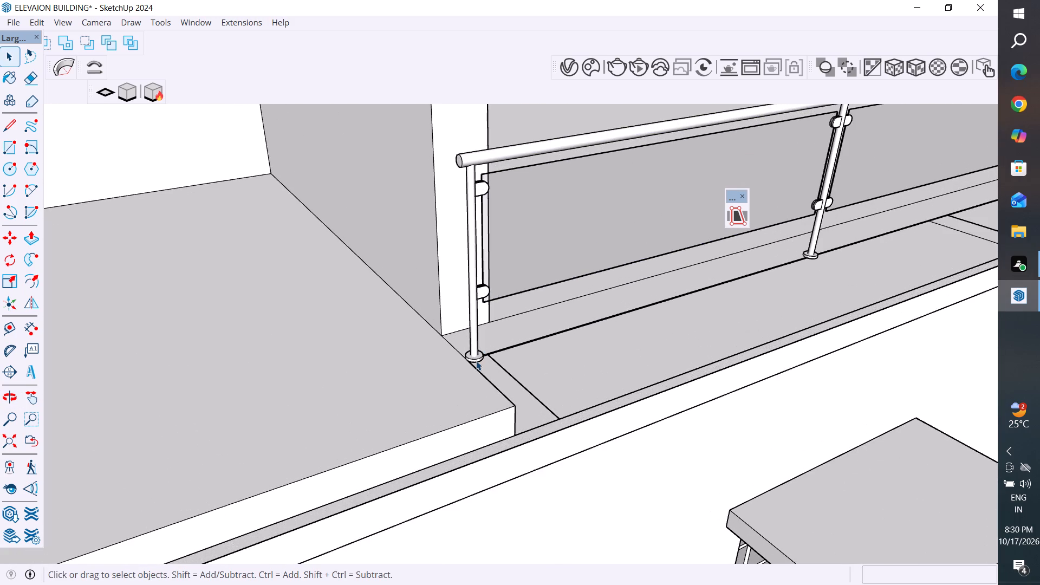
pyautogui.scroll(1, 476, 361)
pyautogui.click(472, 334)
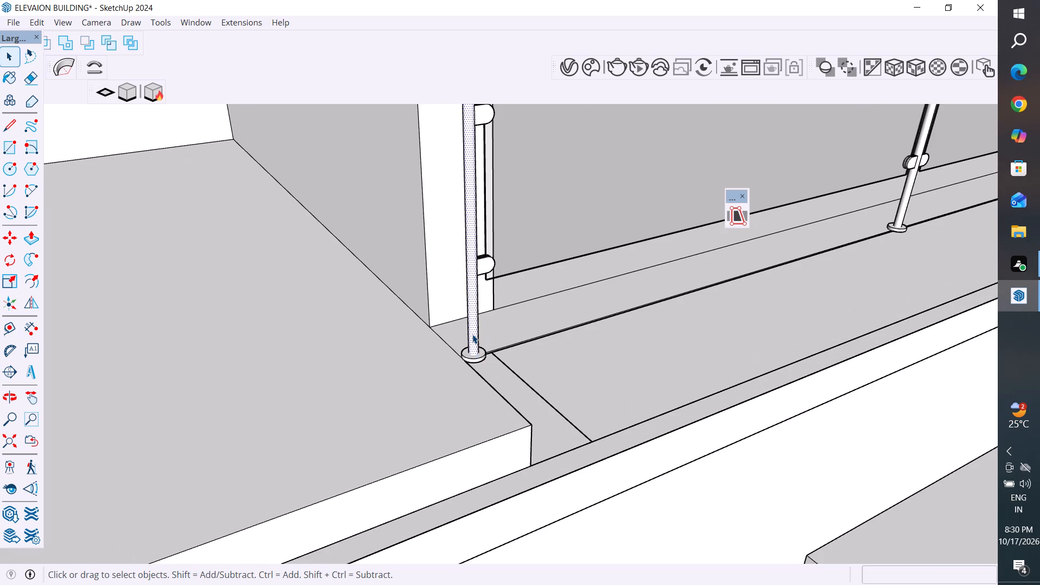
pyautogui.scroll(7, 478, 356)
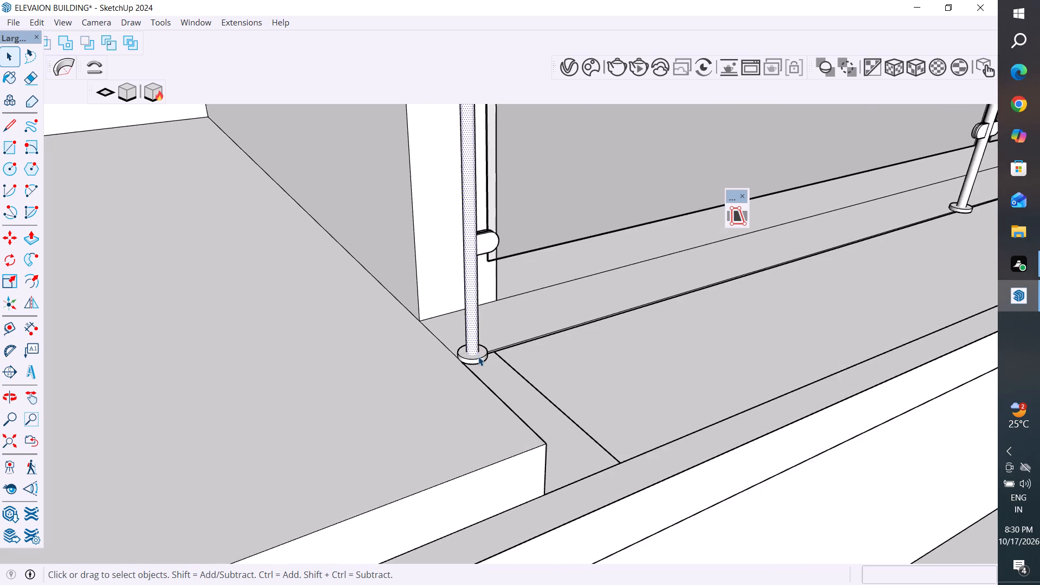
pyautogui.scroll(13, 478, 356)
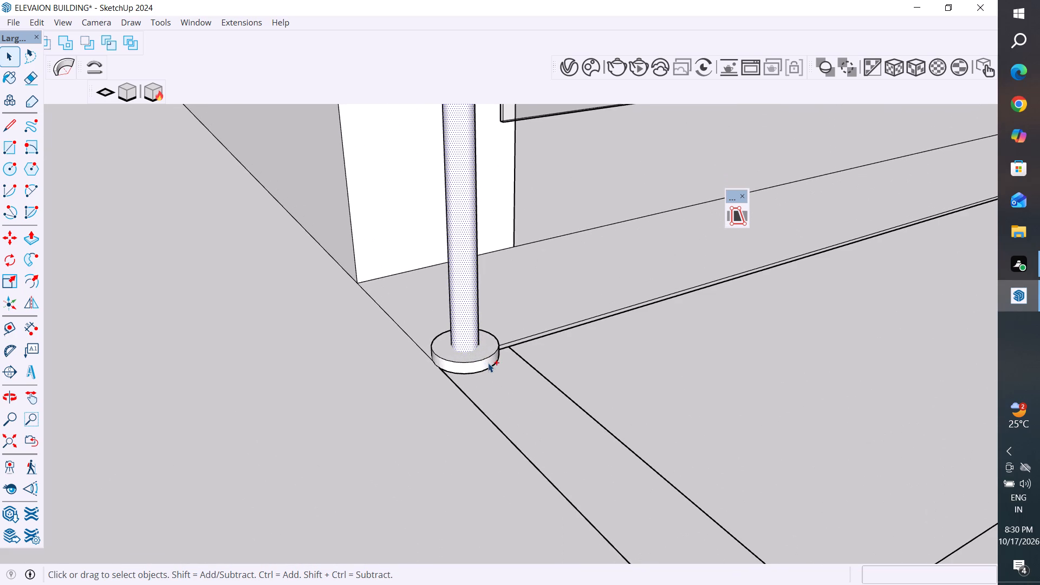
pyautogui.keyDown('ctrl'); pyautogui.click(488, 363); pyautogui.keyUp('ctrl')
pyautogui.keyDown('ctrl'); pyautogui.click(485, 351); pyautogui.keyUp('ctrl')
pyautogui.scroll(-6, 485, 463)
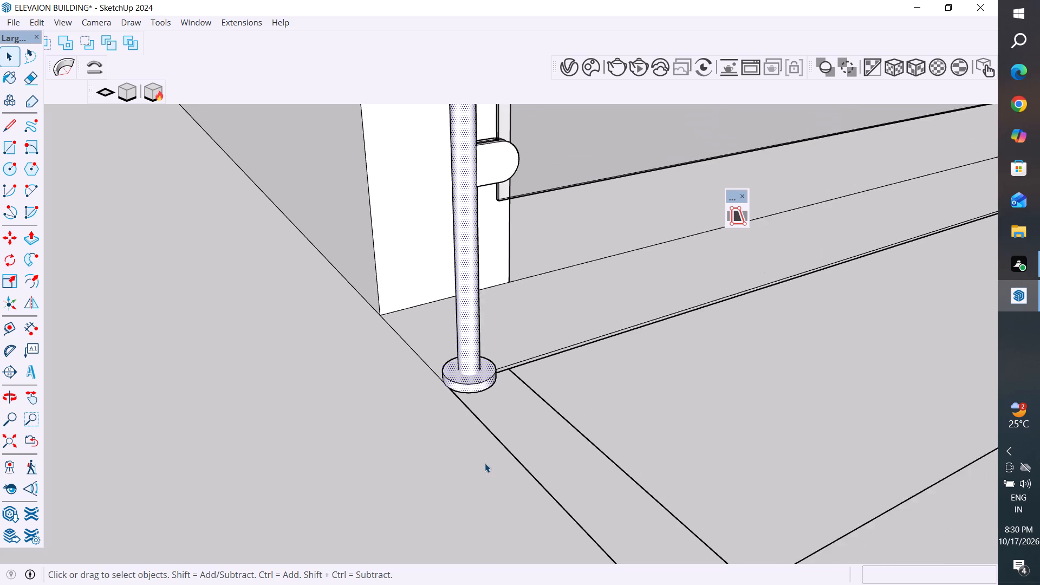
pyautogui.scroll(-13, 485, 463)
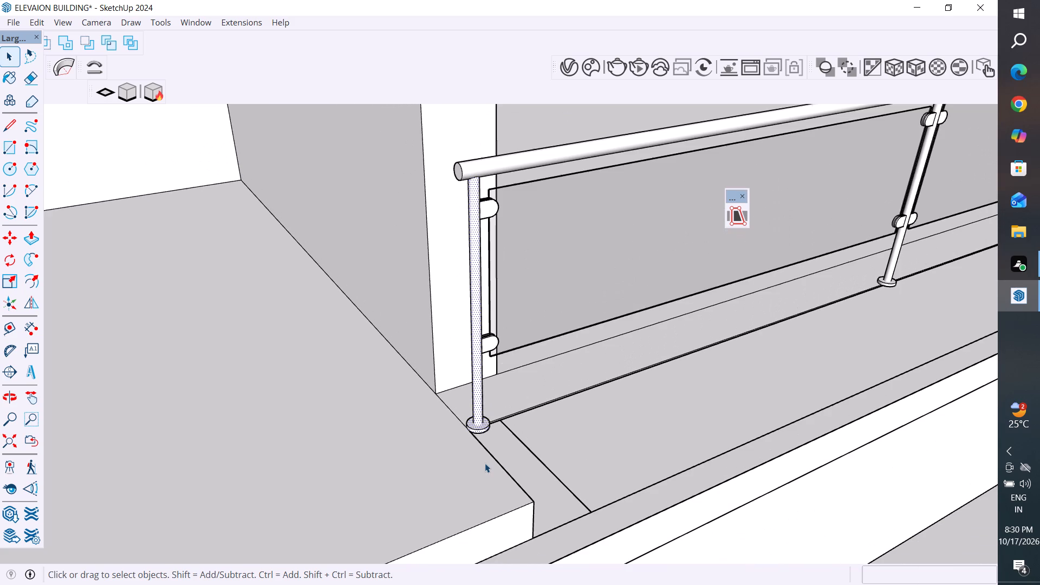
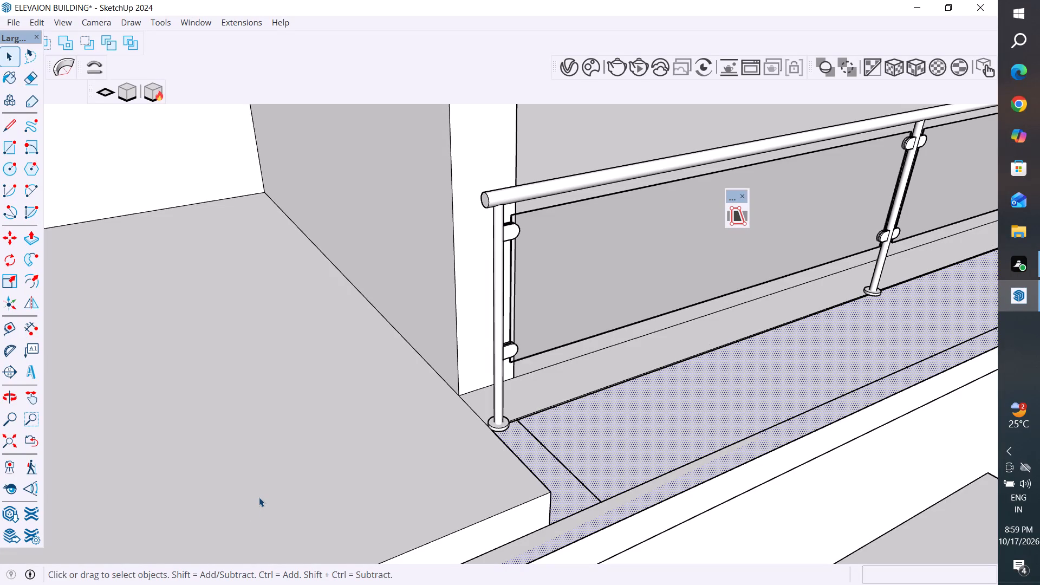
# Clear the selection of the floor strip around the roof's perimeter.
pyautogui.scroll(-8, 396, 379)
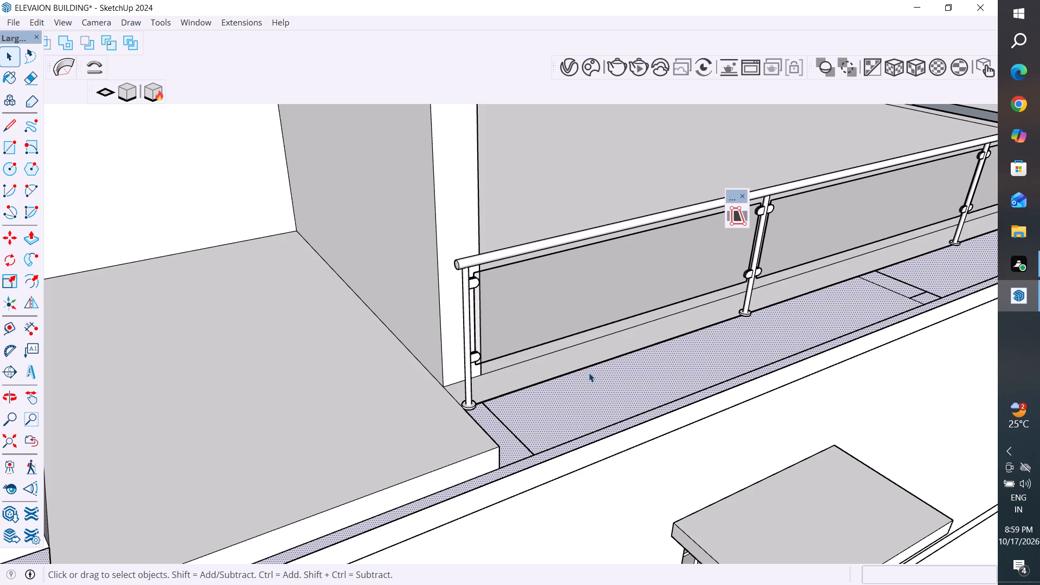
pyautogui.scroll(-6, 469, 308)
pyautogui.scroll(-7, 529, 443)
pyautogui.moveTo(520, 449); pyautogui.dragTo(490, 456, button='middle')
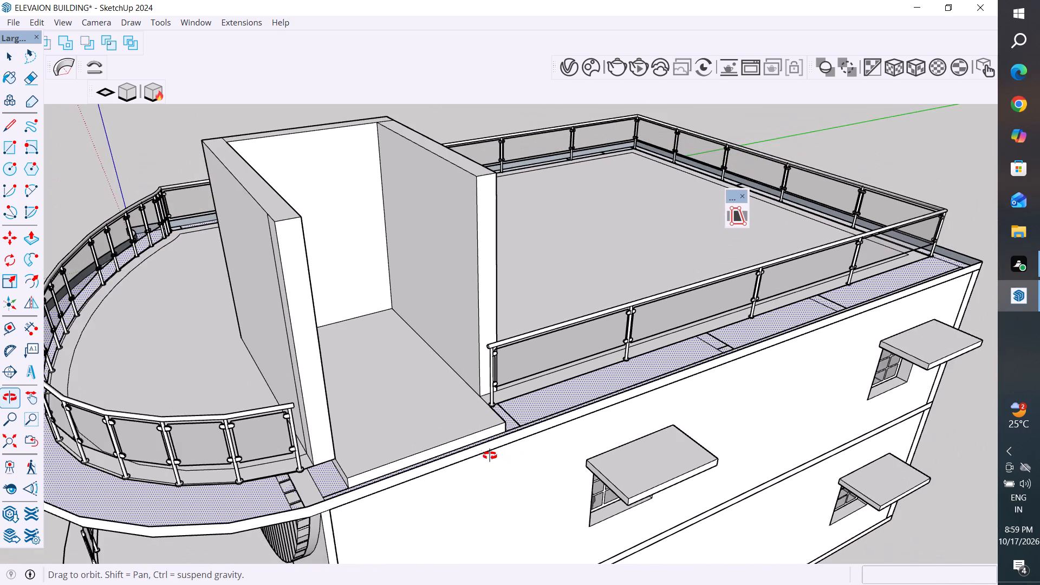
pyautogui.moveTo(490, 456); pyautogui.dragTo(430, 478, button='middle')
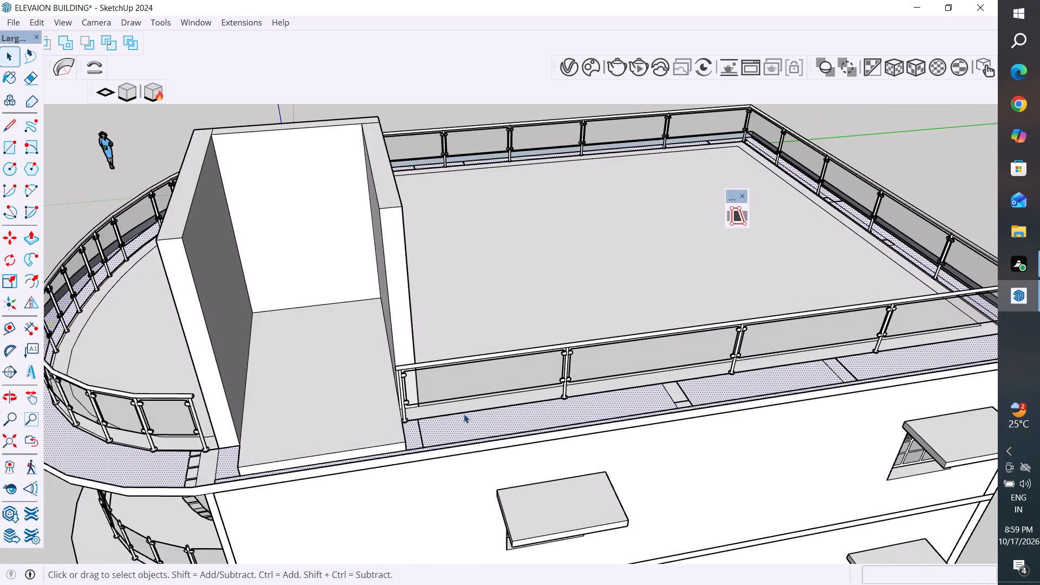
pyautogui.scroll(3, 465, 413)
pyautogui.scroll(-10, 466, 413)
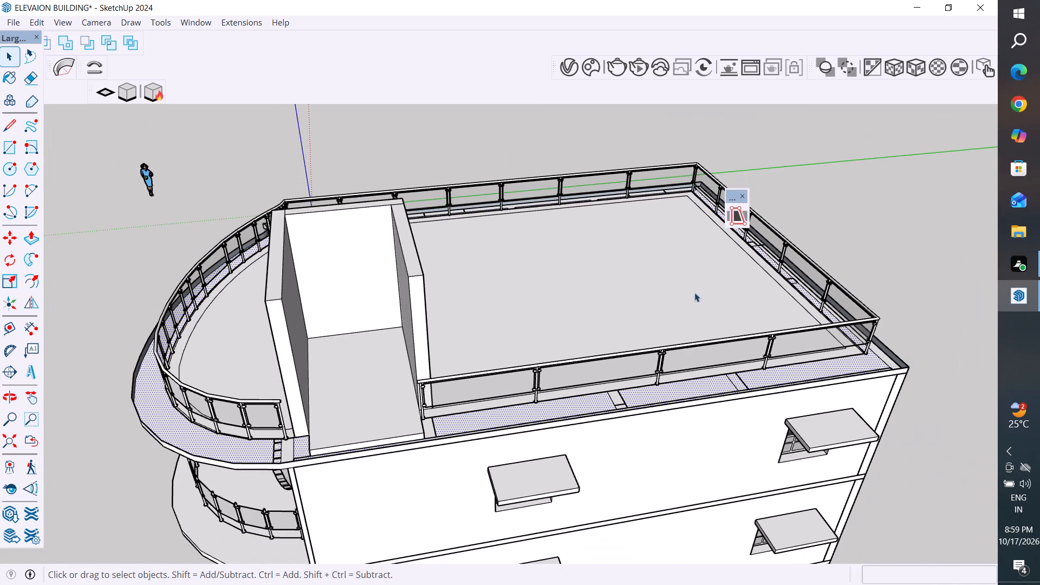
pyautogui.click(866, 197)
# Select the shaft and base disc of the railing's end post beside the stair enclosure side wall.
pyautogui.scroll(-1, 549, 416)
pyautogui.scroll(2, 608, 436)
pyautogui.scroll(2, 516, 434)
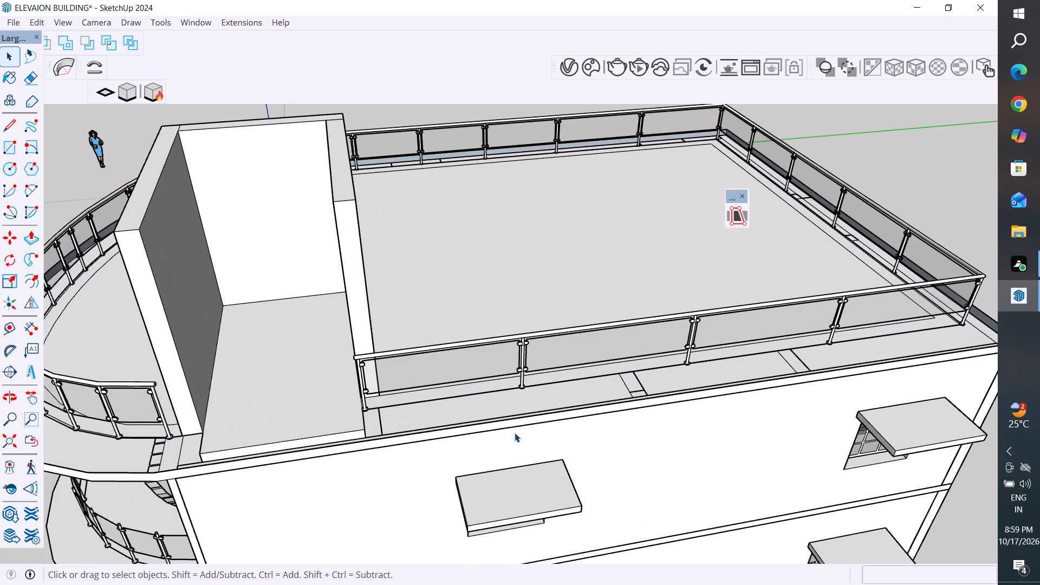
pyautogui.scroll(-4, 385, 381)
pyautogui.moveTo(415, 422); pyautogui.dragTo(489, 329, button='middle')
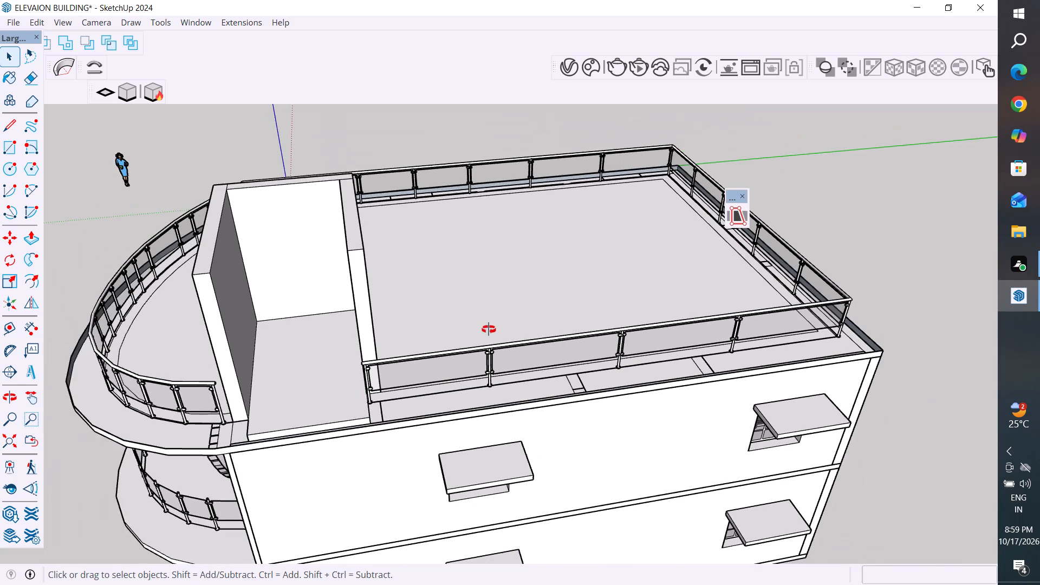
pyautogui.moveTo(489, 329); pyautogui.dragTo(541, 327, button='middle')
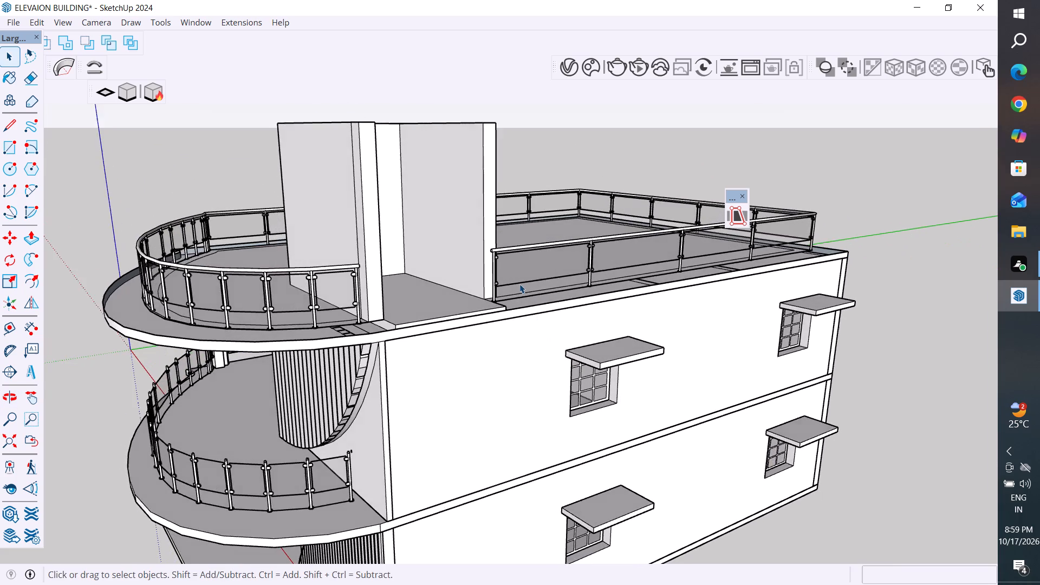
pyautogui.scroll(4, 522, 279)
pyautogui.moveTo(582, 312); pyautogui.dragTo(644, 352, button='middle')
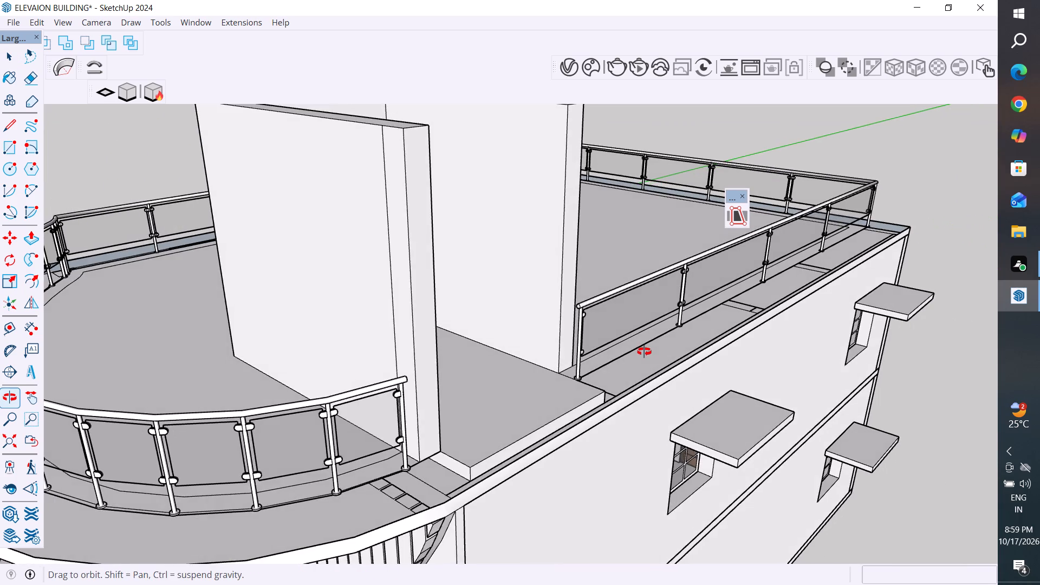
pyautogui.moveTo(644, 352); pyautogui.dragTo(642, 350, button='middle')
pyautogui.scroll(4, 696, 296)
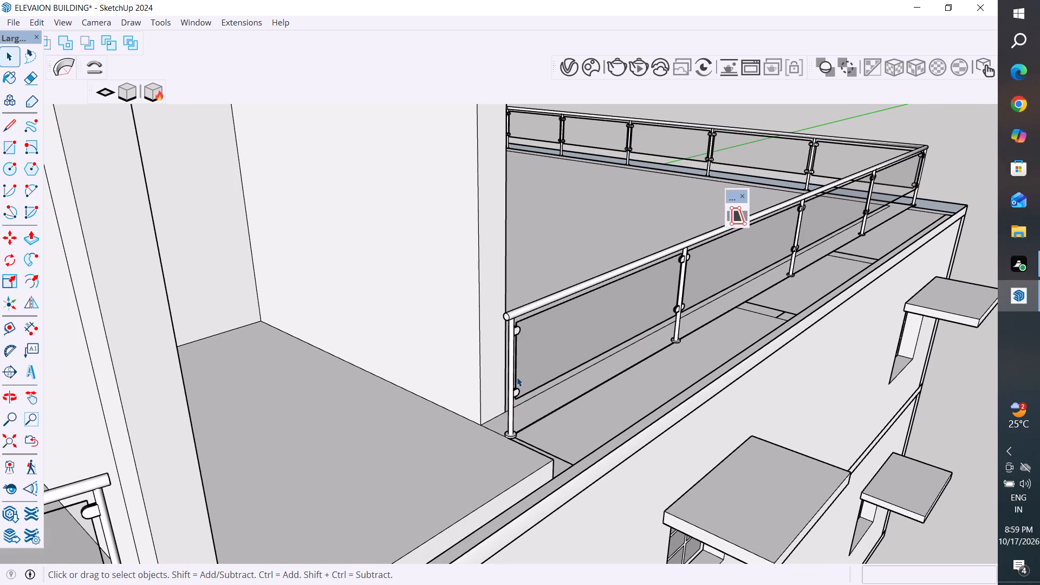
pyautogui.click(516, 377)
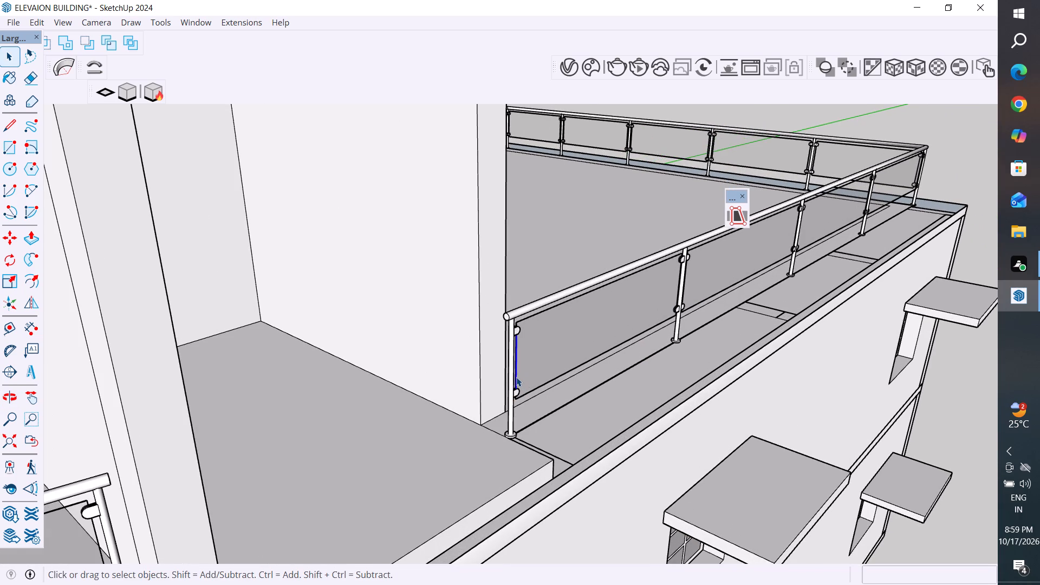
pyautogui.scroll(1, 548, 347)
pyautogui.click(557, 340)
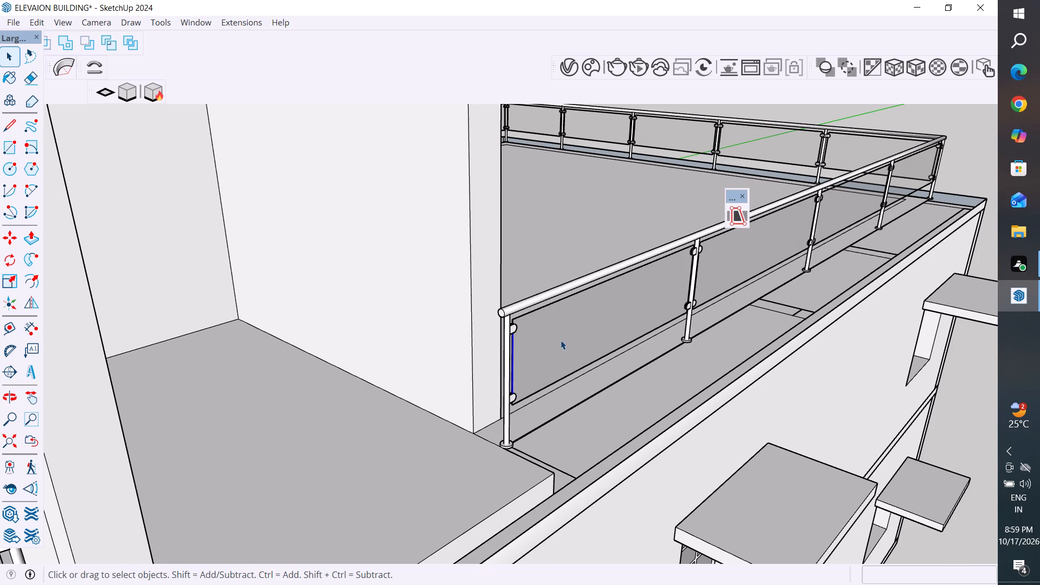
pyautogui.moveTo(586, 347); pyautogui.dragTo(530, 348, button='middle')
pyautogui.click(431, 356)
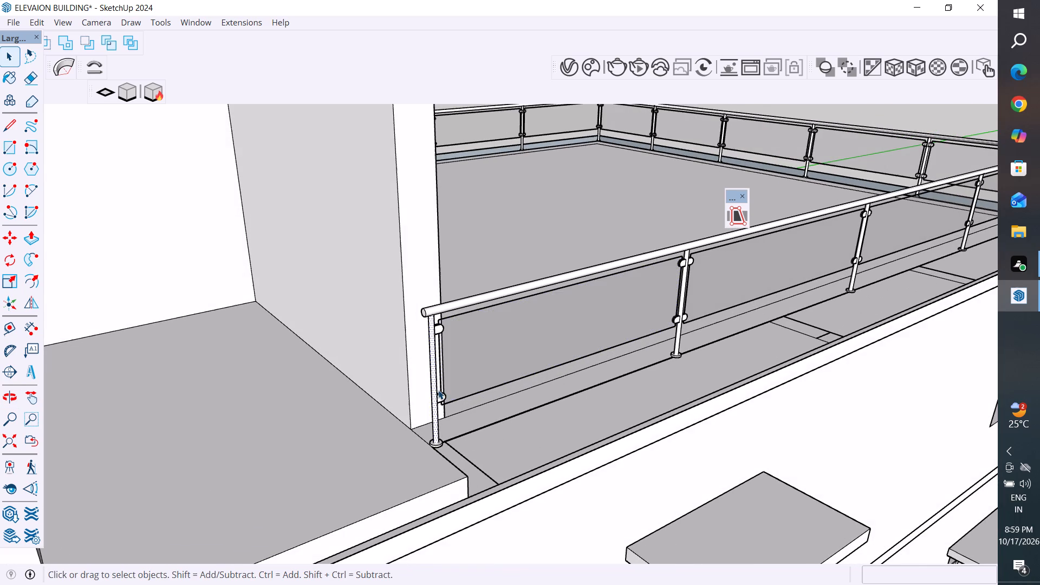
pyautogui.scroll(4, 431, 444)
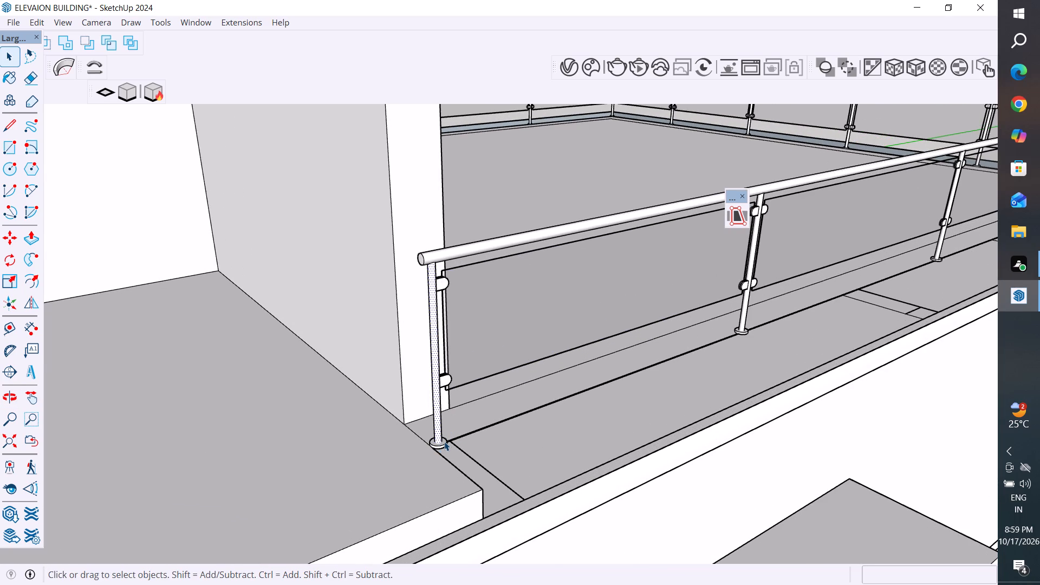
pyautogui.scroll(4, 444, 441)
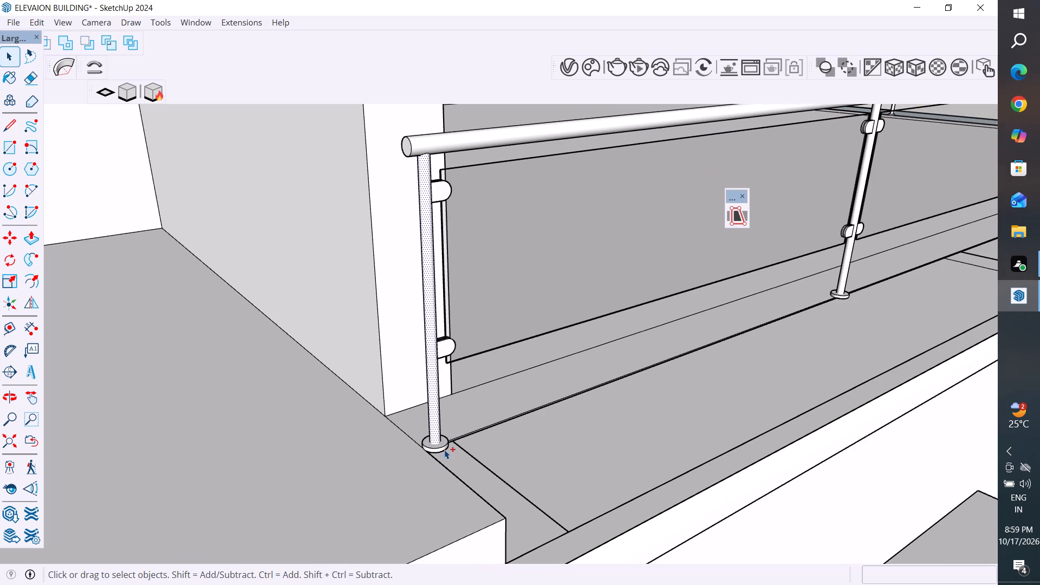
pyautogui.keyDown('ctrl'); pyautogui.click(447, 448); pyautogui.keyUp('ctrl')
pyautogui.keyDown('ctrl'); pyautogui.scroll(4, 442, 451); pyautogui.keyUp('ctrl')
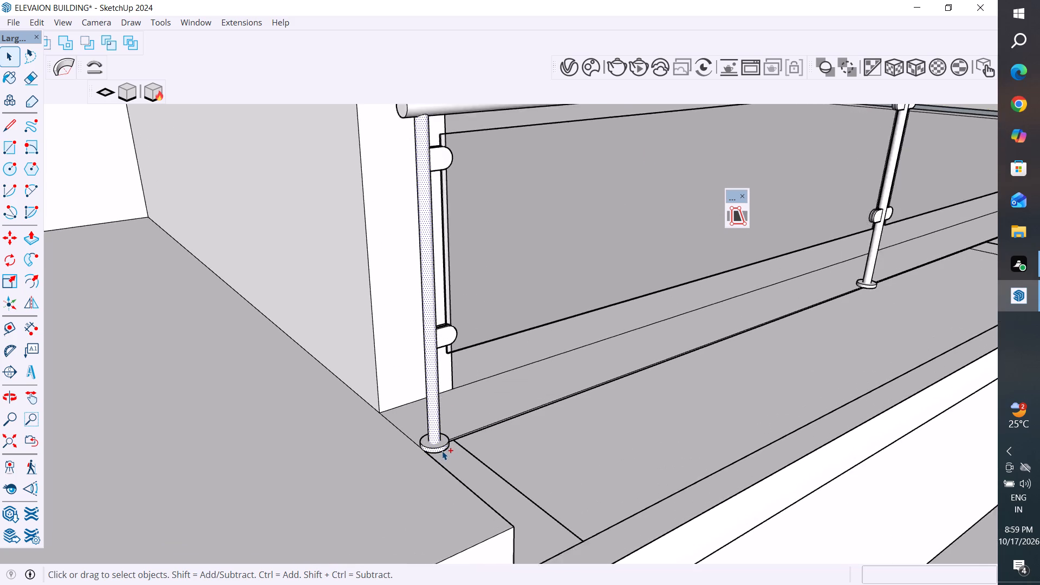
pyautogui.keyDown('ctrl'); pyautogui.scroll(2, 442, 451); pyautogui.keyUp('ctrl')
pyautogui.scroll(5, 442, 451)
pyautogui.keyDown('ctrl'); pyautogui.click(443, 436); pyautogui.keyUp('ctrl')
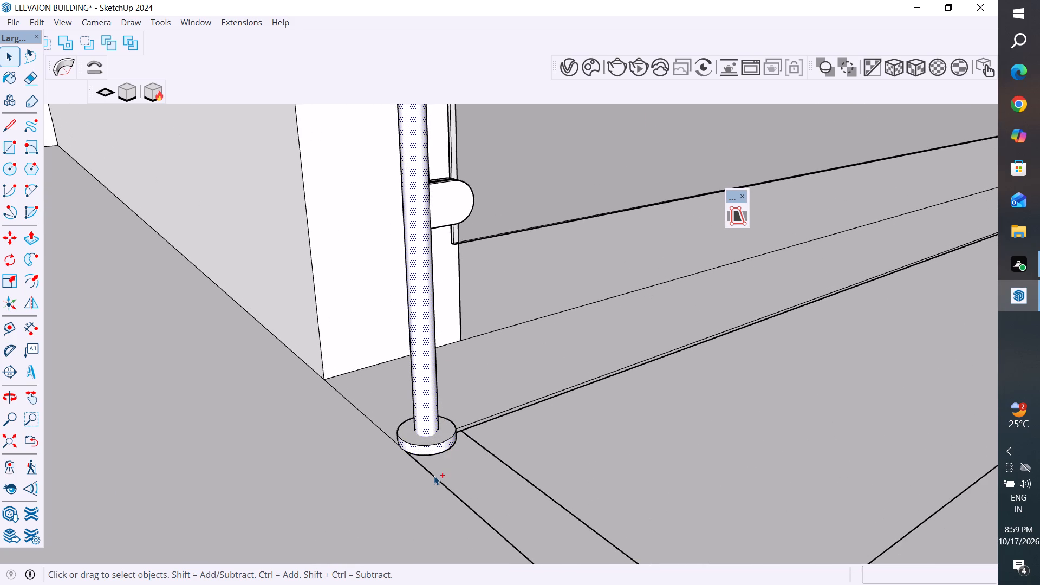
# Add the outward faces of the end post's lower and upper glass clamps to the selection.
pyautogui.scroll(-12, 434, 476)
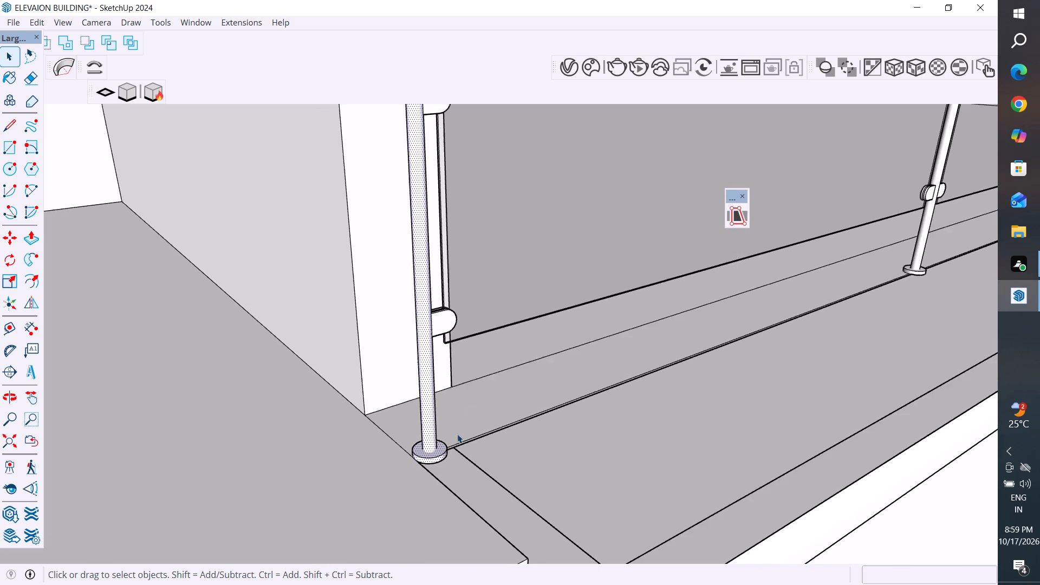
pyautogui.scroll(-4, 433, 485)
pyautogui.moveTo(562, 338); pyautogui.dragTo(513, 361, button='middle')
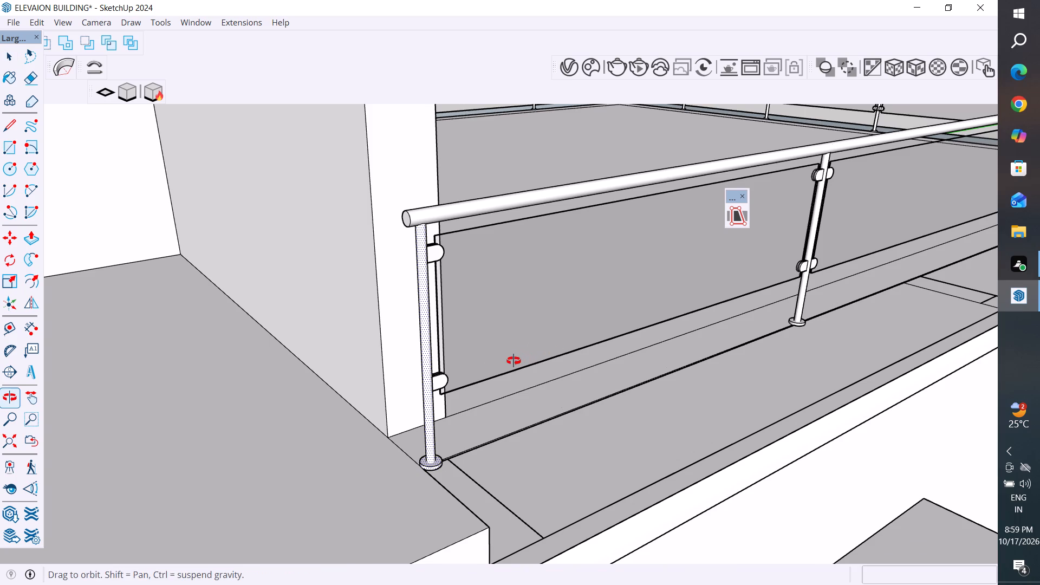
pyautogui.moveTo(513, 361); pyautogui.dragTo(502, 365, button='middle')
pyautogui.scroll(4, 413, 349)
pyautogui.scroll(3, 400, 425)
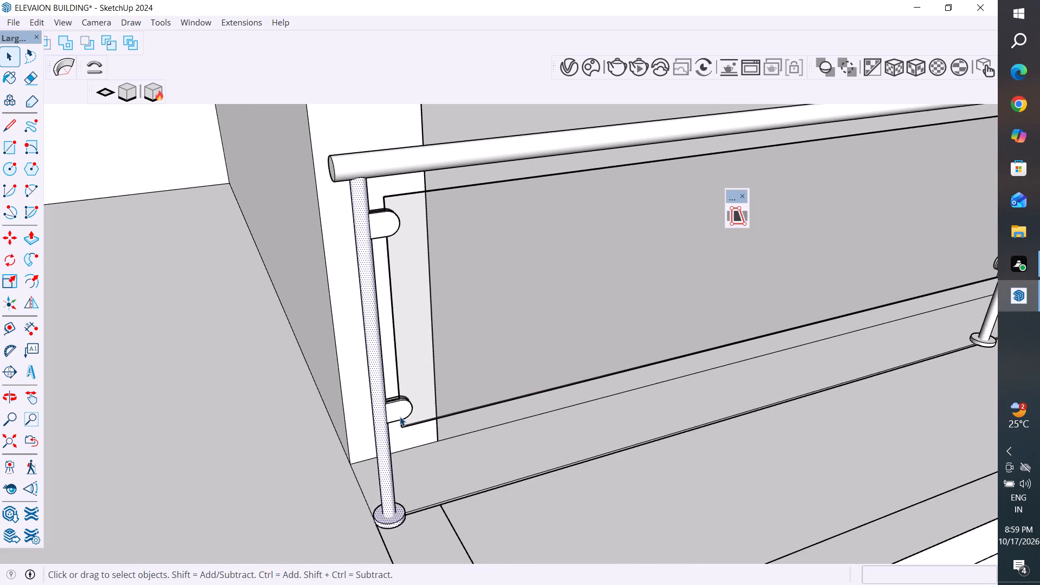
pyautogui.scroll(1, 400, 417)
pyautogui.keyDown('ctrl'); pyautogui.click(402, 408); pyautogui.keyUp('ctrl')
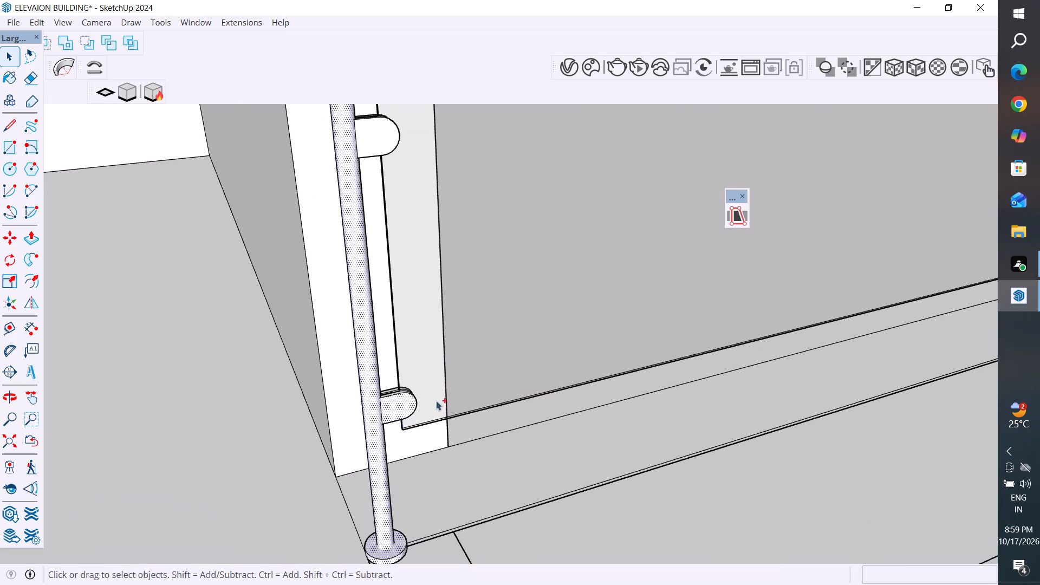
pyautogui.scroll(-2, 455, 444)
pyautogui.moveTo(461, 439); pyautogui.dragTo(417, 456, button='middle')
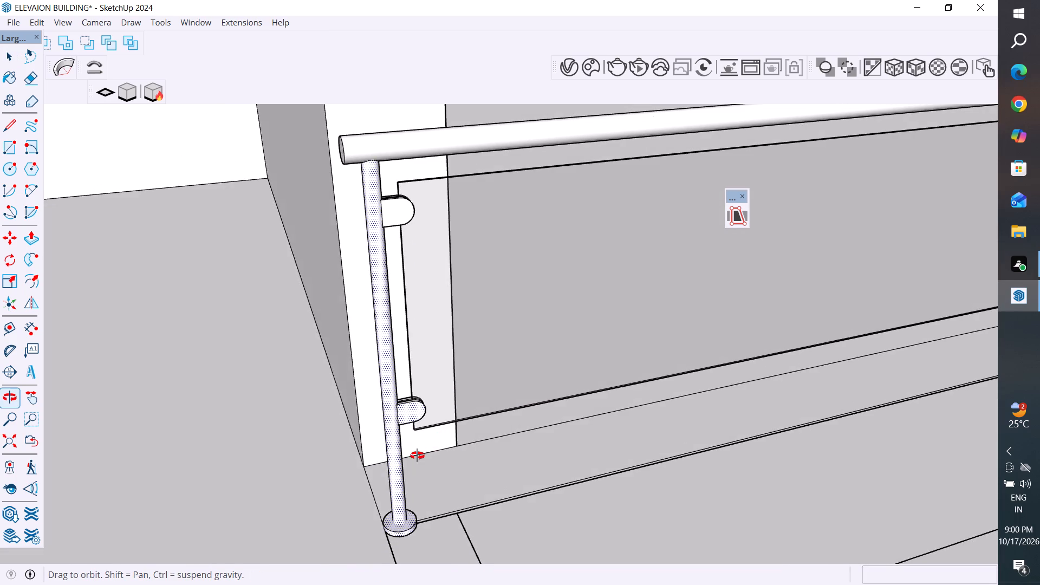
pyautogui.moveTo(417, 456); pyautogui.dragTo(412, 472, button='middle')
pyautogui.scroll(4, 402, 103)
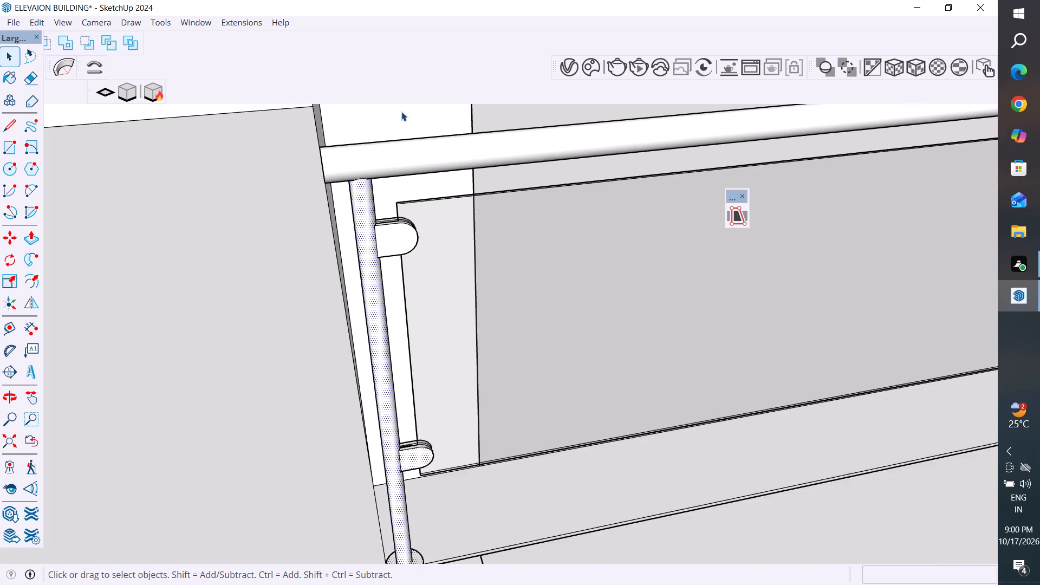
pyautogui.keyDown('ctrl'); pyautogui.click(398, 251); pyautogui.keyUp('ctrl')
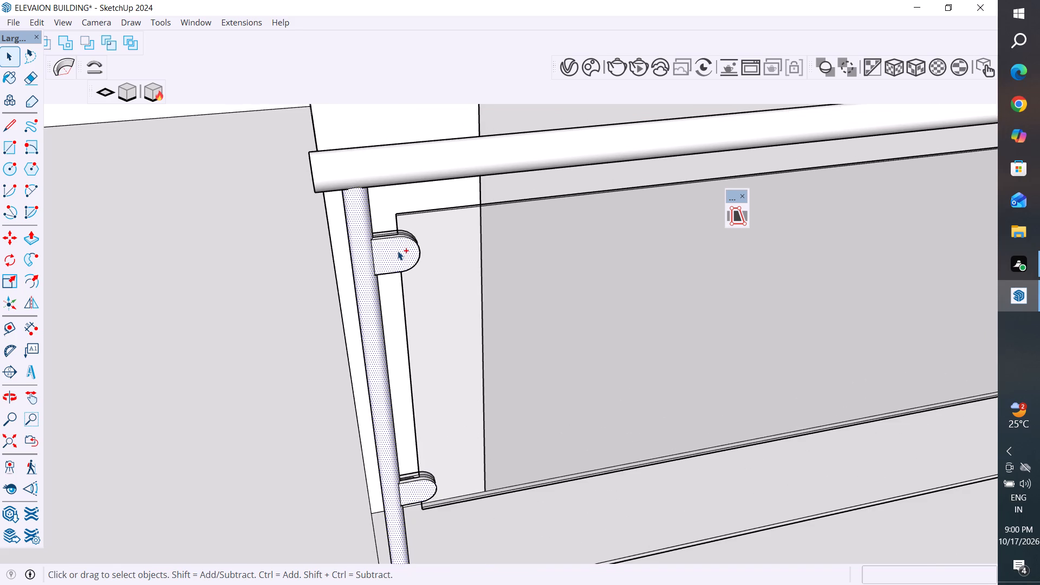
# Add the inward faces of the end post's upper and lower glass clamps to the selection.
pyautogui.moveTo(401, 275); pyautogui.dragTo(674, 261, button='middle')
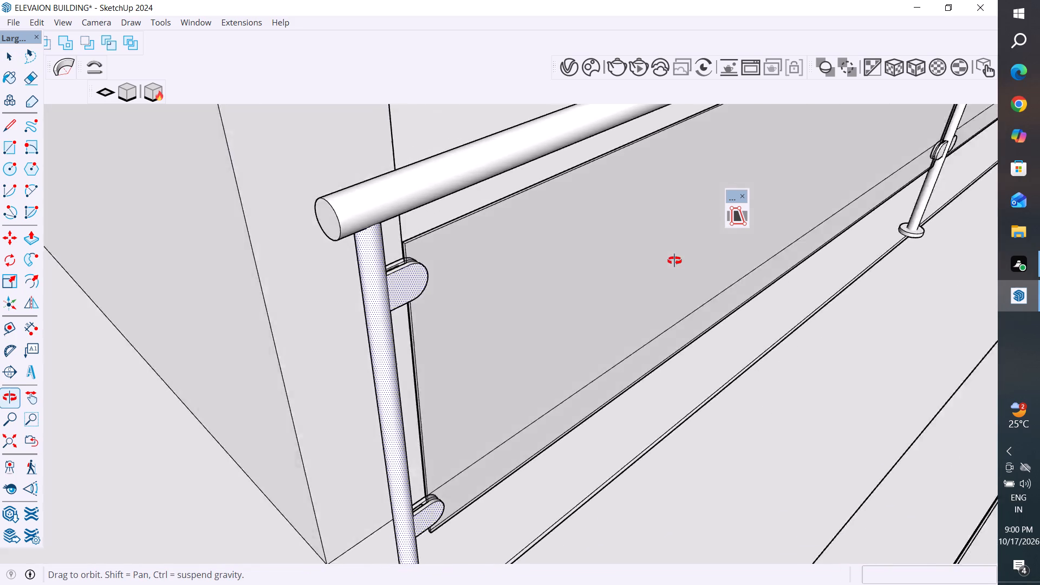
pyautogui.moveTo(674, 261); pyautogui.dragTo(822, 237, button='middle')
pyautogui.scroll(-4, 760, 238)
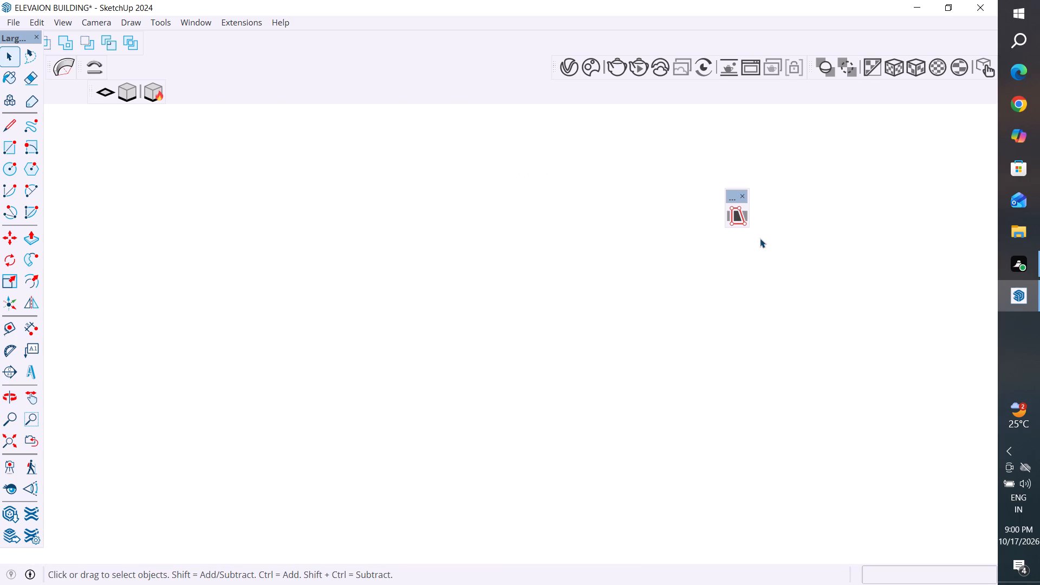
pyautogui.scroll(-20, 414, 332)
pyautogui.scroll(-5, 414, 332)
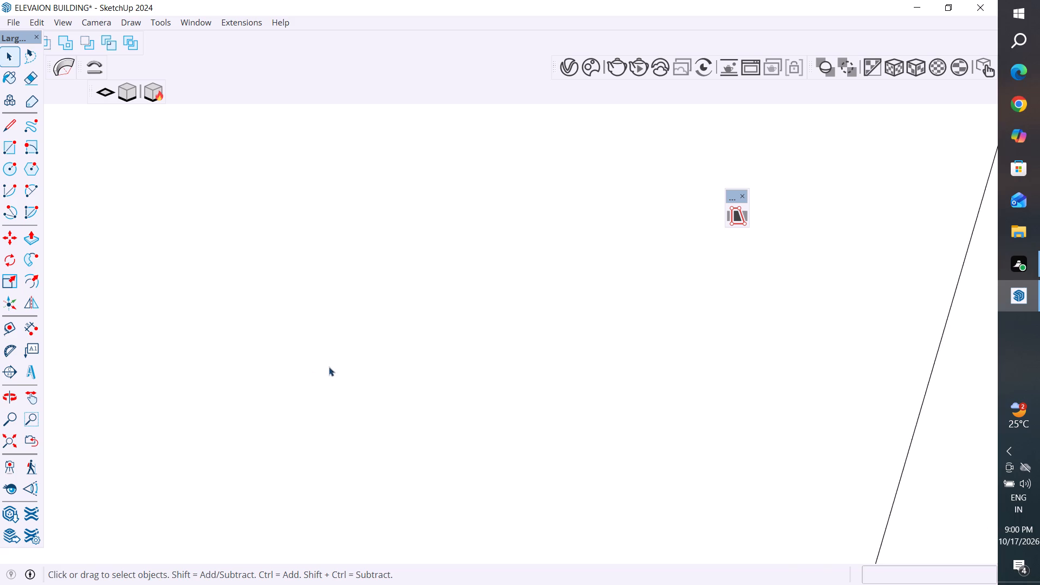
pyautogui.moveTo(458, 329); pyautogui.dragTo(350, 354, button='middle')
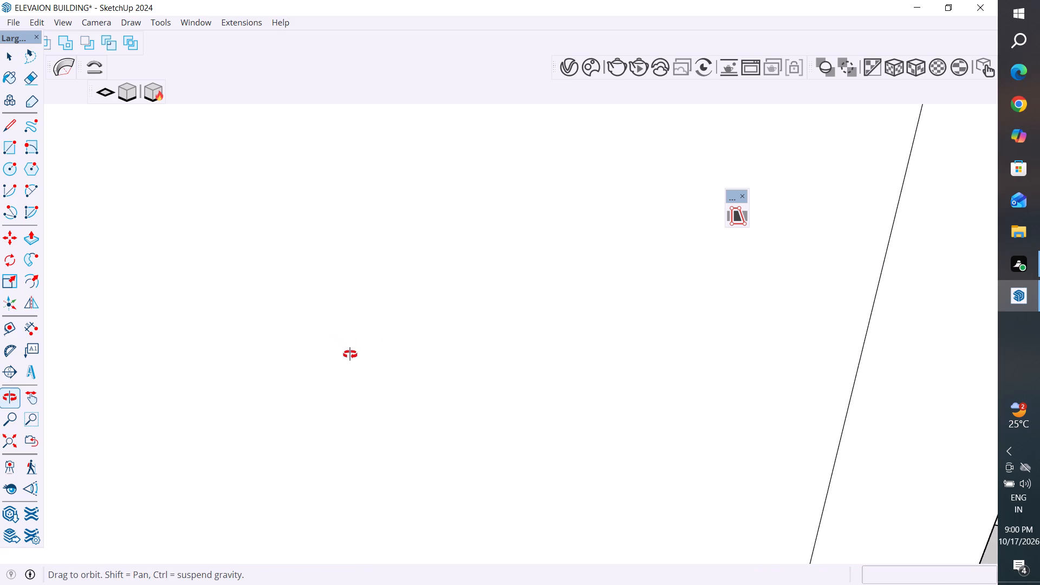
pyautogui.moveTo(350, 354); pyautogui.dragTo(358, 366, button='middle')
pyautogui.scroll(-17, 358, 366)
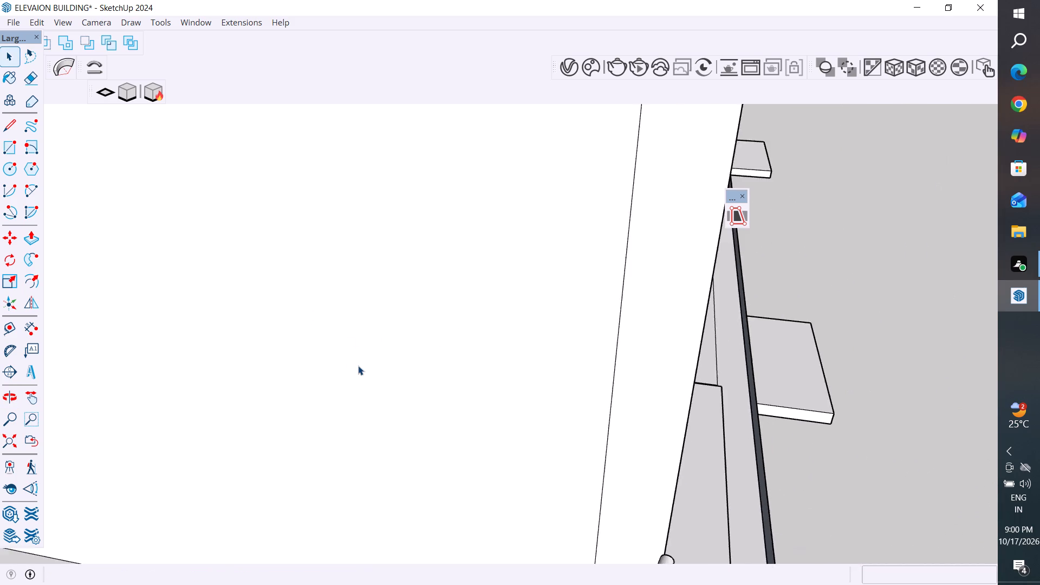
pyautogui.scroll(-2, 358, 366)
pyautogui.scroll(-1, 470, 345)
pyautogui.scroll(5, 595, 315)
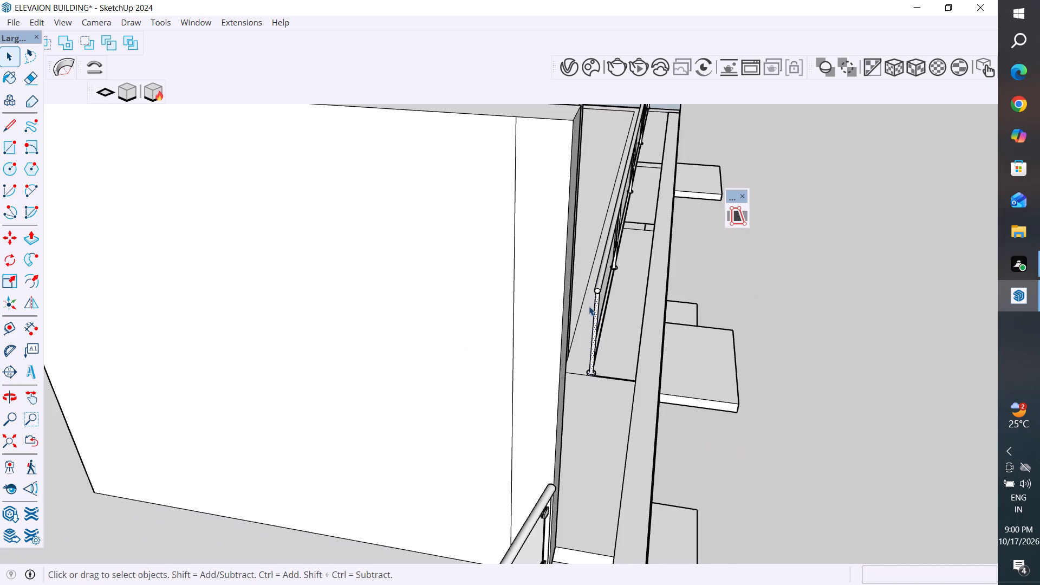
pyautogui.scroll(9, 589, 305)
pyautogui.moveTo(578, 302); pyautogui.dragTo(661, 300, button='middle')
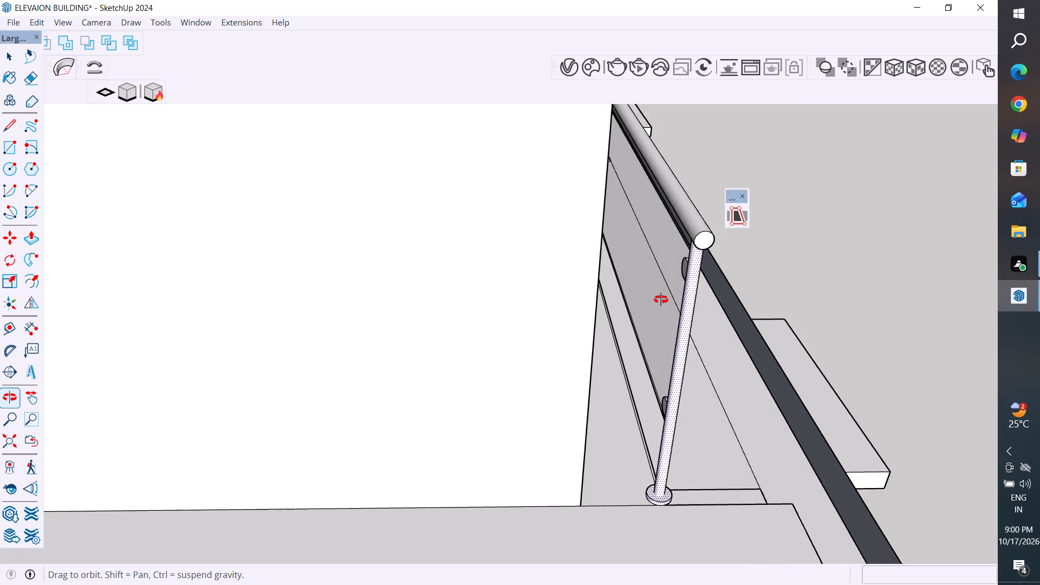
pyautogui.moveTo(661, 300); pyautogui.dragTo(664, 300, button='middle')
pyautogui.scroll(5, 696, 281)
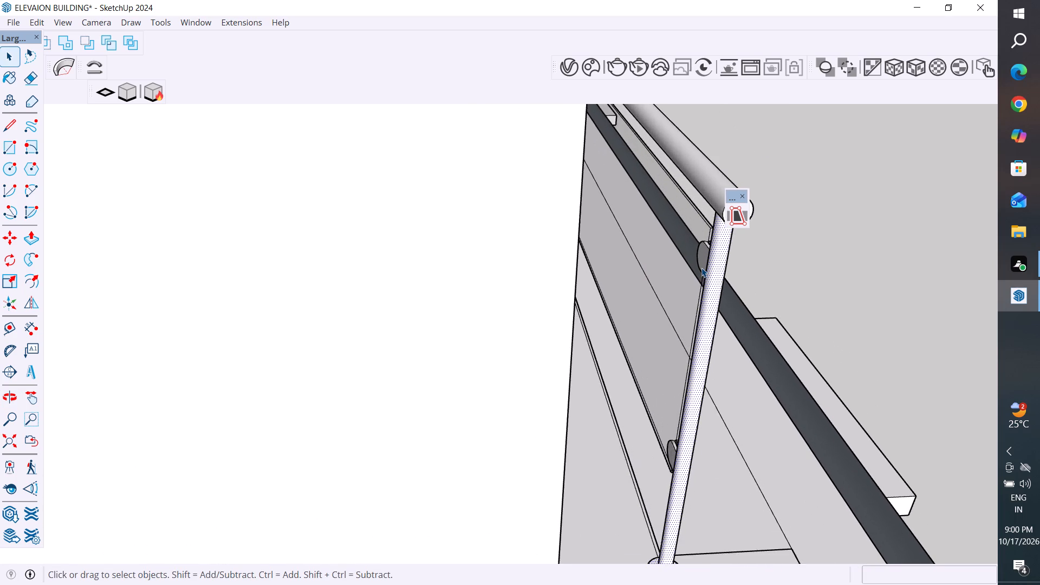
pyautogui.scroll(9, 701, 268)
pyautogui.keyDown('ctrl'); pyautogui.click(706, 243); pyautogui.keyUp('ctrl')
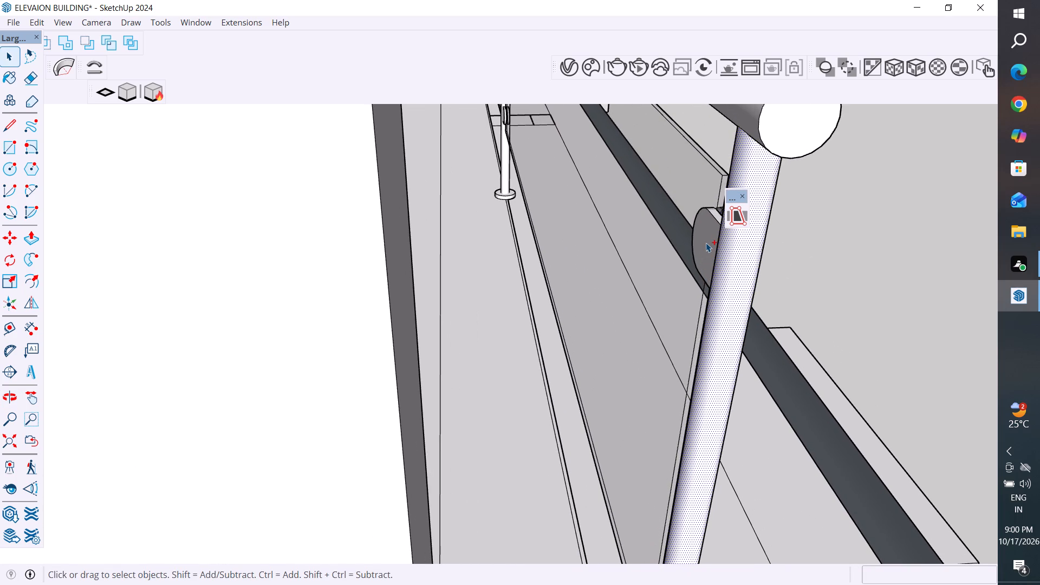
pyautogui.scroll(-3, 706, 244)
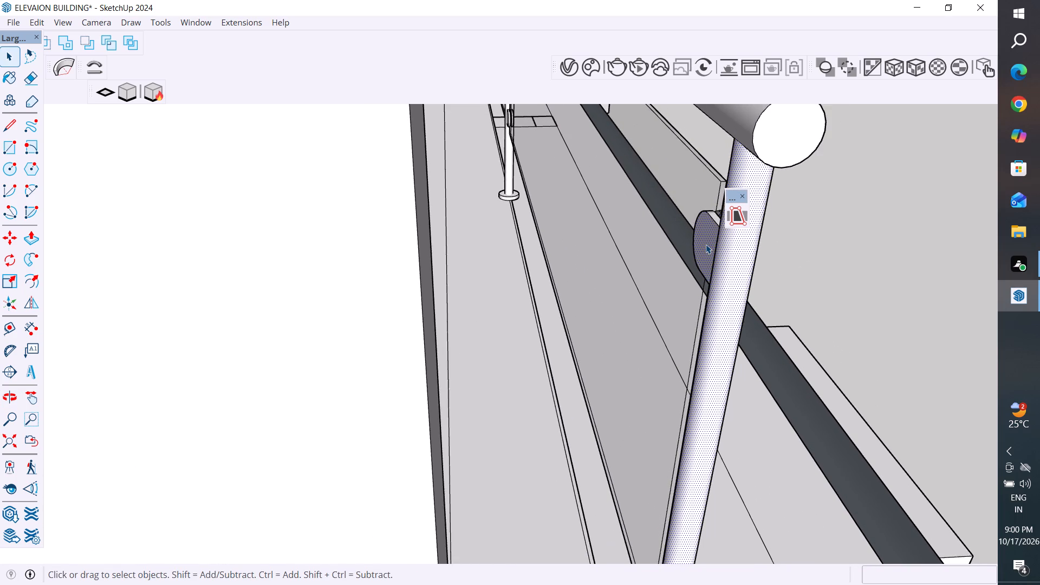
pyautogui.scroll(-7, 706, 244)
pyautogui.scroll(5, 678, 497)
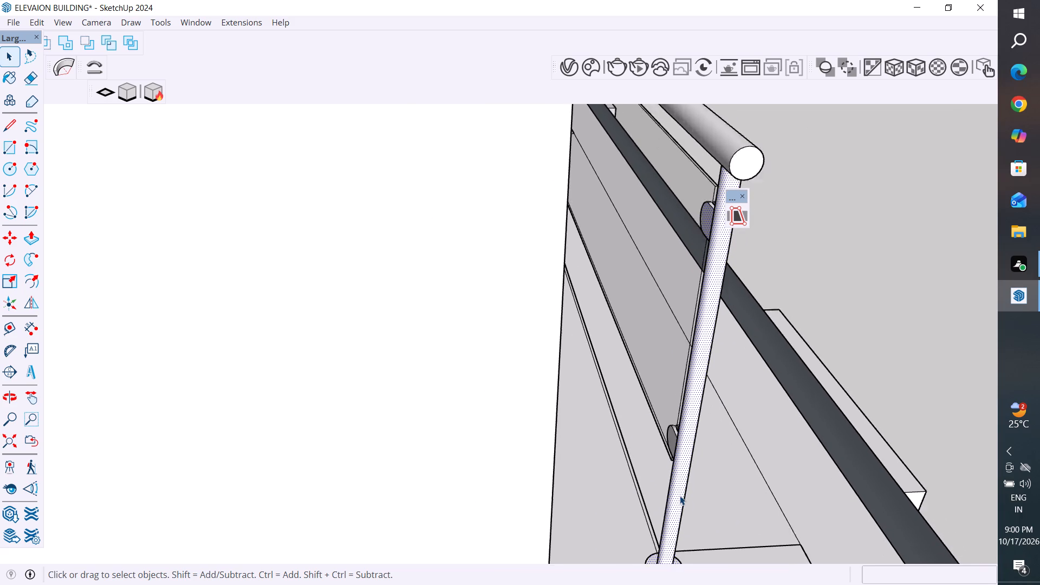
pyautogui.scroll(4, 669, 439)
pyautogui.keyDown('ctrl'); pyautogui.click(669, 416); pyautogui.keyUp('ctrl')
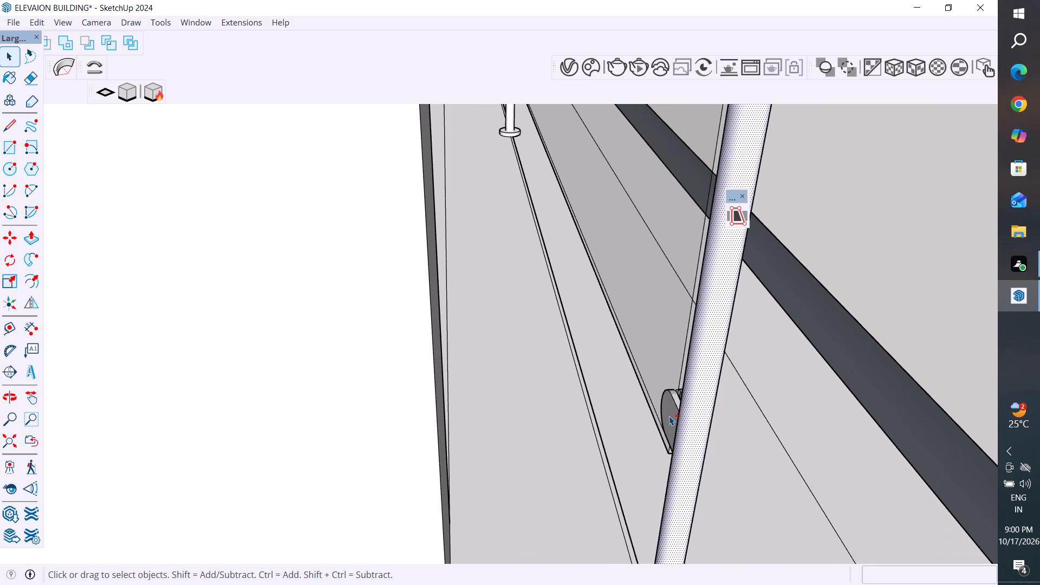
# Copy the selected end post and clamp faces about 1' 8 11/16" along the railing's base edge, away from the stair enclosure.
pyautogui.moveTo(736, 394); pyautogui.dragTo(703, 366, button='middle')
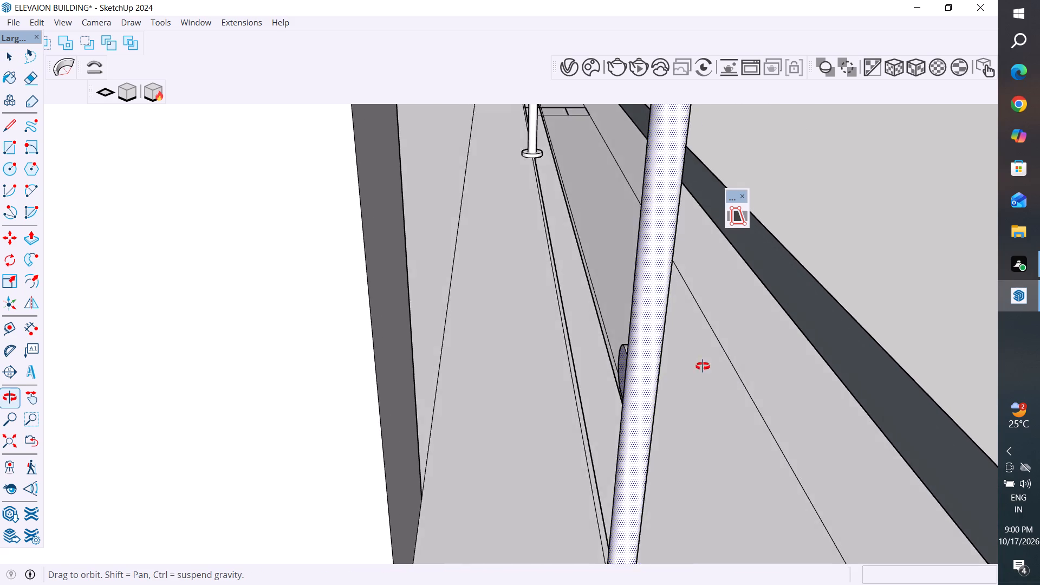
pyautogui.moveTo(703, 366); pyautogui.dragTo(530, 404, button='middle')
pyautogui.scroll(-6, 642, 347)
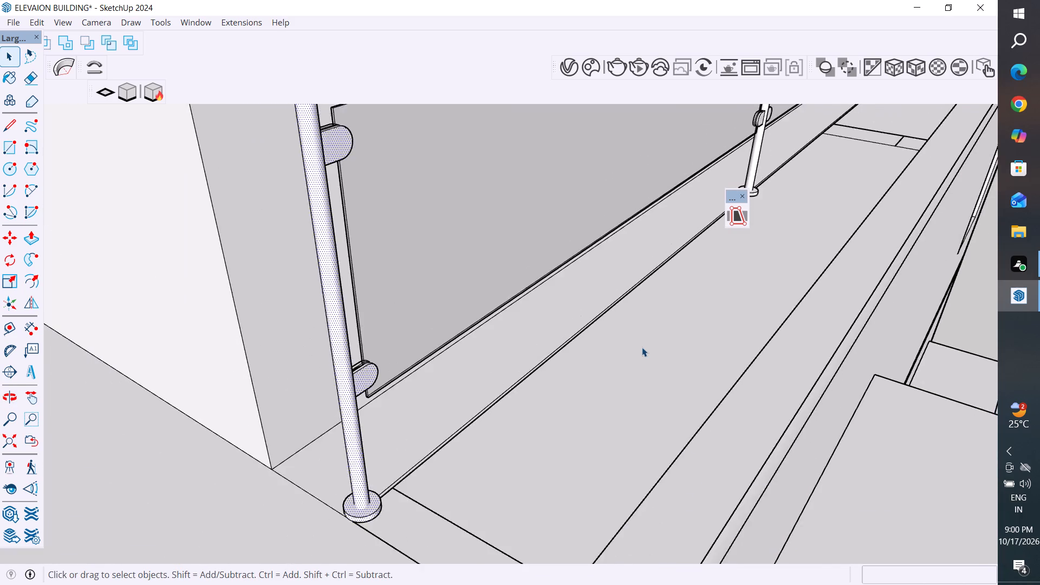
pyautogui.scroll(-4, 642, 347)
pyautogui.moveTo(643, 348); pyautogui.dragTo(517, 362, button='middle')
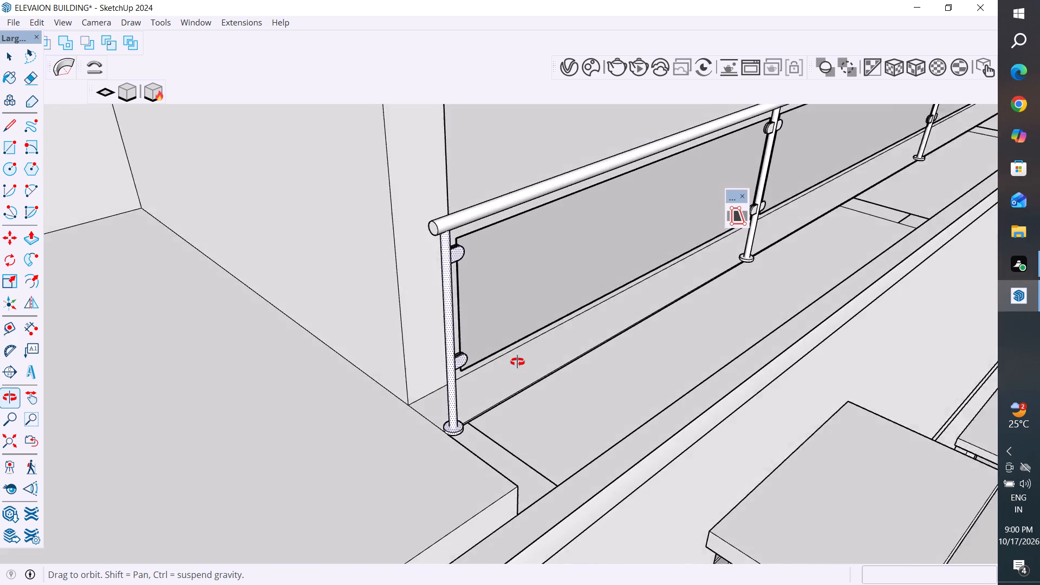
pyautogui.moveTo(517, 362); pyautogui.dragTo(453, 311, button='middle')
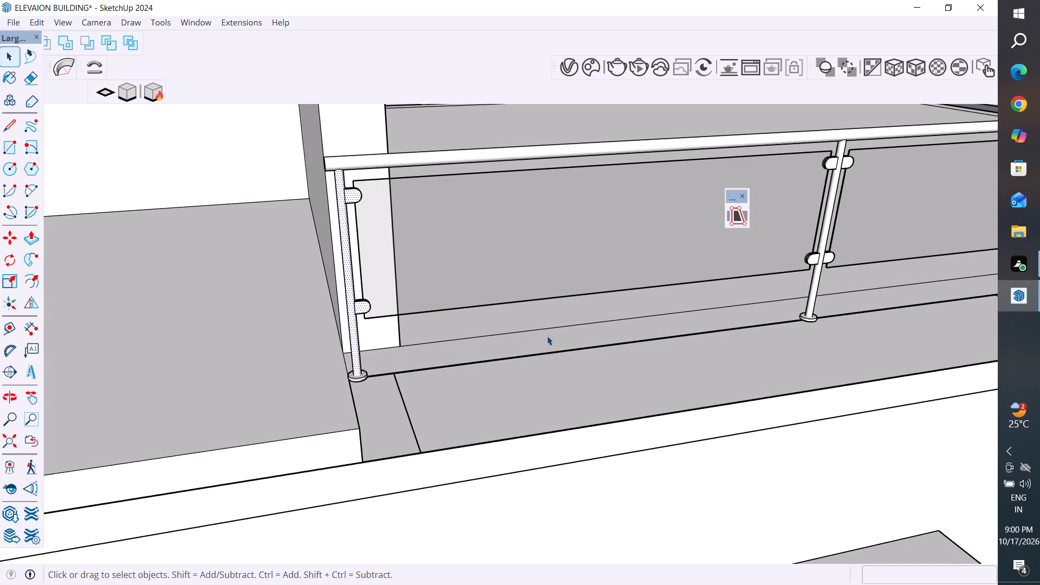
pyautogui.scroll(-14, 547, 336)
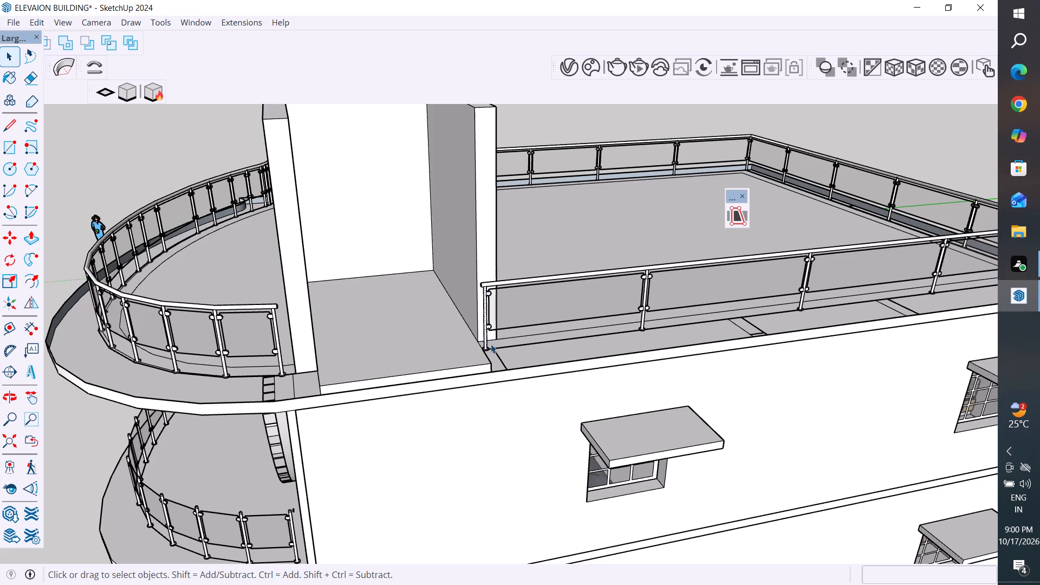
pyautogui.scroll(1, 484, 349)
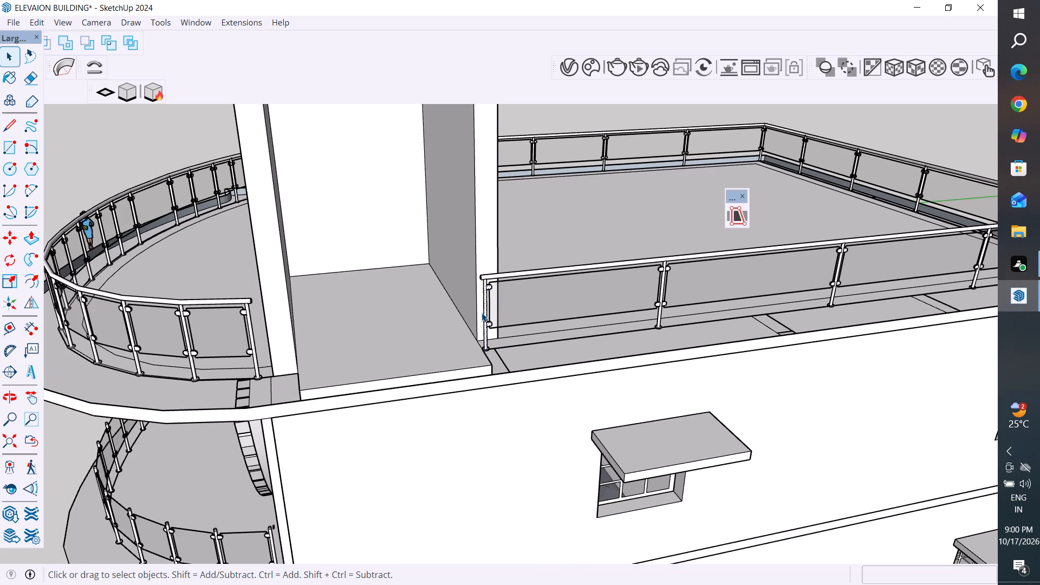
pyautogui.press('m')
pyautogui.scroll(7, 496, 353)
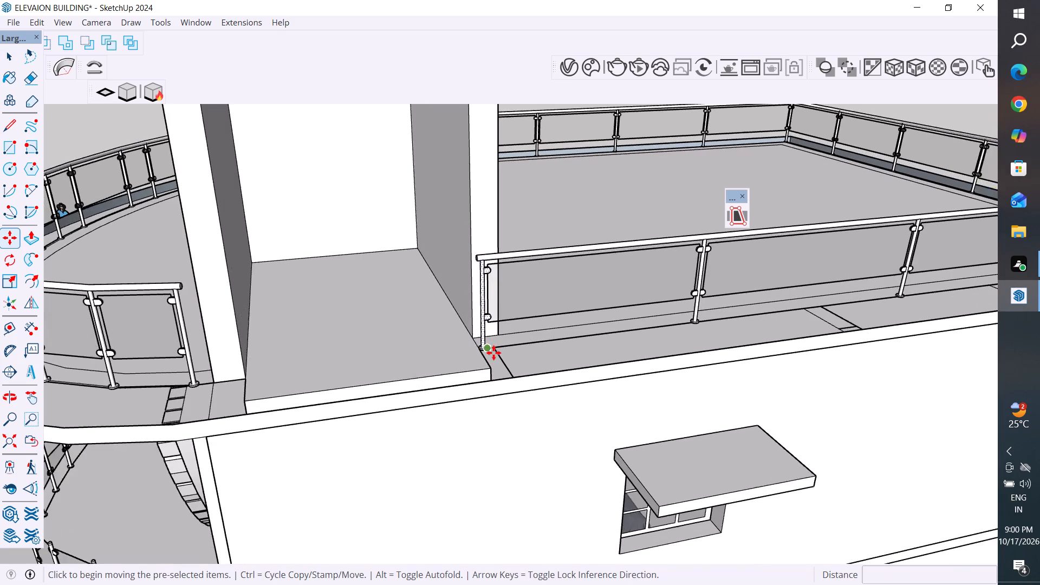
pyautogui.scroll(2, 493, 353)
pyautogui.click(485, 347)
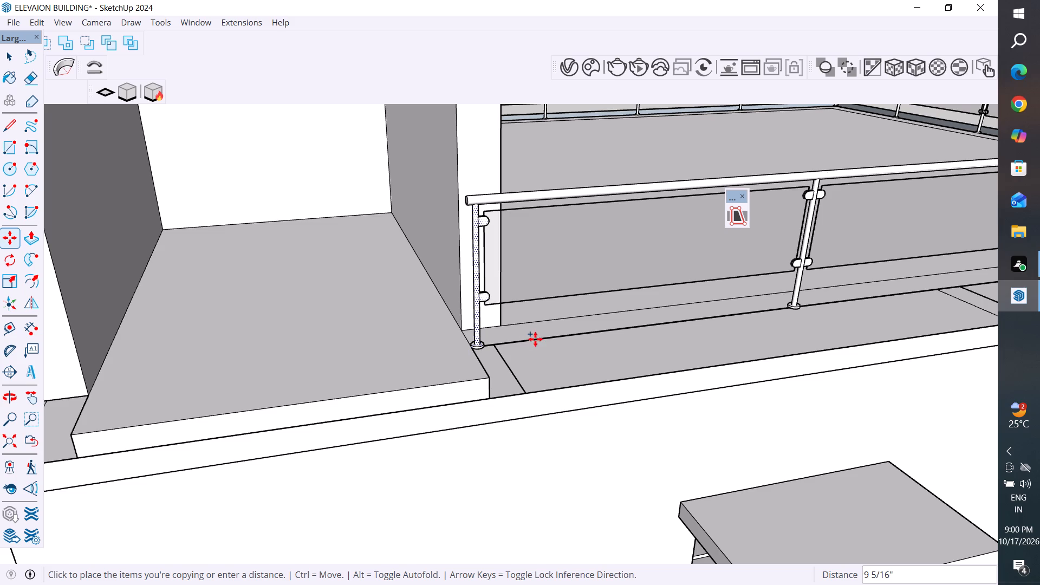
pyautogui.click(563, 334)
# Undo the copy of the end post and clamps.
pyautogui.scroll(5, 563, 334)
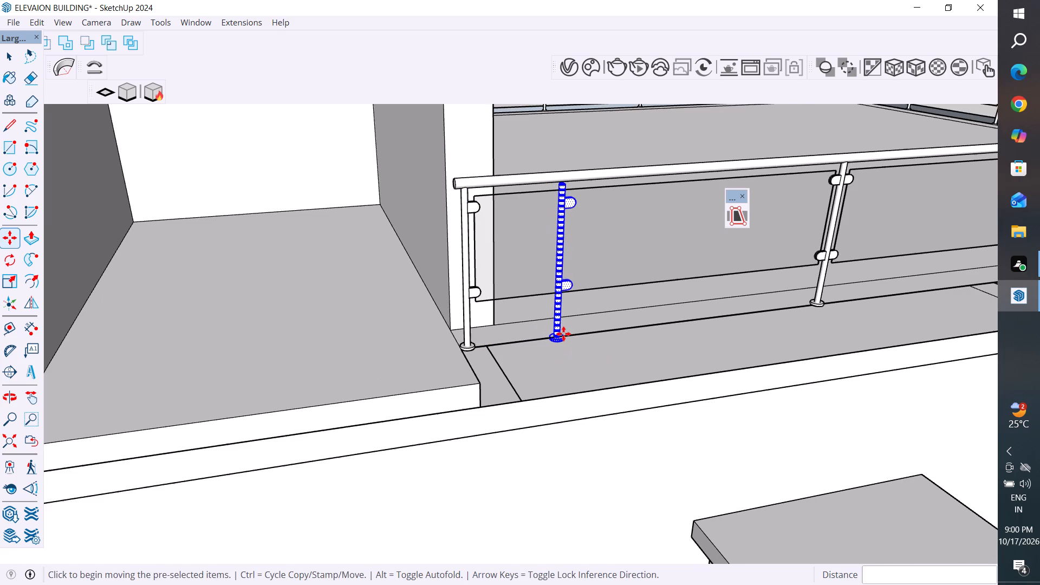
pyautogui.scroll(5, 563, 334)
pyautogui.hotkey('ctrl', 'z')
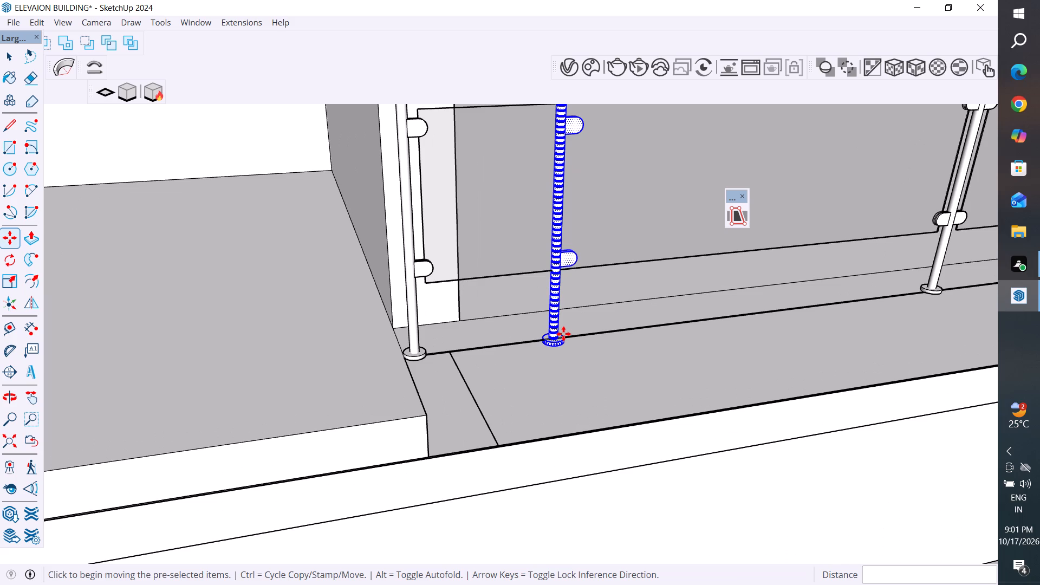
# Select the end post beside the stair enclosure together with the outward faces of its upper and lower glass clamps.
pyautogui.scroll(3, 563, 334)
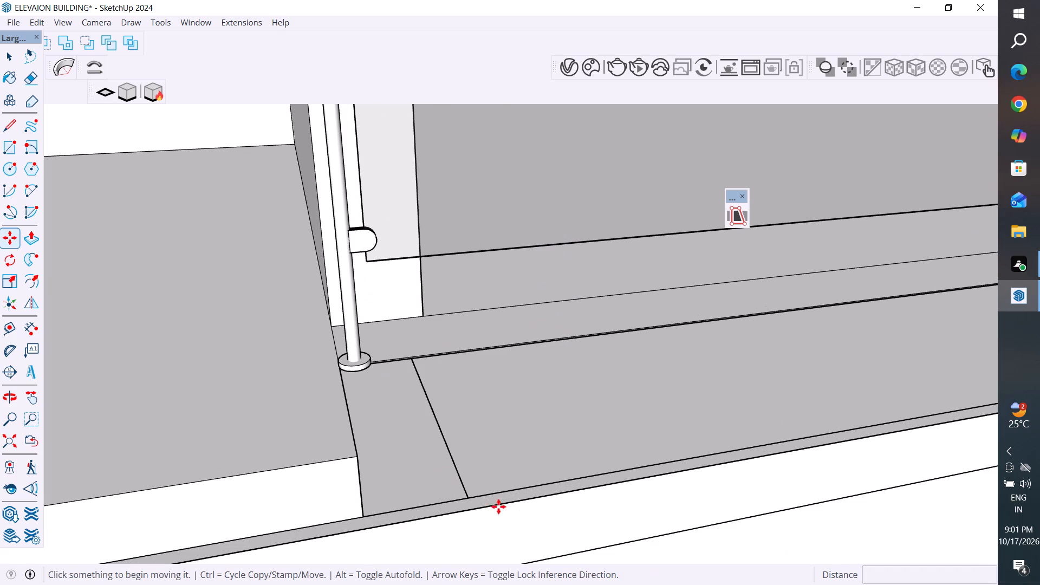
pyautogui.scroll(-9, 520, 518)
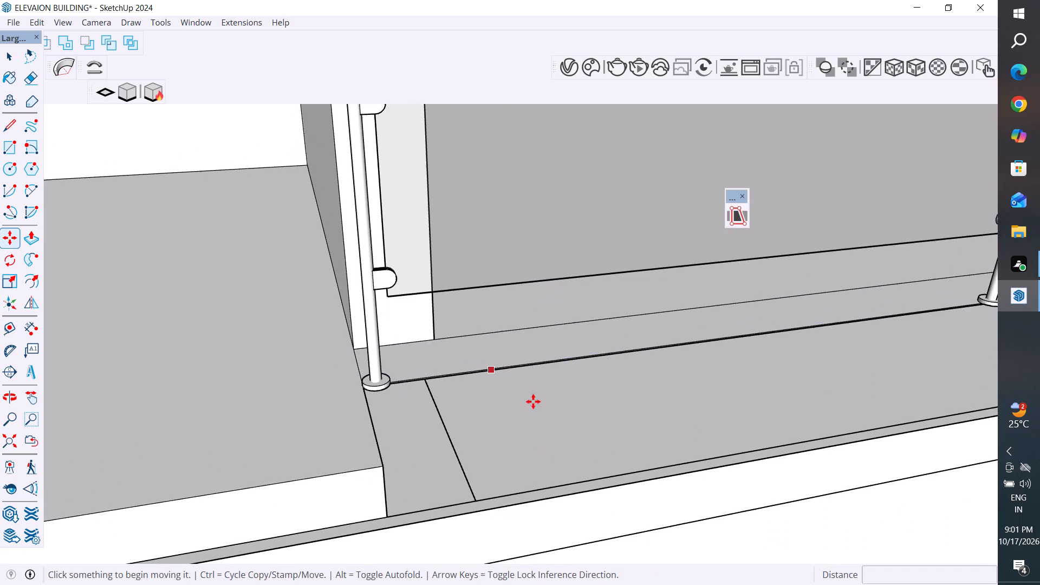
pyautogui.scroll(-8, 517, 391)
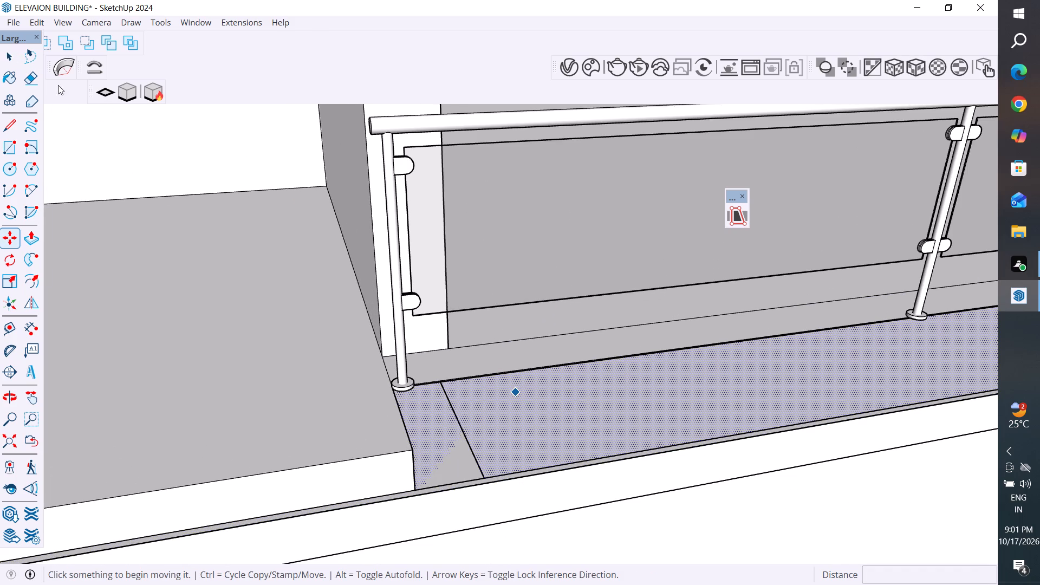
pyautogui.scroll(-2, 247, 436)
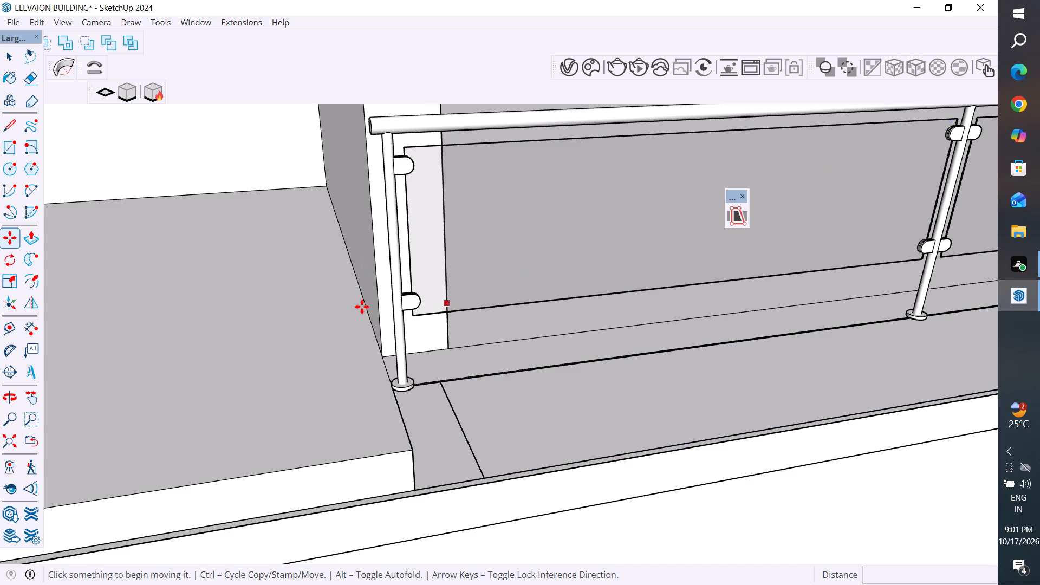
pyautogui.press('Escape')
pyautogui.click(11, 58)
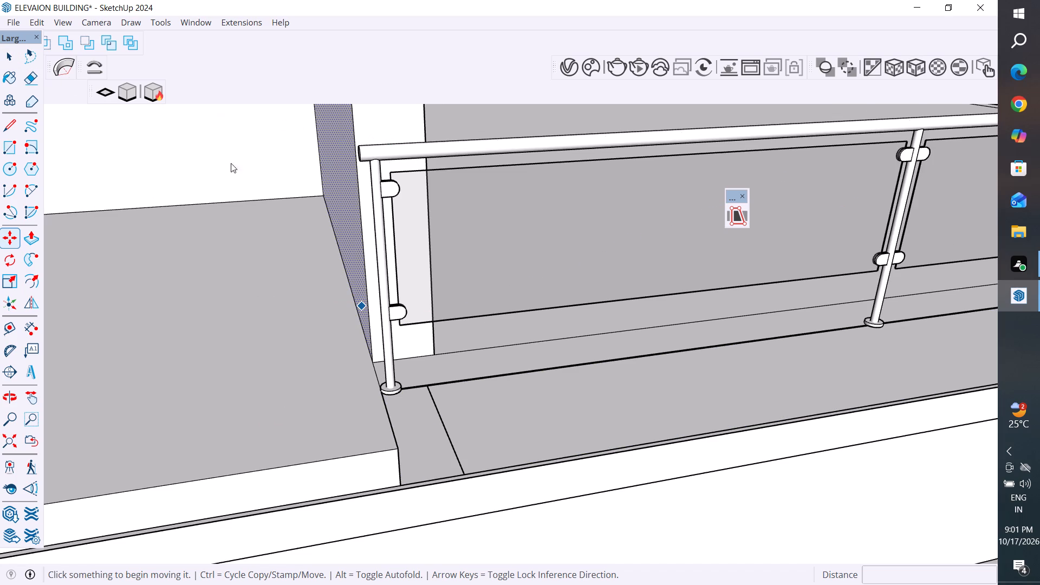
pyautogui.scroll(3, 383, 117)
pyautogui.click(376, 217)
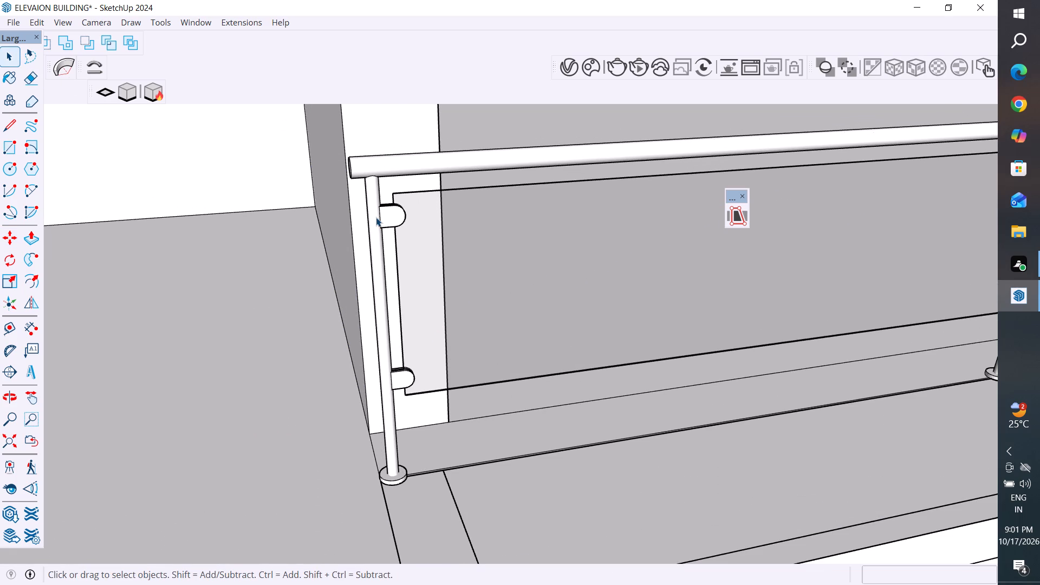
pyautogui.scroll(1, 378, 253)
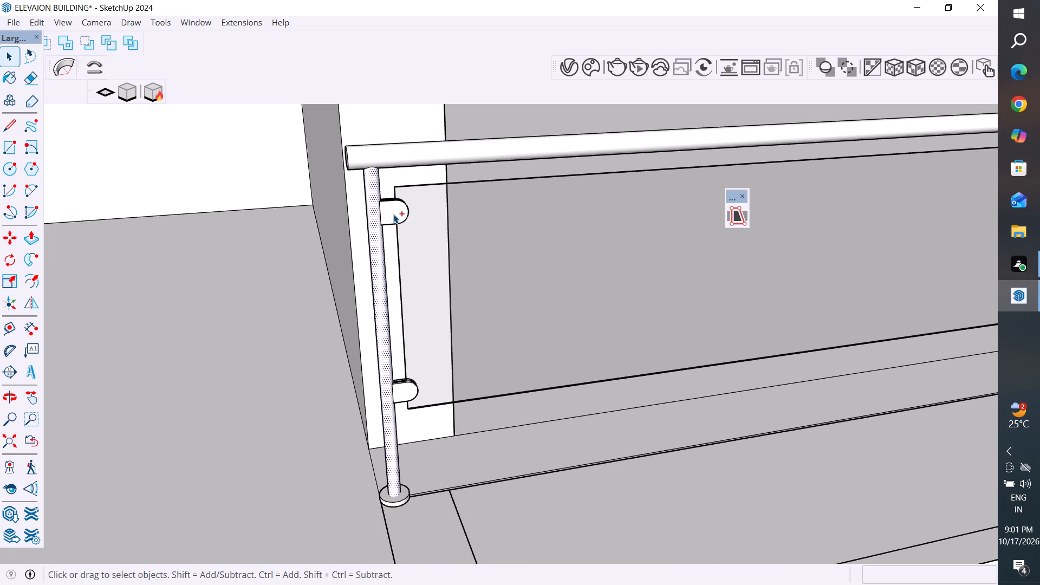
pyautogui.keyDown('ctrl'); pyautogui.click(393, 214); pyautogui.keyUp('ctrl')
pyautogui.keyDown('ctrl'); pyautogui.click(401, 390); pyautogui.keyUp('ctrl')
# Add the side and top faces of the end post's round base plate to the selection.
pyautogui.scroll(8, 403, 511)
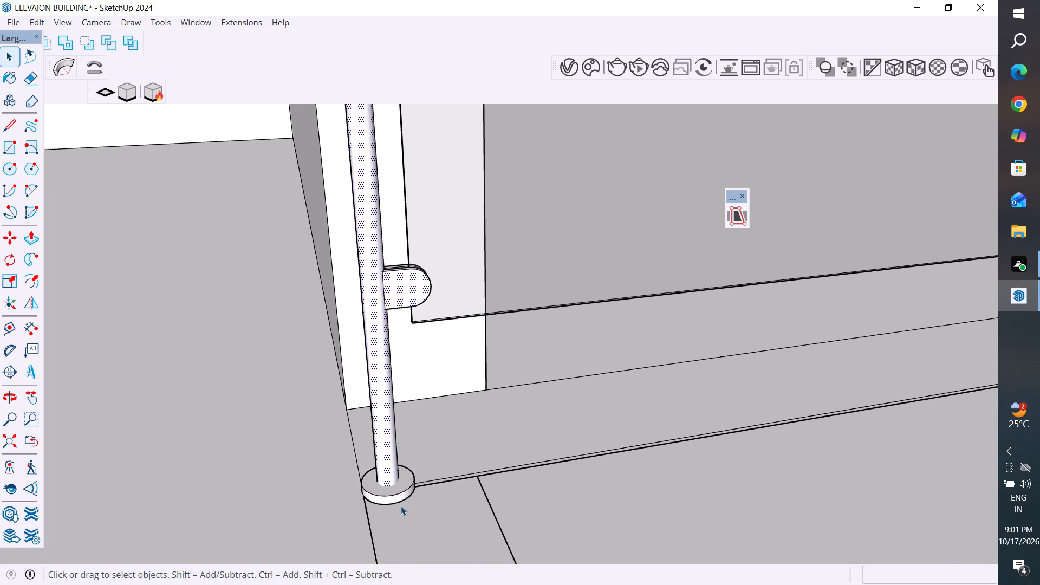
pyautogui.scroll(2, 401, 506)
pyautogui.keyDown('ctrl'); pyautogui.click(386, 495); pyautogui.keyUp('ctrl')
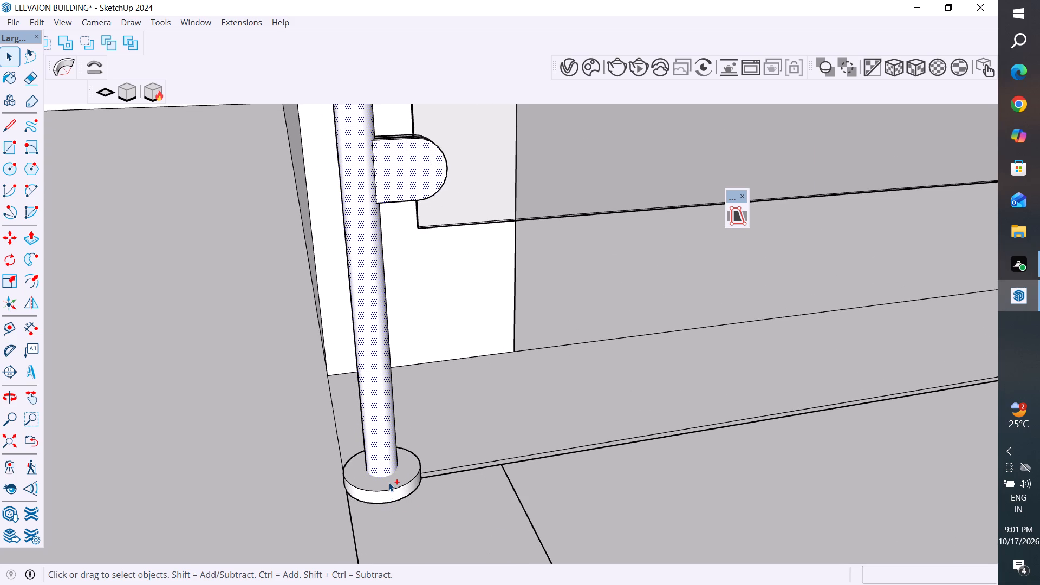
pyautogui.keyDown('ctrl'); pyautogui.click(388, 482); pyautogui.keyUp('ctrl')
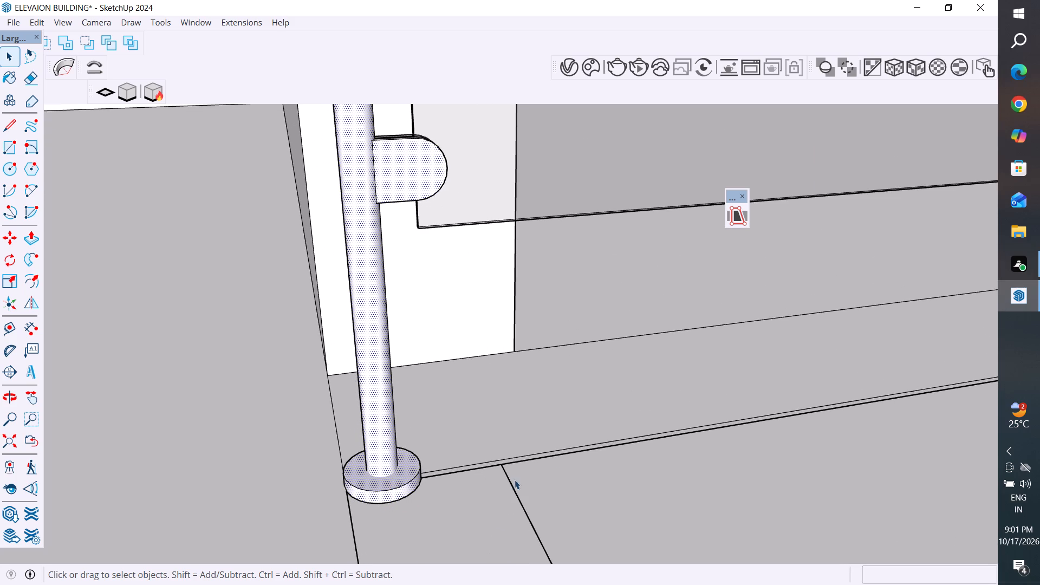
# Add the inward faces of the end post's upper and lower glass clamps to the selection.
pyautogui.scroll(-6, 612, 445)
pyautogui.moveTo(504, 434); pyautogui.dragTo(555, 443, button='middle')
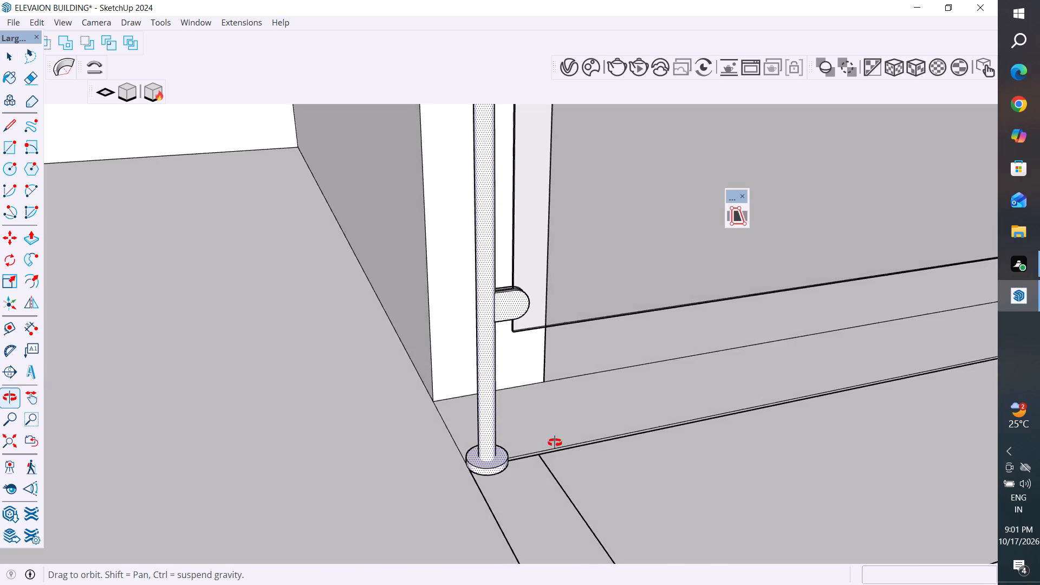
pyautogui.moveTo(555, 443); pyautogui.dragTo(849, 489, button='middle')
pyautogui.scroll(-7, 519, 471)
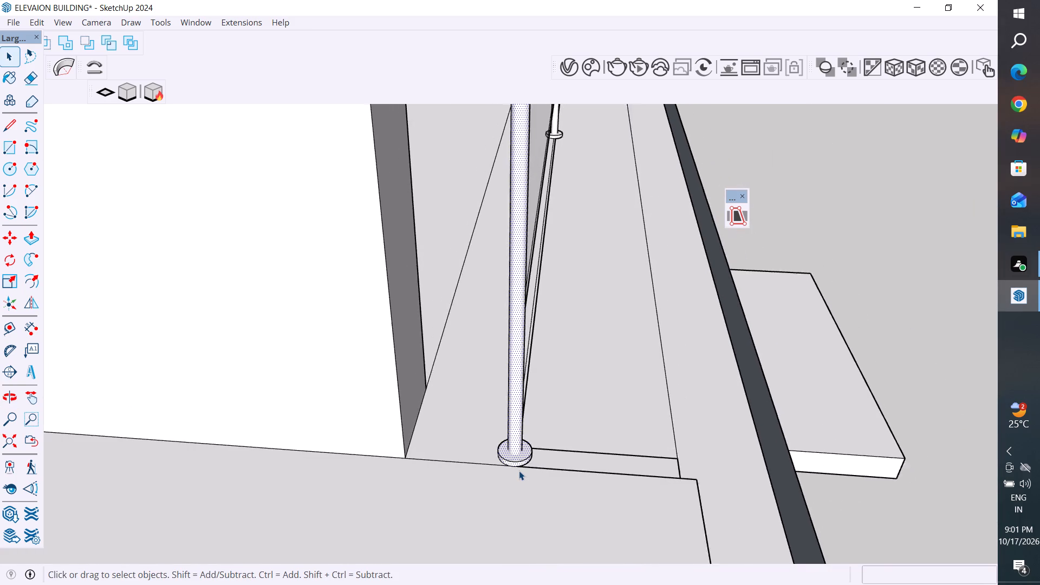
pyautogui.scroll(-5, 515, 470)
pyautogui.moveTo(478, 439); pyautogui.dragTo(513, 457, button='middle')
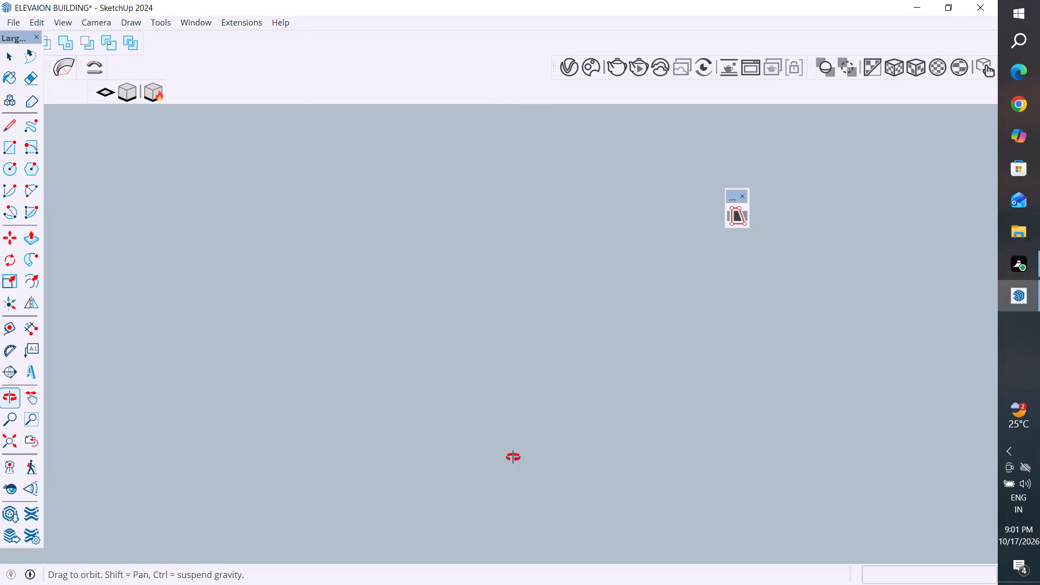
pyautogui.moveTo(513, 457); pyautogui.dragTo(572, 523, button='middle')
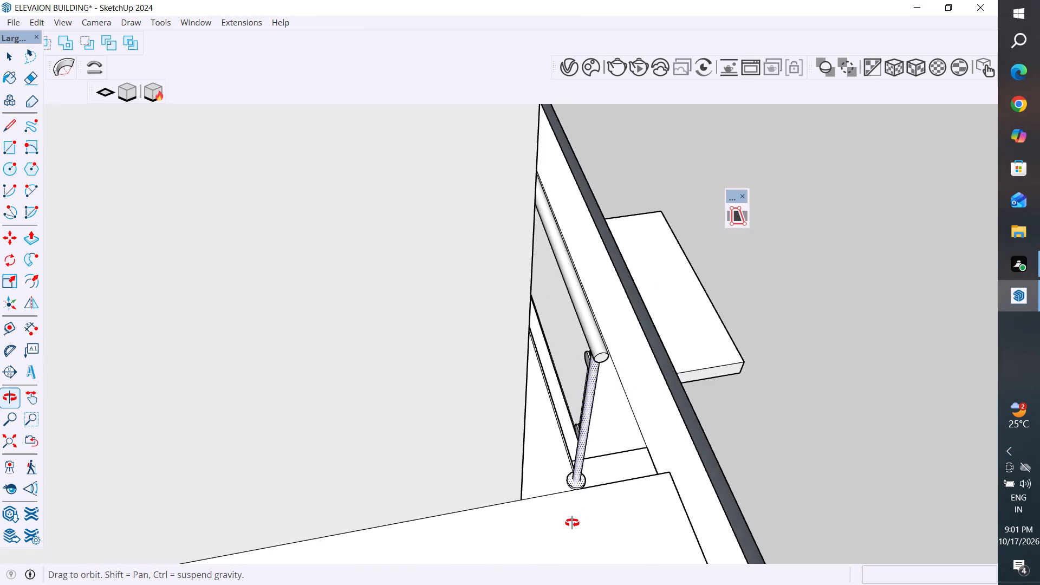
pyautogui.moveTo(572, 523); pyautogui.dragTo(600, 509, button='middle')
pyautogui.scroll(7, 607, 363)
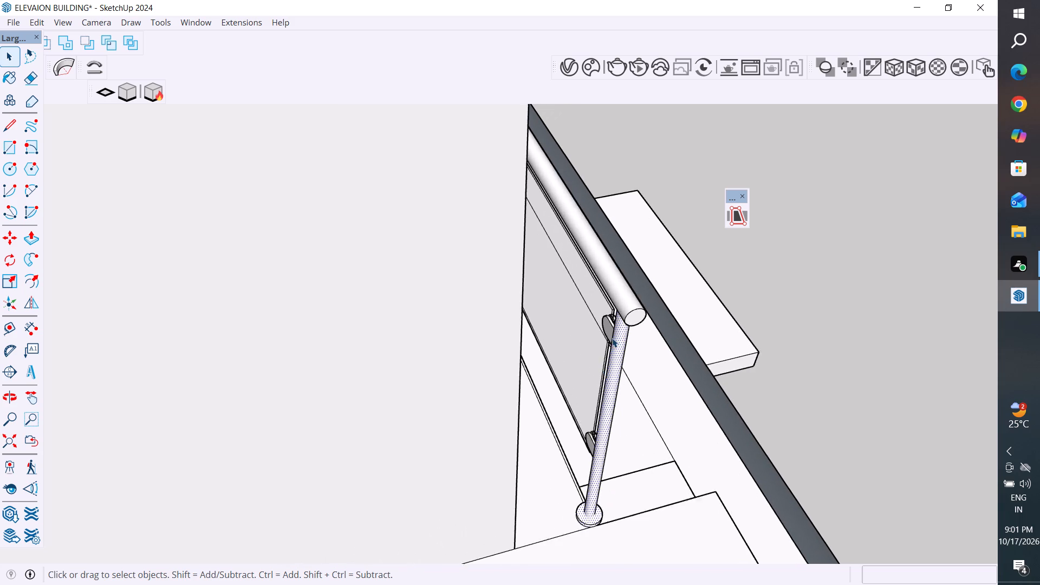
pyautogui.scroll(1, 612, 338)
pyautogui.keyDown('ctrl'); pyautogui.click(609, 328); pyautogui.keyUp('ctrl')
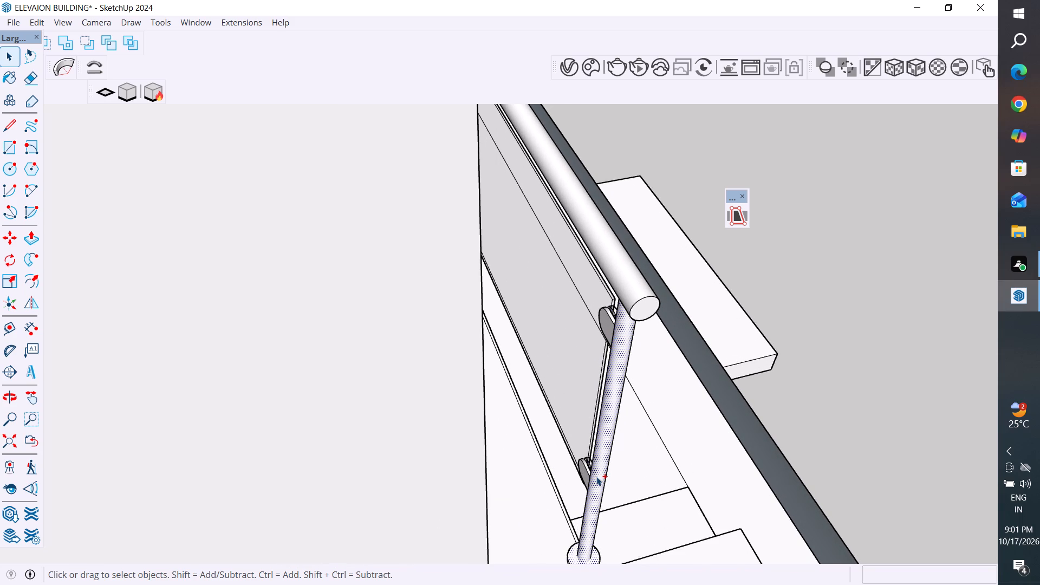
pyautogui.scroll(5, 594, 475)
pyautogui.keyDown('ctrl'); pyautogui.click(581, 474); pyautogui.keyUp('ctrl')
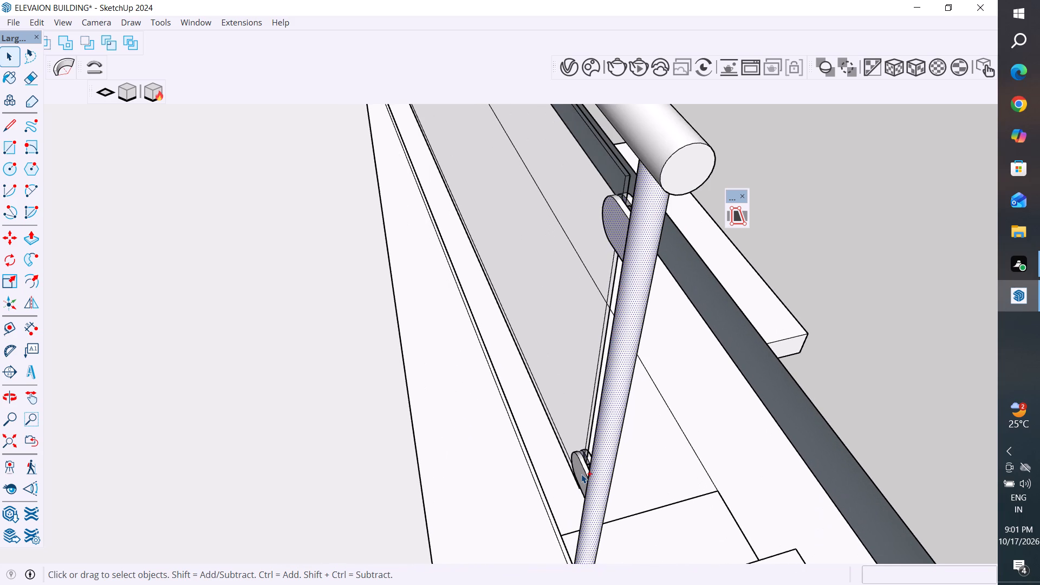
# Copy the selected end post, base plate and clamps about 2' 2 7/8" along the railing's base edge, away from the stair enclosure.
pyautogui.scroll(-6, 458, 320)
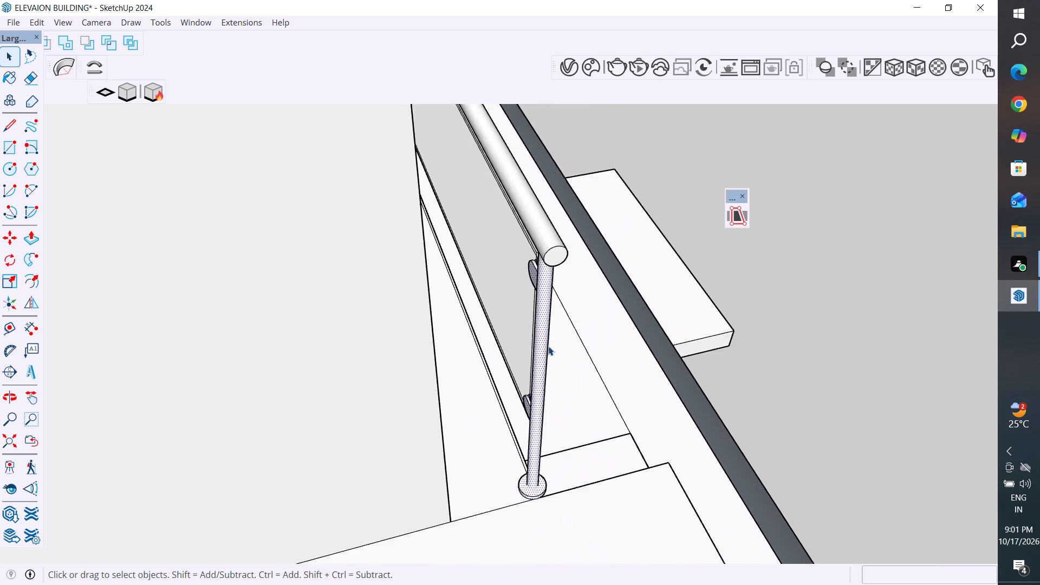
pyautogui.moveTo(598, 353); pyautogui.dragTo(214, 436, button='middle')
pyautogui.scroll(-2, 232, 472)
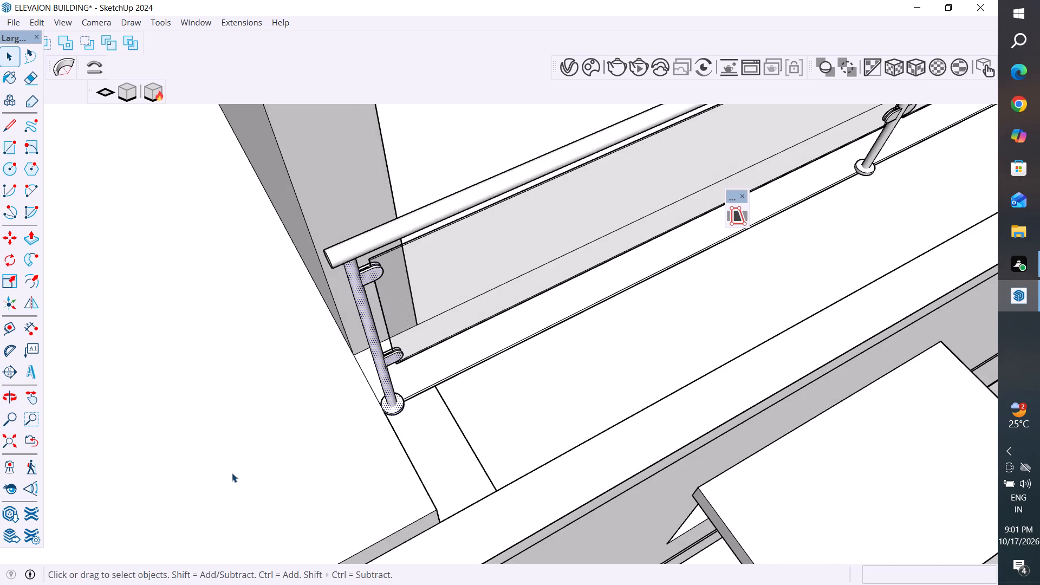
pyautogui.scroll(-10, 232, 473)
pyautogui.moveTo(249, 359); pyautogui.dragTo(243, 251, button='middle')
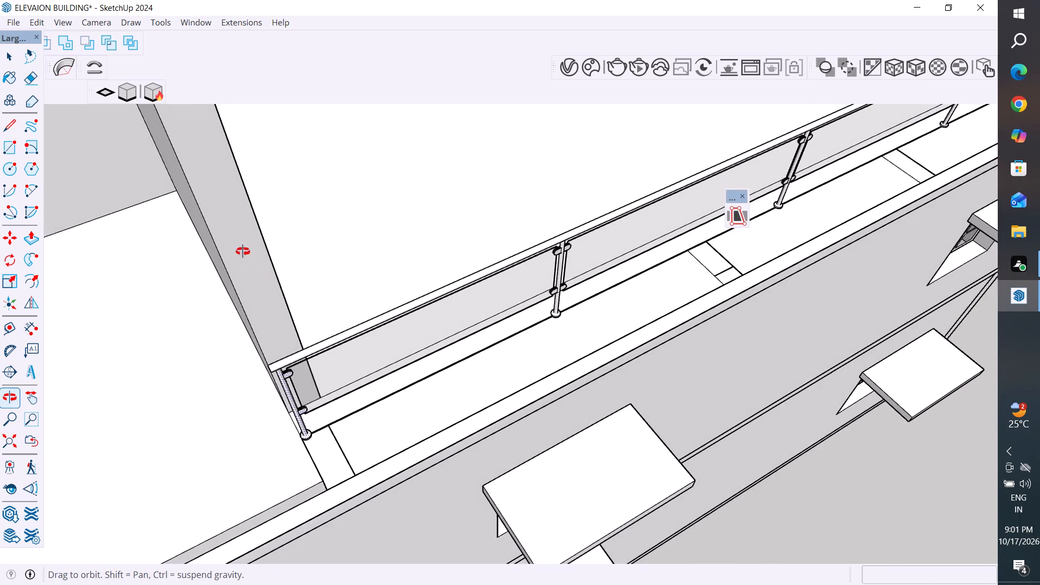
pyautogui.moveTo(243, 251); pyautogui.dragTo(238, 184, button='middle')
pyautogui.scroll(2, 301, 299)
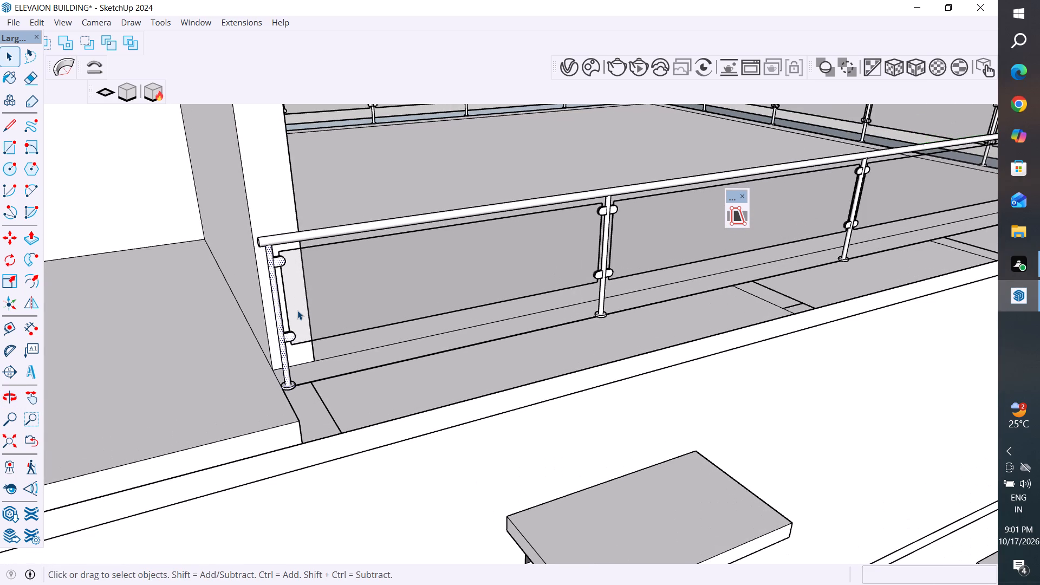
pyautogui.press('m')
pyautogui.scroll(7, 302, 383)
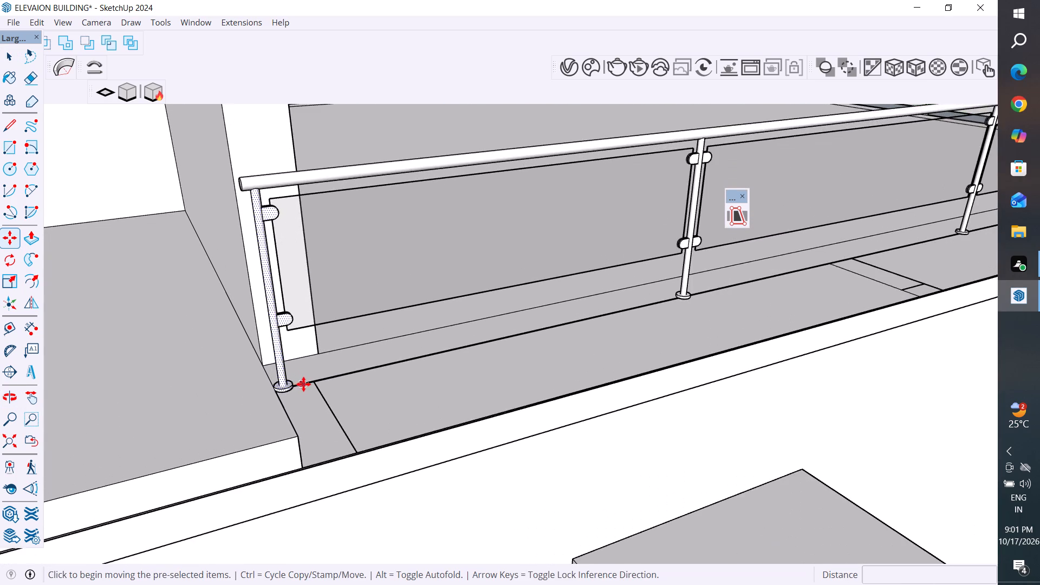
pyautogui.scroll(2, 303, 384)
pyautogui.click(294, 383)
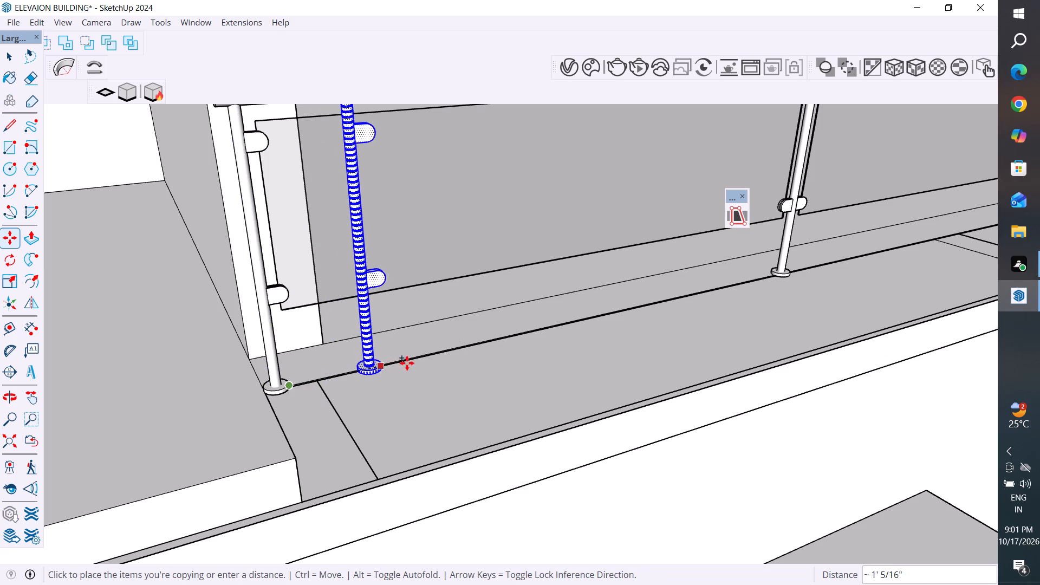
pyautogui.click(477, 344)
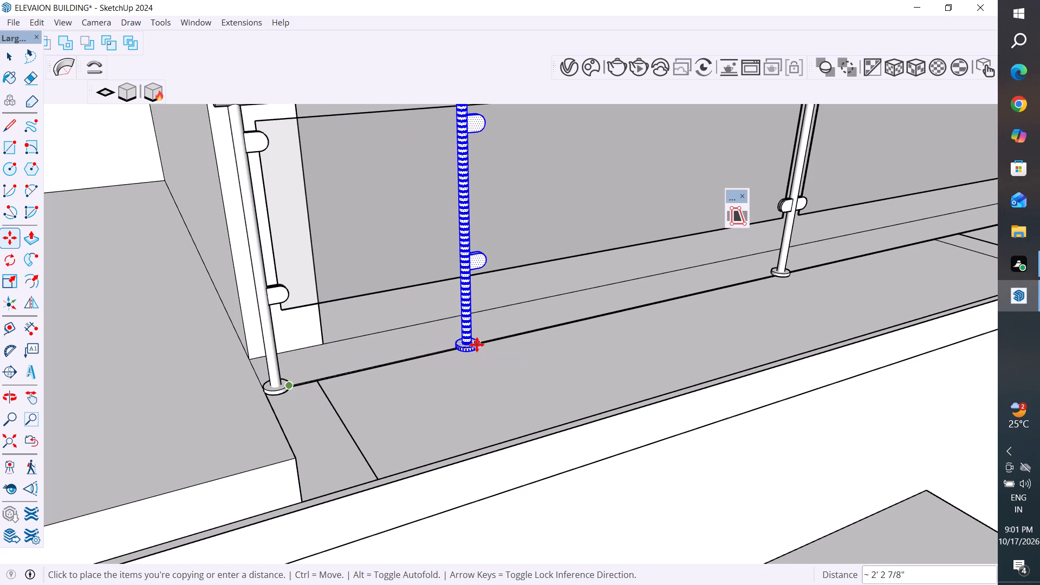
pyautogui.scroll(-4, 477, 344)
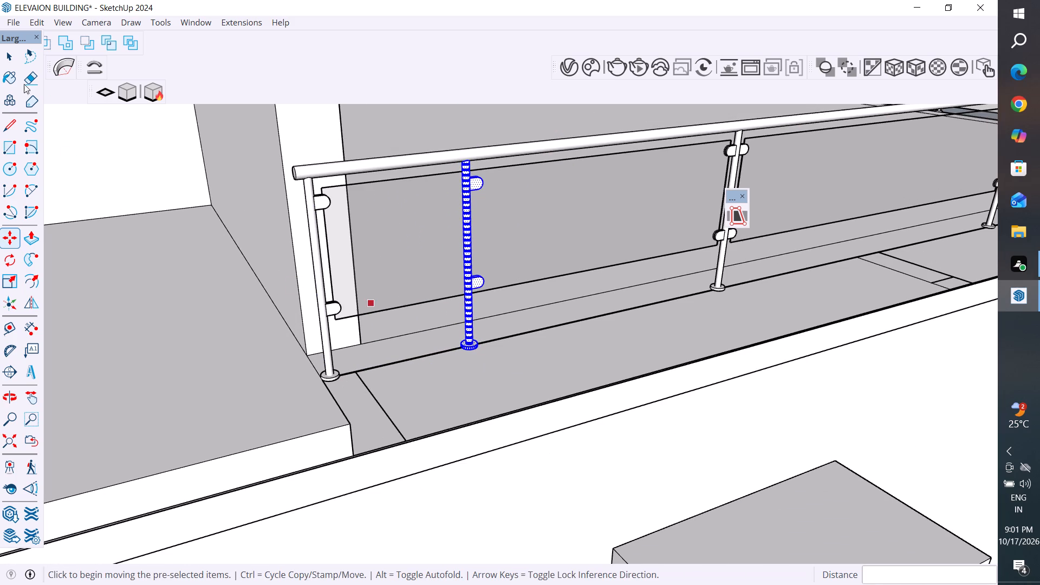
pyautogui.click(14, 57)
# Copy the selected post, base plate and clamps about 1' 2 1/8" along the railing's base edge, back toward the stair enclosure.
pyautogui.scroll(-4, 376, 446)
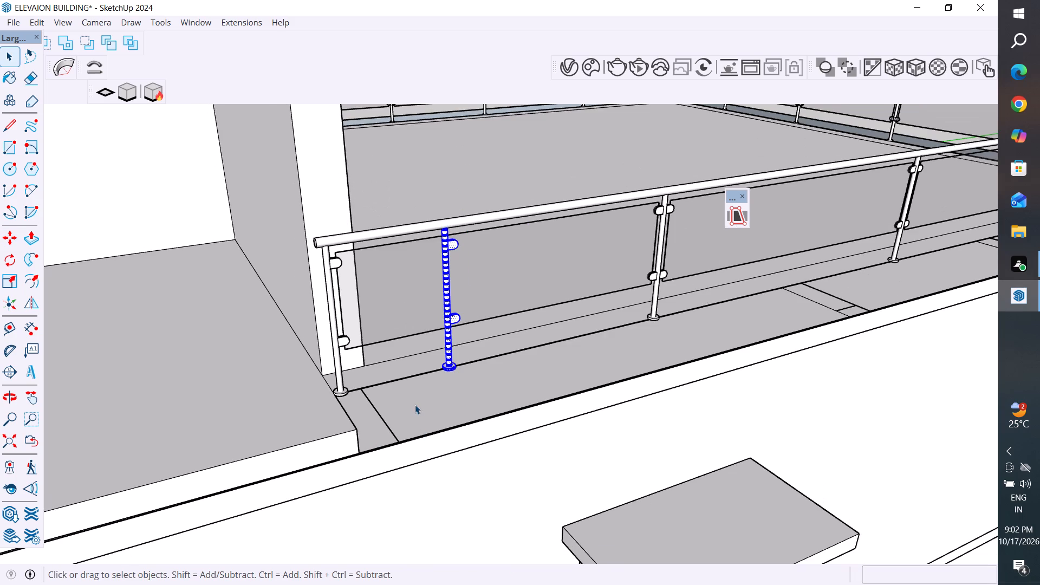
pyautogui.scroll(3, 452, 376)
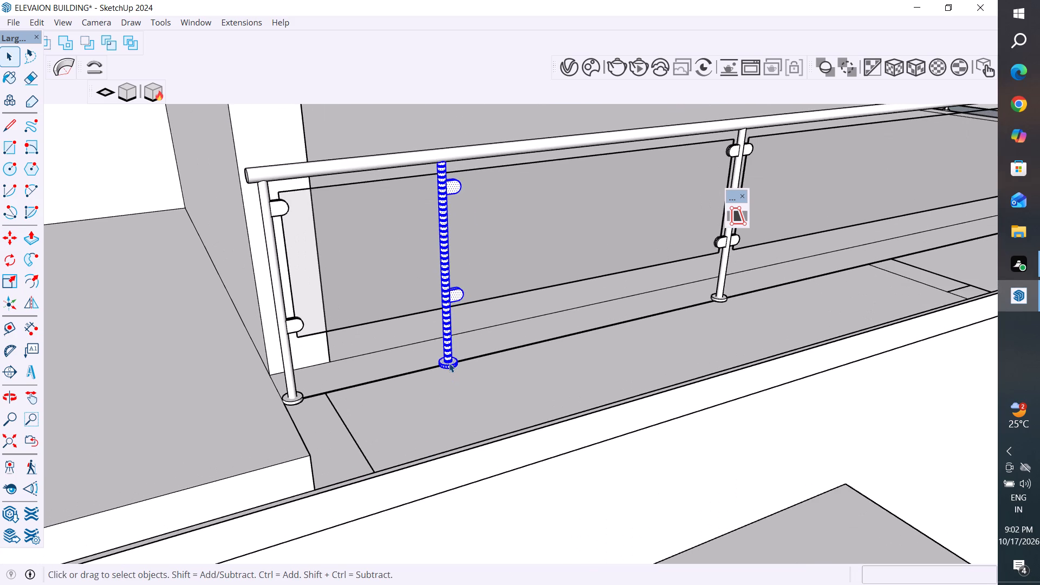
pyautogui.press('m')
pyautogui.click(448, 365)
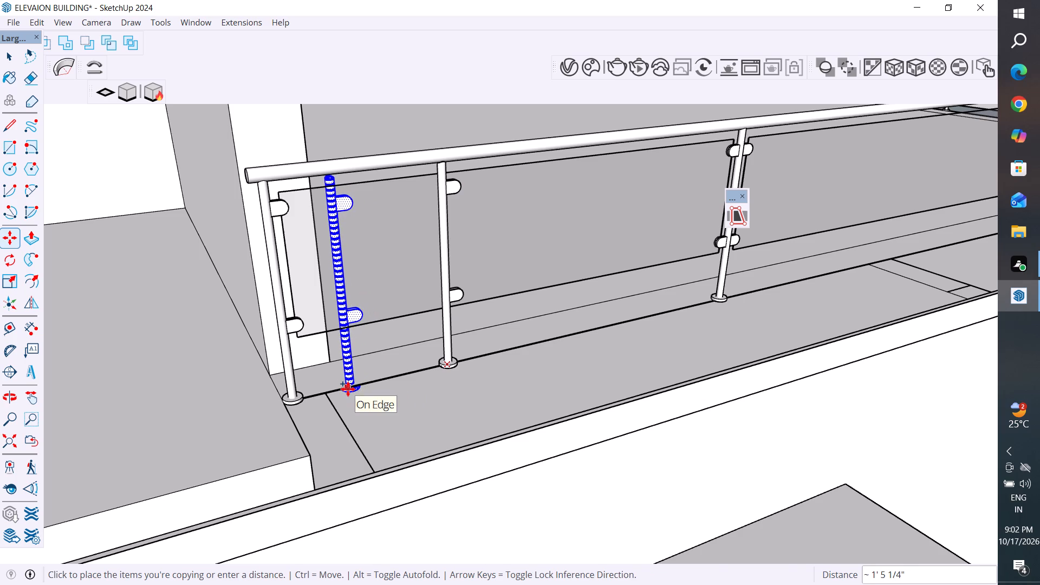
pyautogui.scroll(6, 348, 389)
pyautogui.moveTo(348, 390); pyautogui.dragTo(519, 408, button='middle')
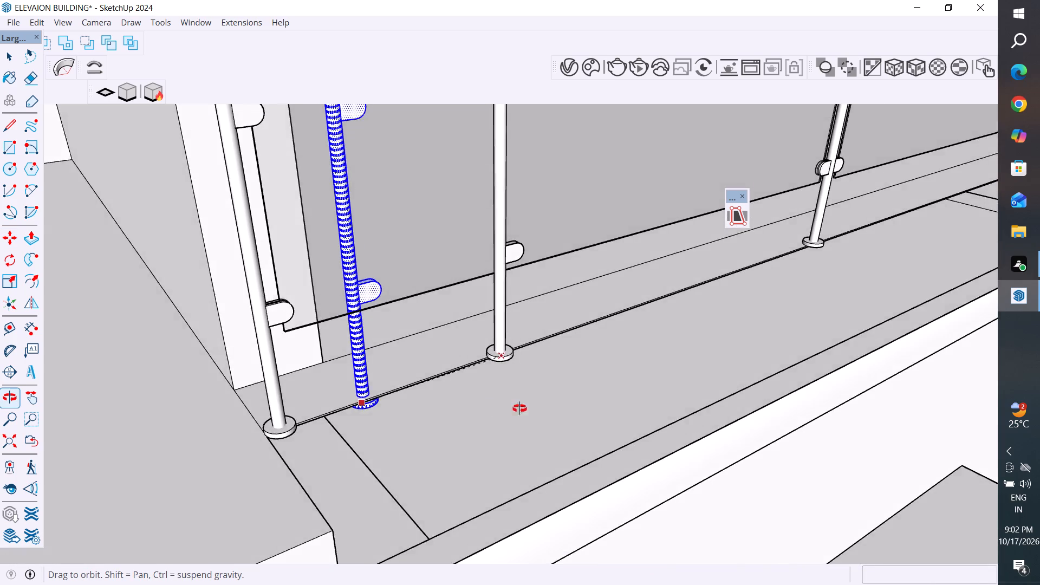
pyautogui.moveTo(519, 408); pyautogui.dragTo(622, 346, button='middle')
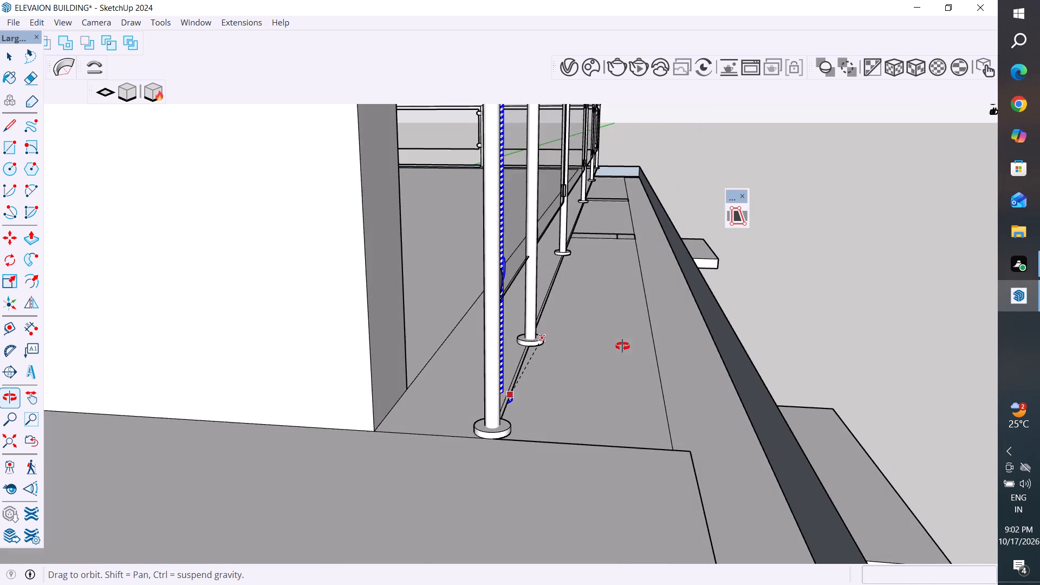
pyautogui.moveTo(622, 346); pyautogui.dragTo(605, 341, button='middle')
pyautogui.scroll(1, 502, 392)
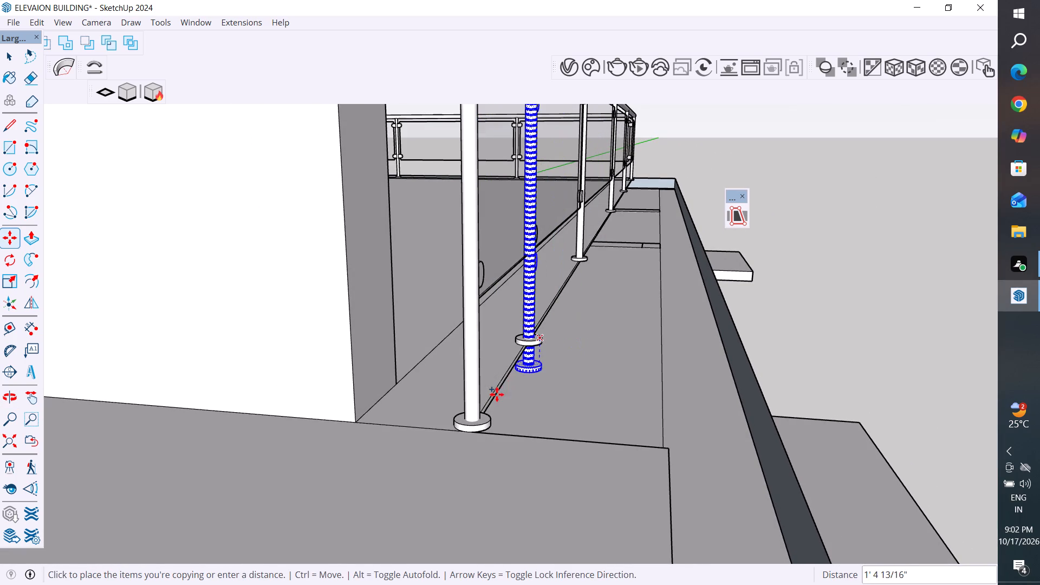
pyautogui.scroll(1, 497, 394)
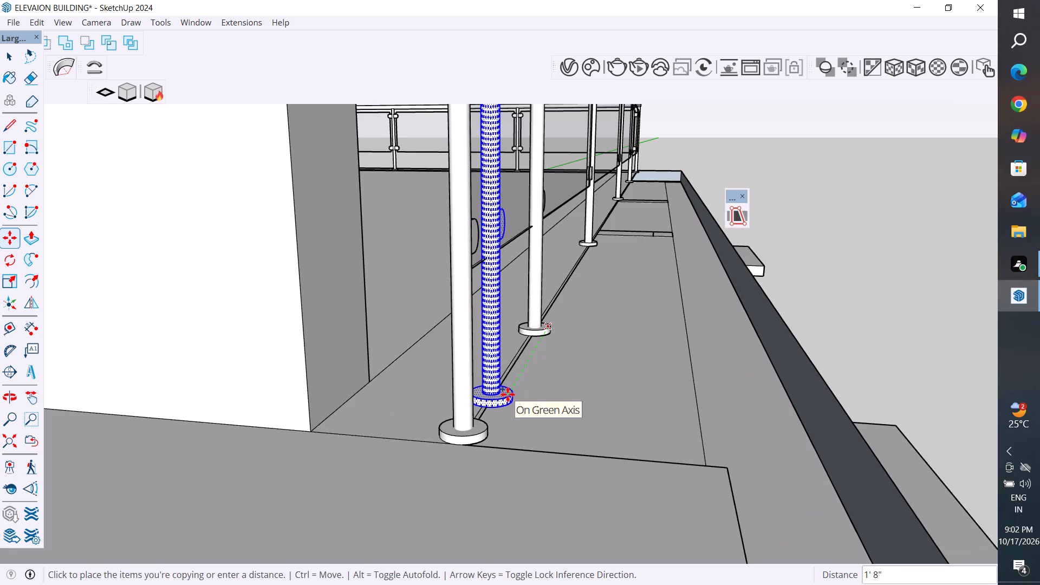
pyautogui.moveTo(513, 389); pyautogui.dragTo(476, 399, button='middle')
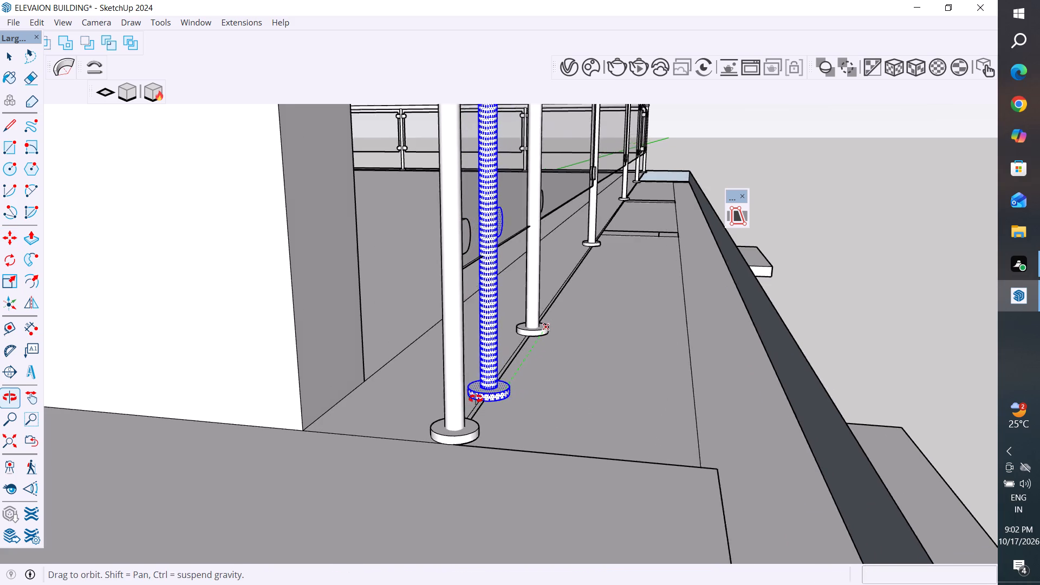
pyautogui.moveTo(476, 399); pyautogui.dragTo(320, 414, button='middle')
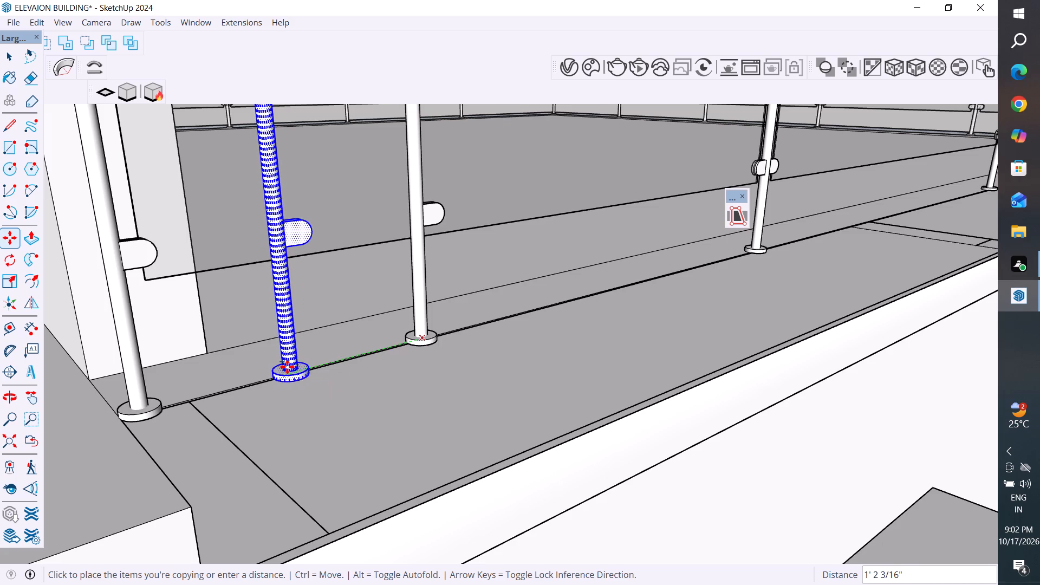
pyautogui.click(287, 367)
pyautogui.scroll(-8, 369, 424)
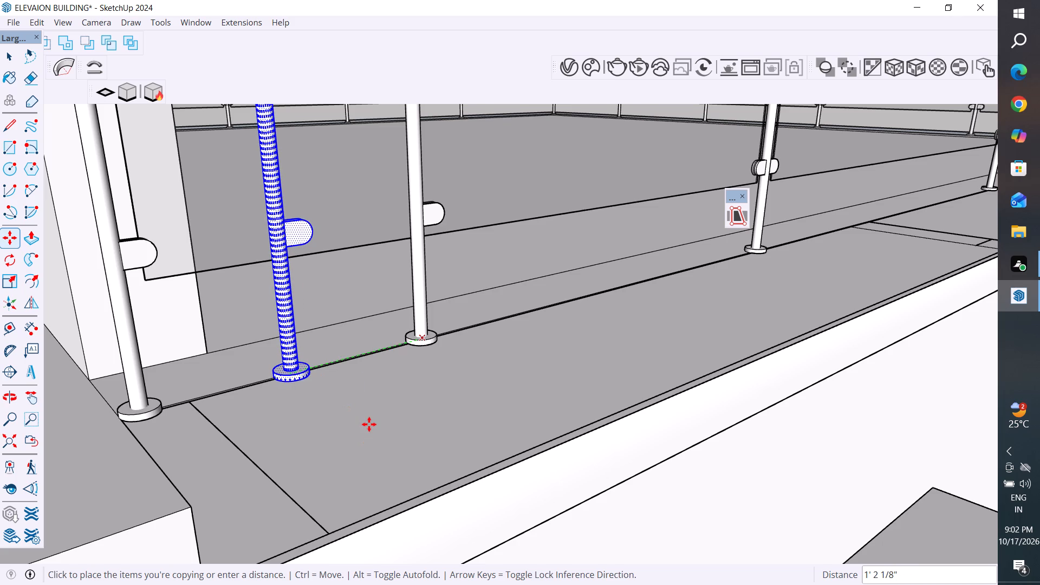
pyautogui.scroll(-10, 348, 427)
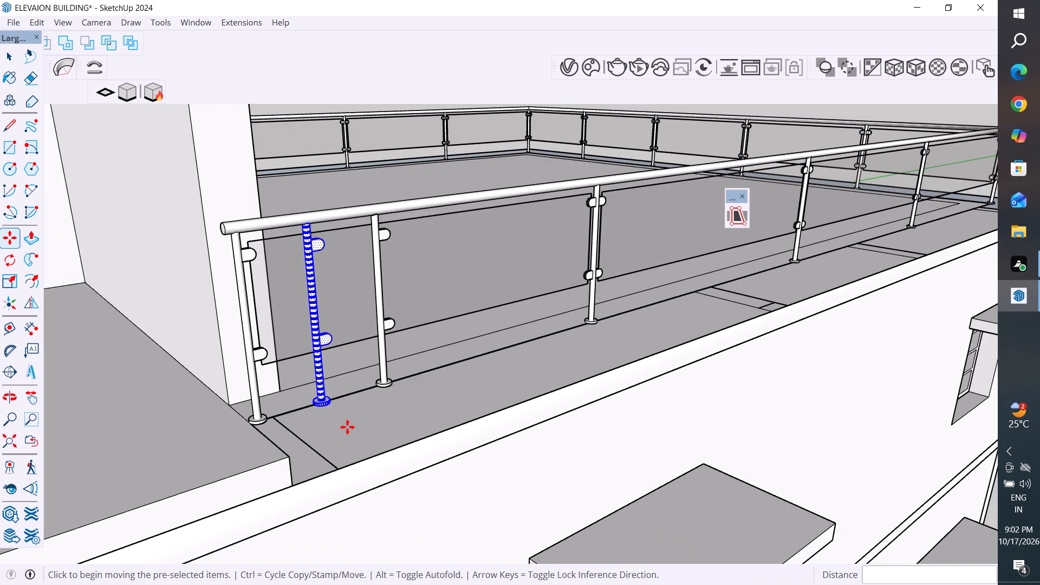
pyautogui.scroll(-1, 347, 427)
# Delete the original end post's shaft at the railing's end beside the stair enclosure.
pyautogui.click(4, 57)
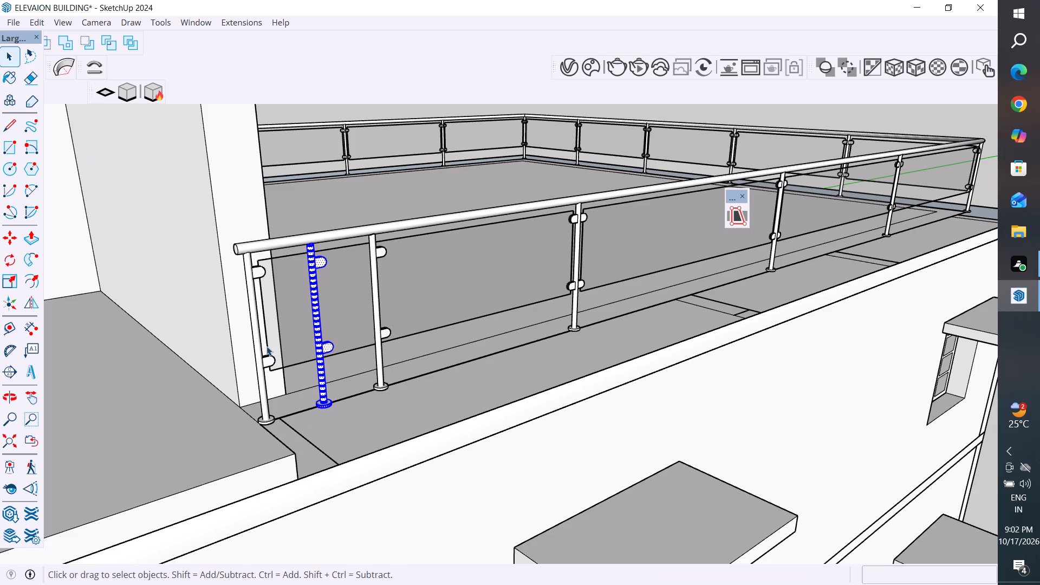
pyautogui.click(258, 340)
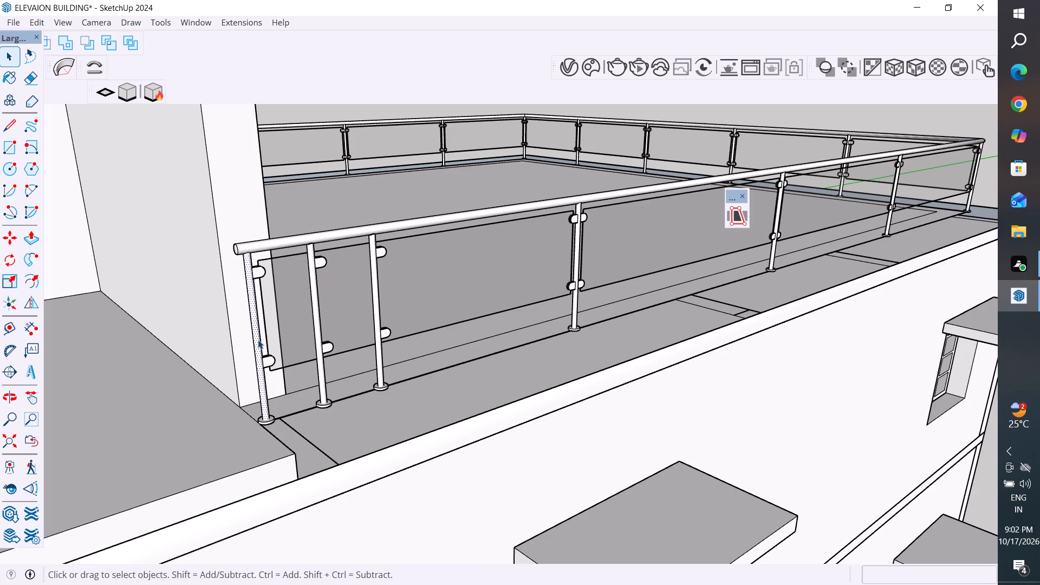
pyautogui.press('Delete')
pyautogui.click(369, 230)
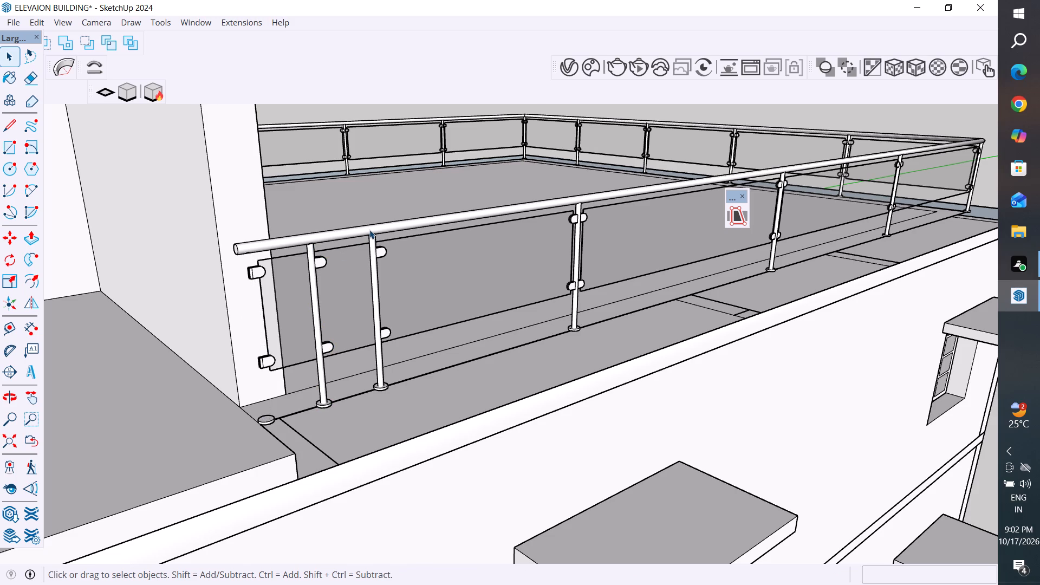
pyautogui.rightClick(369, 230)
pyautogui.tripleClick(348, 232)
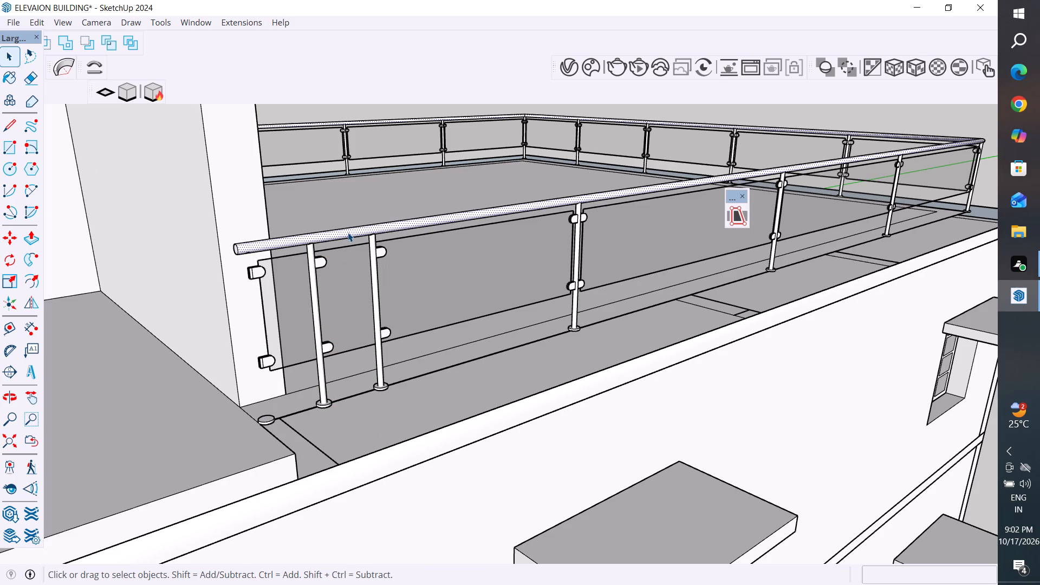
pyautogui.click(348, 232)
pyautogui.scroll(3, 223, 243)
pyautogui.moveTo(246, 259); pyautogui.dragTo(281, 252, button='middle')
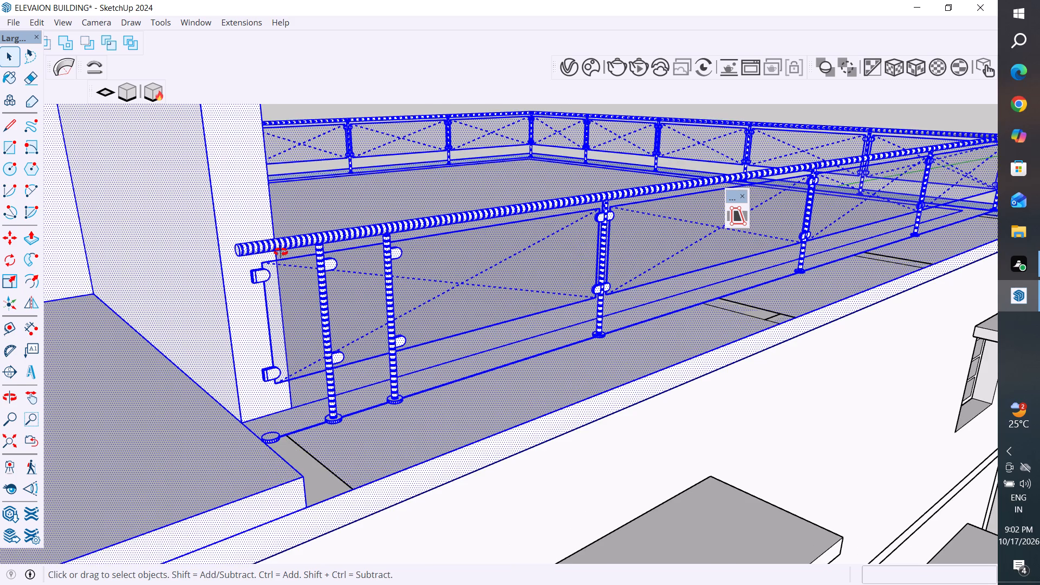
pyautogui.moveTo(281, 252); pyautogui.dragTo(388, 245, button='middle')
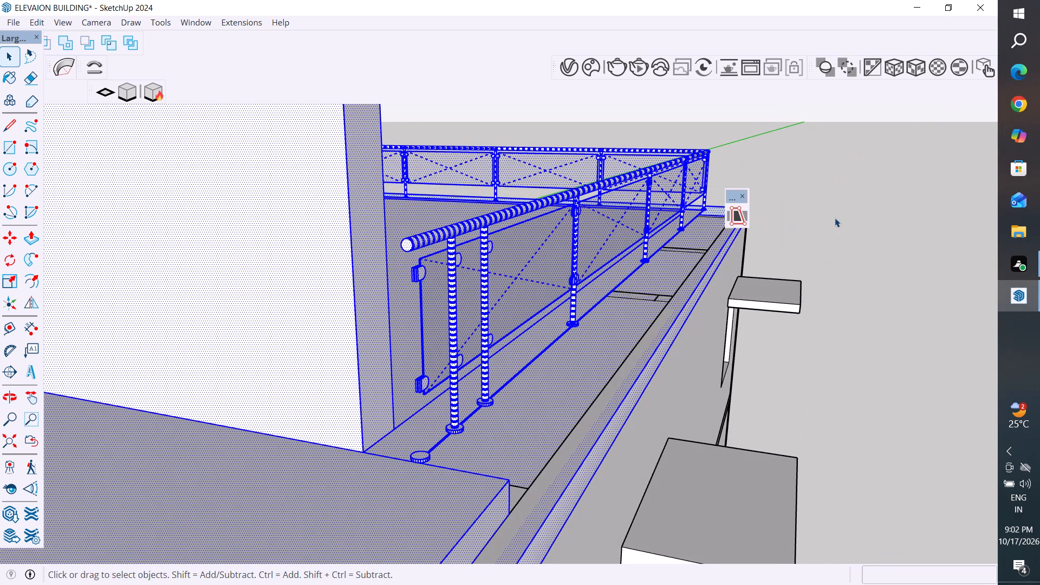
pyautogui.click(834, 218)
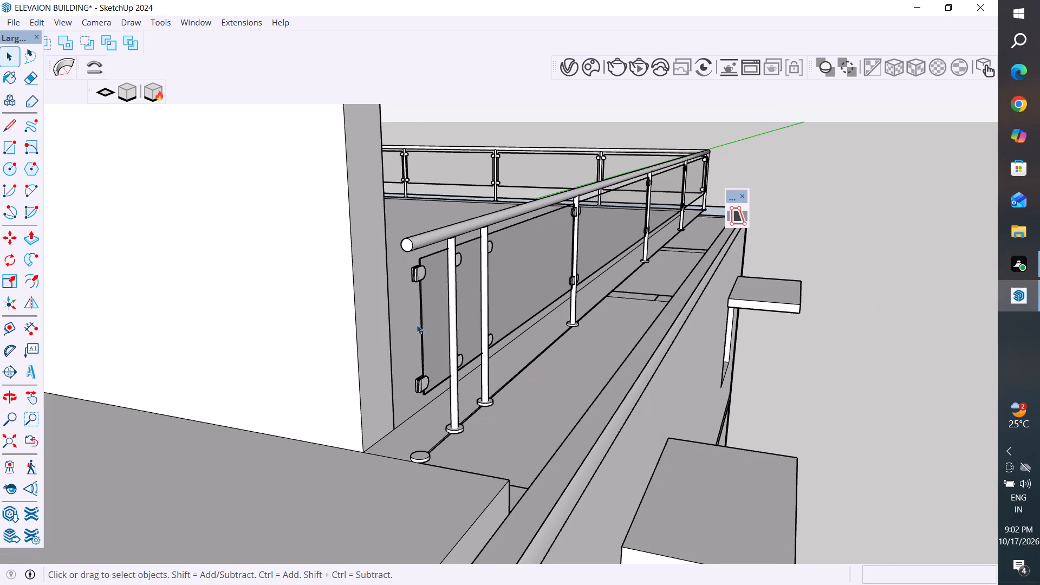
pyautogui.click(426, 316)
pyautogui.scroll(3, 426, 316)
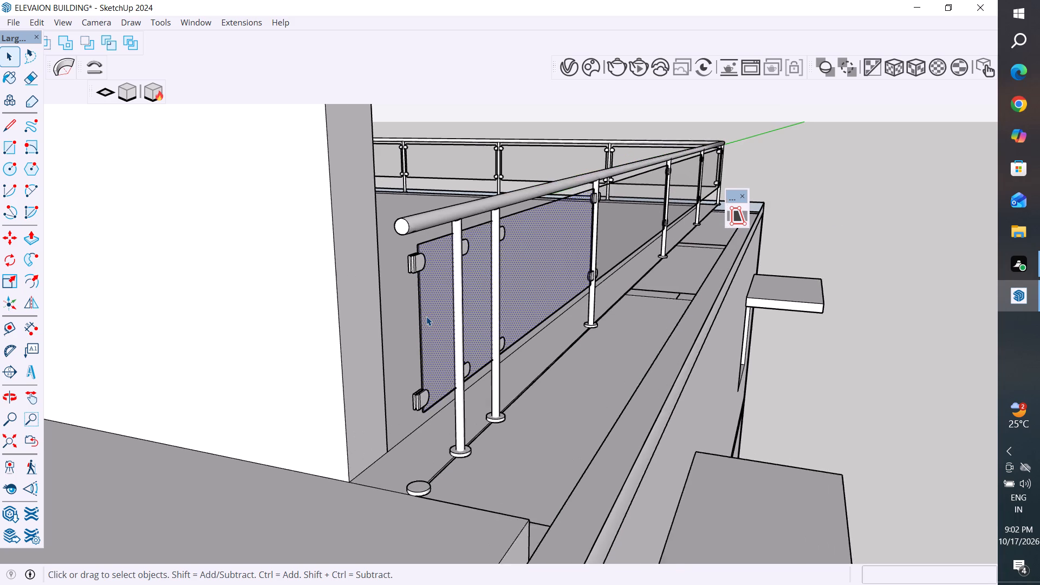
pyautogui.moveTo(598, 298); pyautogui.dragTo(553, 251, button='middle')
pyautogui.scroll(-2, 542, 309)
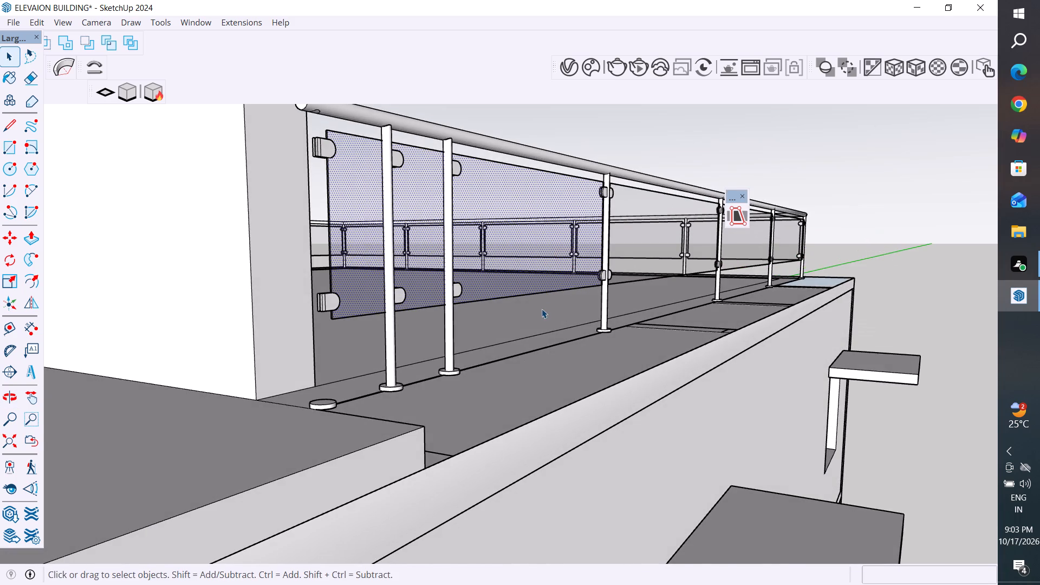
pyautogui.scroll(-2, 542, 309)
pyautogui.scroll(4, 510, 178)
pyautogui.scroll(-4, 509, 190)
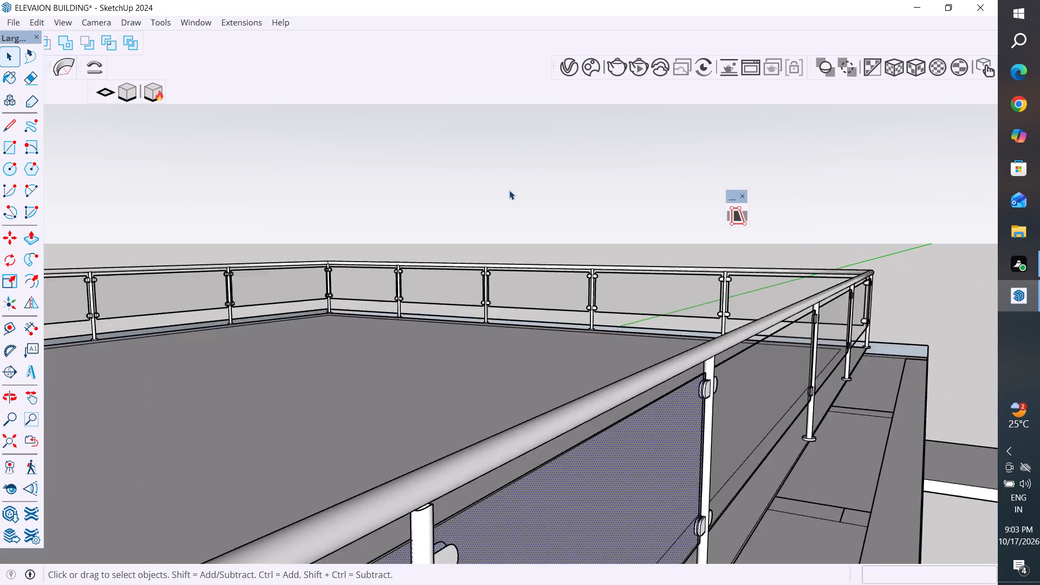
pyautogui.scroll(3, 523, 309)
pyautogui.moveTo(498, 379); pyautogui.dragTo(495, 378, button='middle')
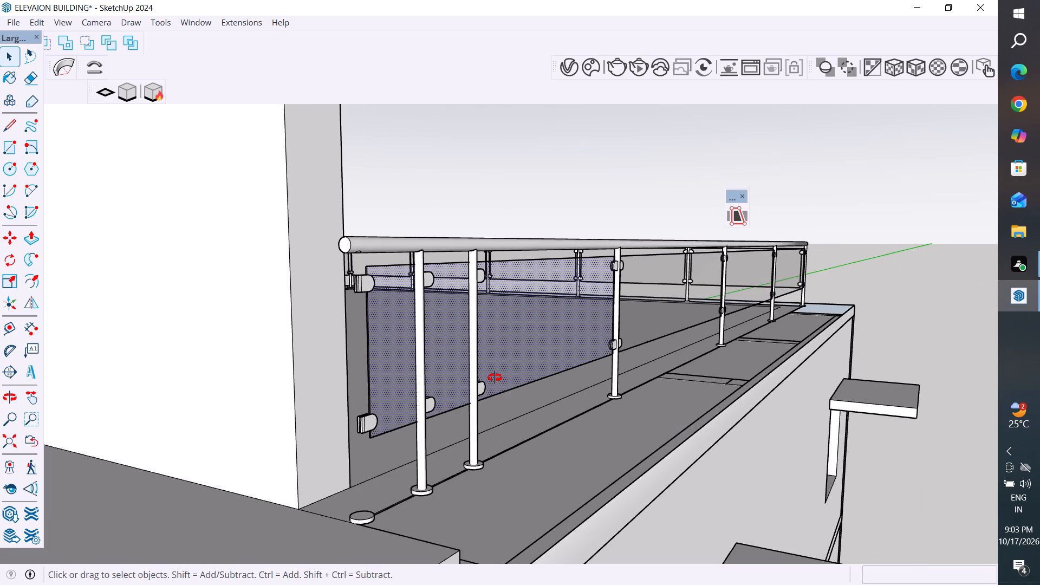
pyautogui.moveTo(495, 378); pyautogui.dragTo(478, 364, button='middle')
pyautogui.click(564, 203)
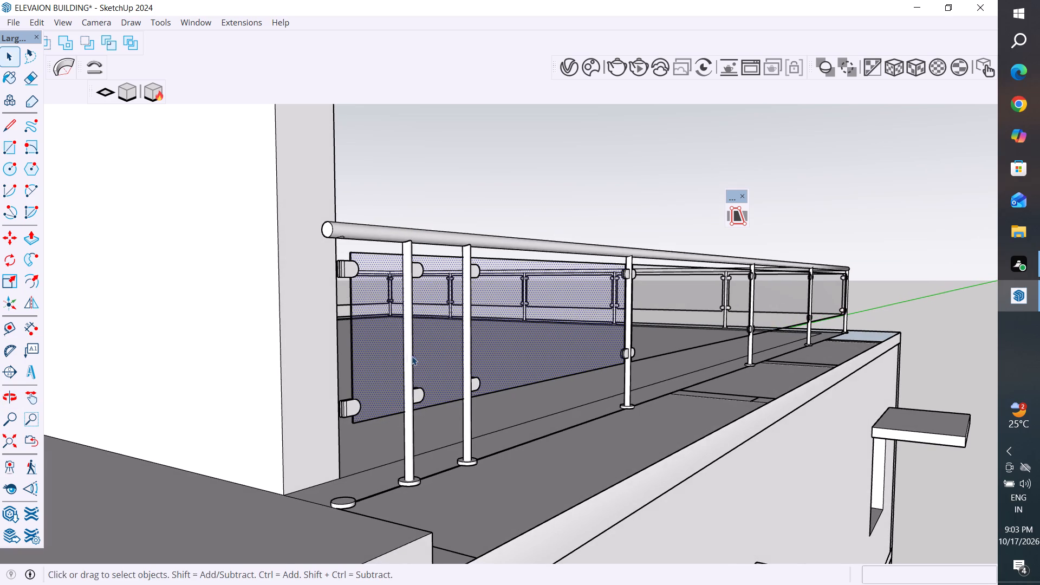
# Delete the shaft of the first copied post, the one farther from the stair enclosure.
pyautogui.scroll(3, 381, 403)
pyautogui.click(380, 350)
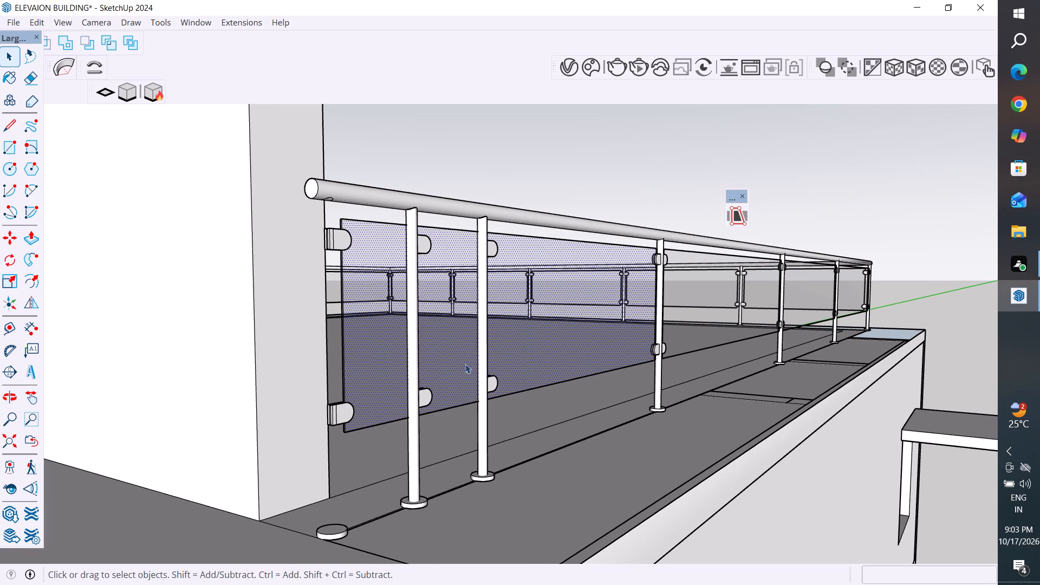
pyautogui.click(485, 365)
pyautogui.press('Delete')
pyautogui.click(367, 356)
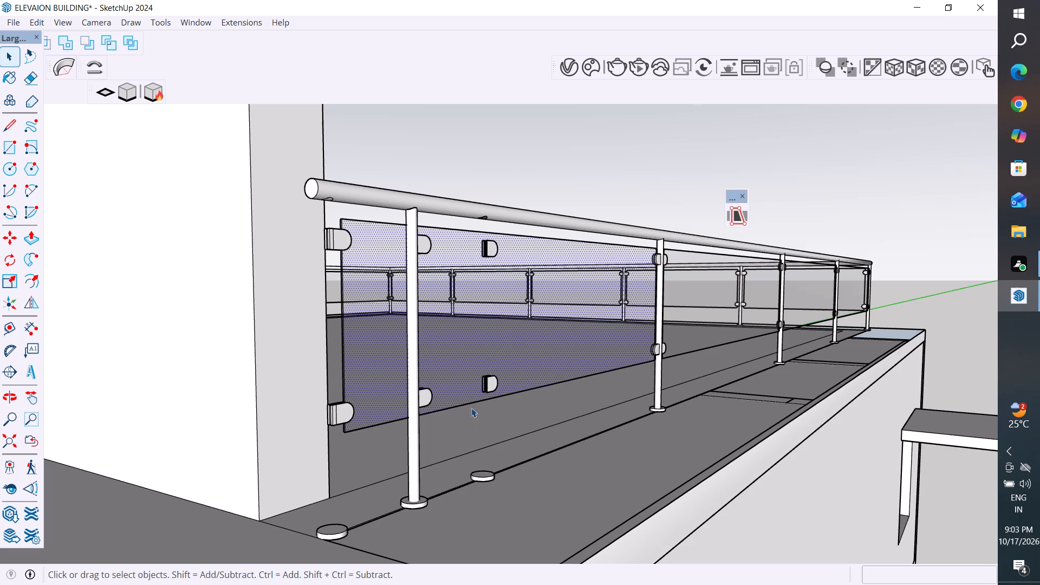
# Delete the side face and top disc outline of the removed copied post's round base plate.
pyautogui.scroll(4, 470, 474)
pyautogui.click(486, 481)
pyautogui.scroll(14, 502, 485)
pyautogui.press('Delete')
pyautogui.scroll(2, 482, 478)
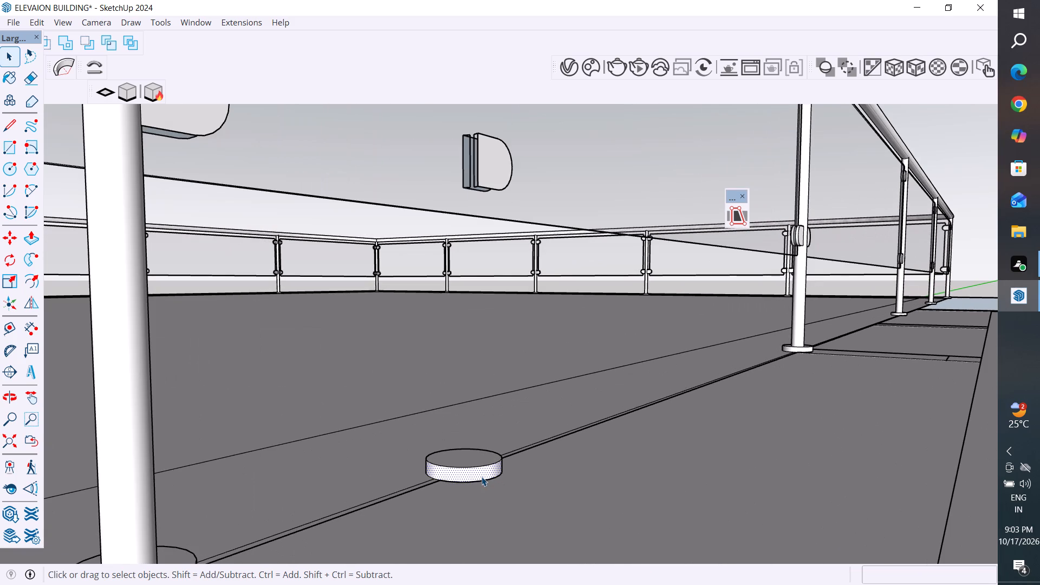
pyautogui.scroll(3, 482, 477)
pyautogui.click(484, 447)
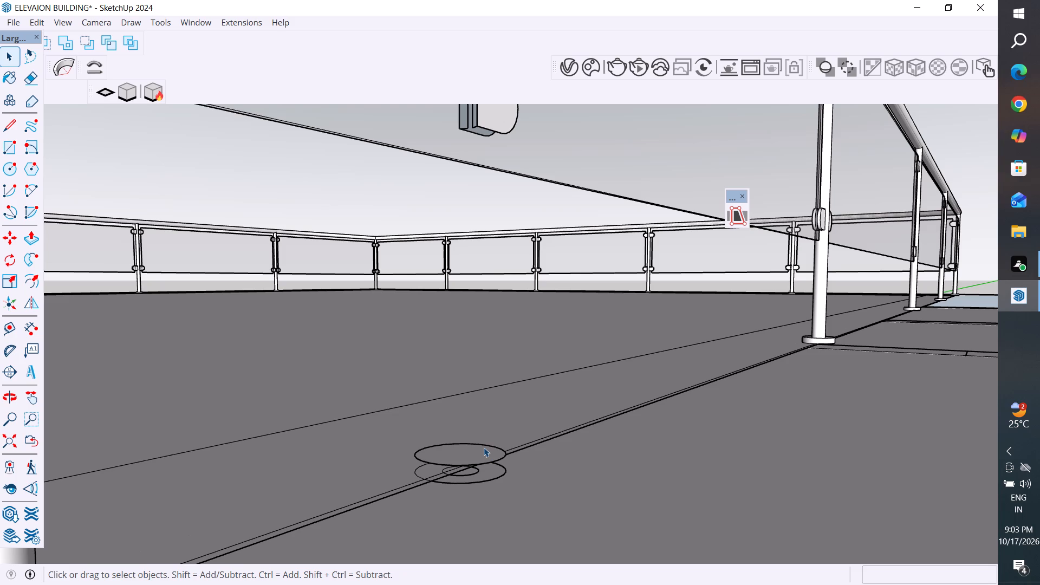
pyautogui.press('Delete')
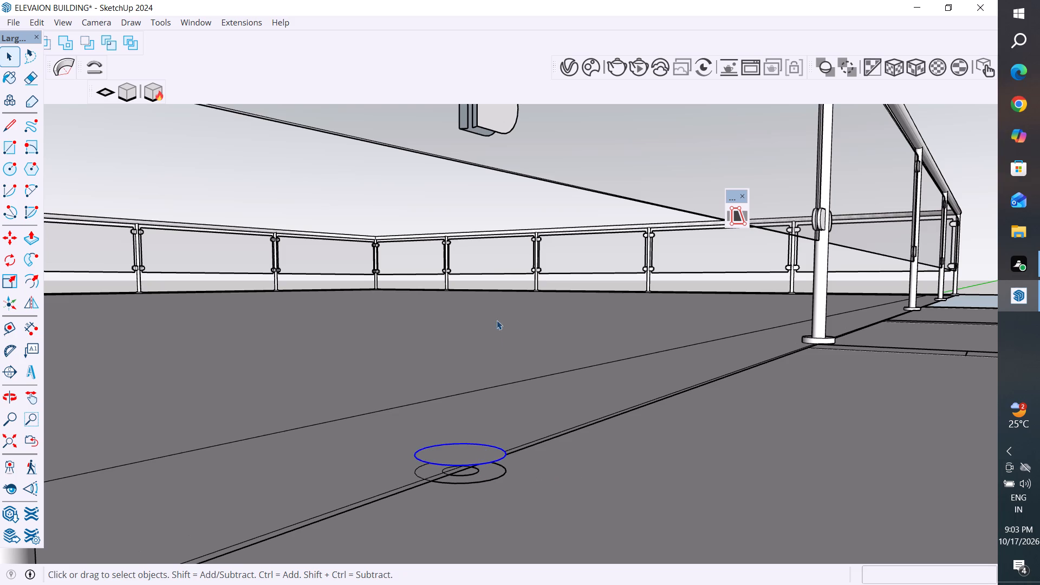
# Delete both arcs of the outer circle left on the floor by the removed copied post's base plate.
pyautogui.scroll(-3, 490, 310)
pyautogui.moveTo(522, 392); pyautogui.dragTo(421, 537, button='middle')
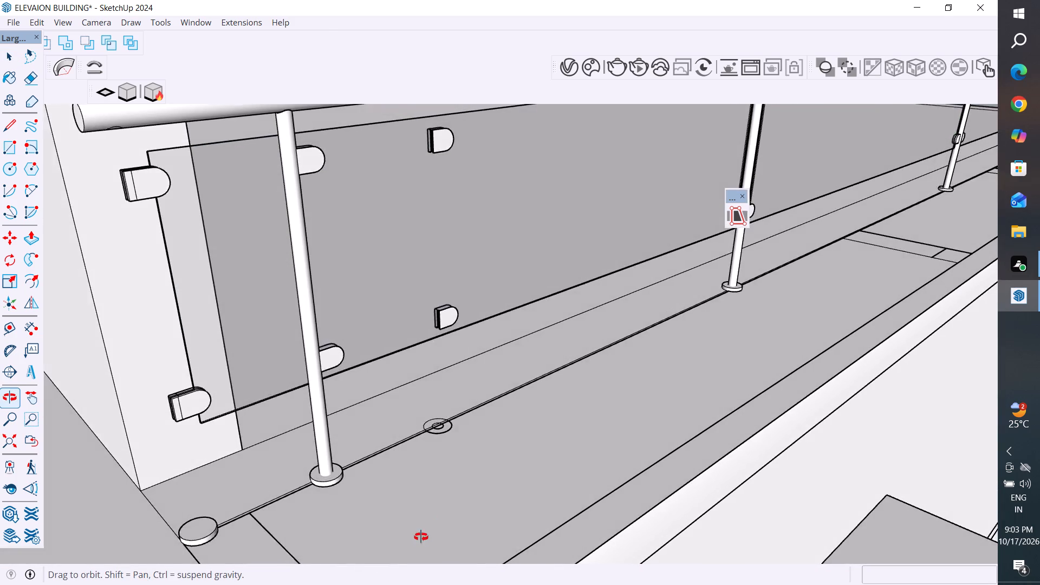
pyautogui.moveTo(421, 537); pyautogui.dragTo(419, 541, button='middle')
pyautogui.scroll(18, 424, 473)
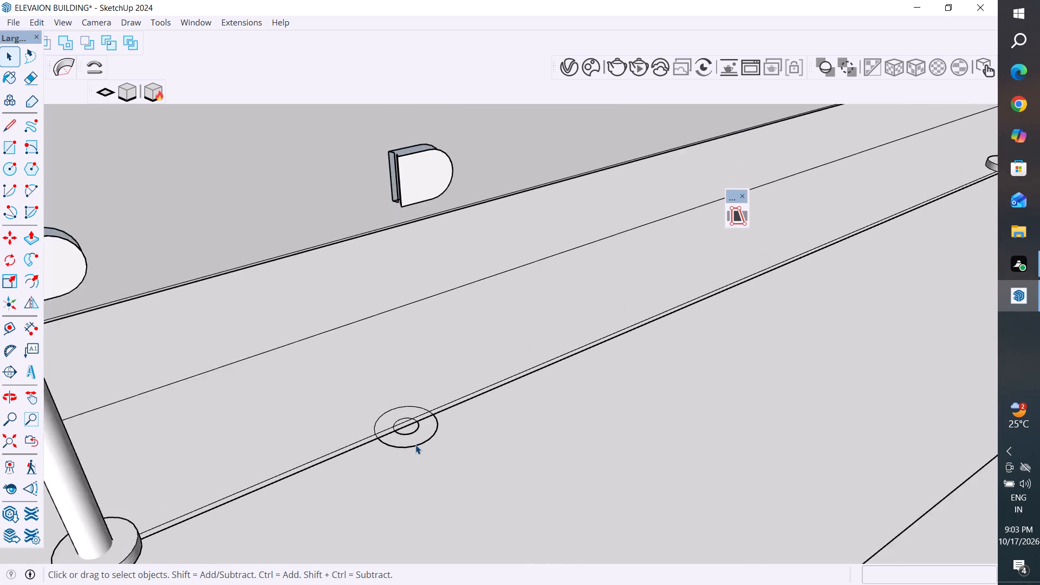
pyautogui.click(420, 435)
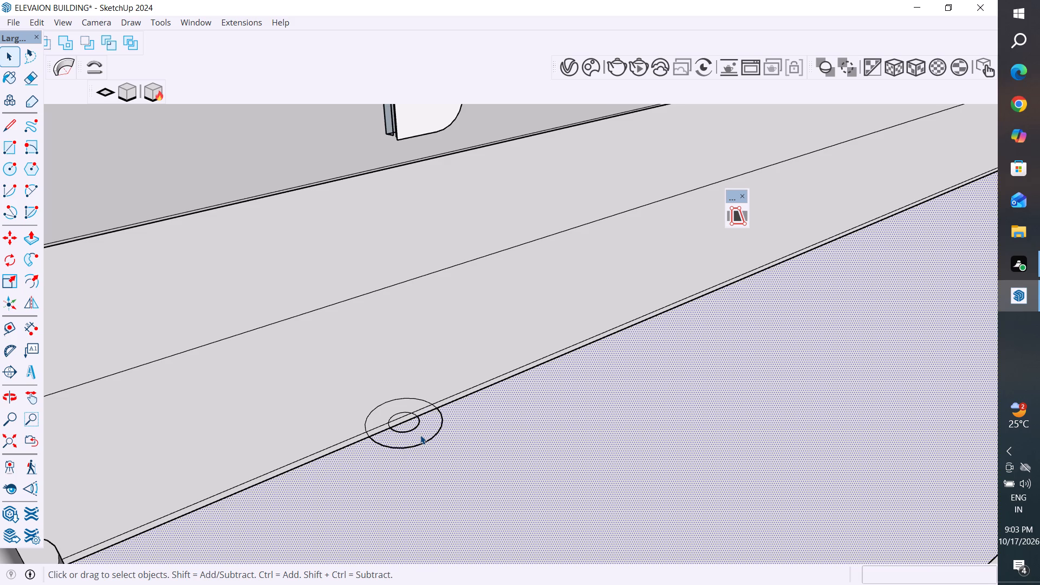
pyautogui.click(423, 400)
pyautogui.press('Delete')
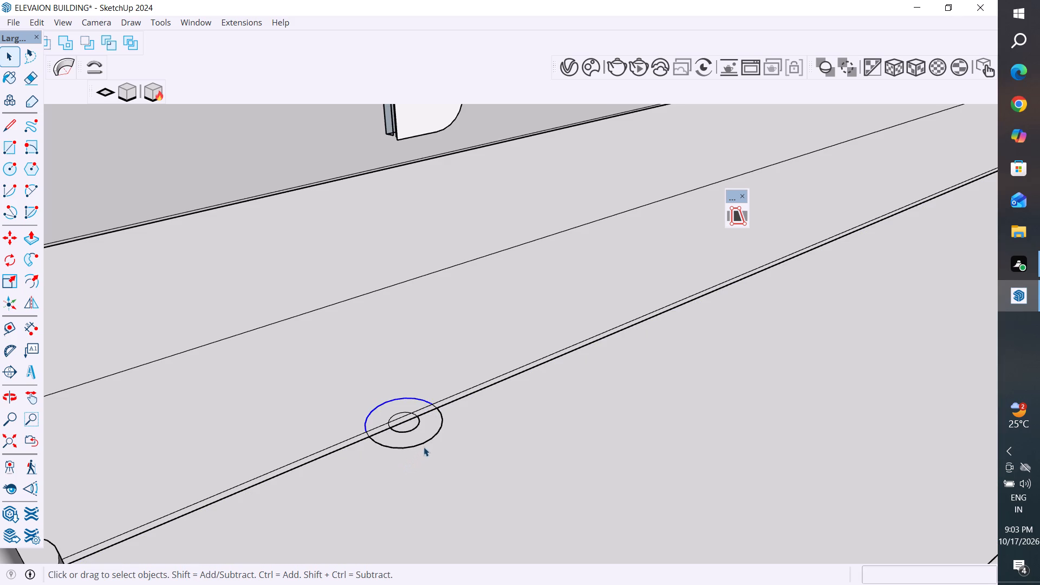
pyautogui.click(429, 441)
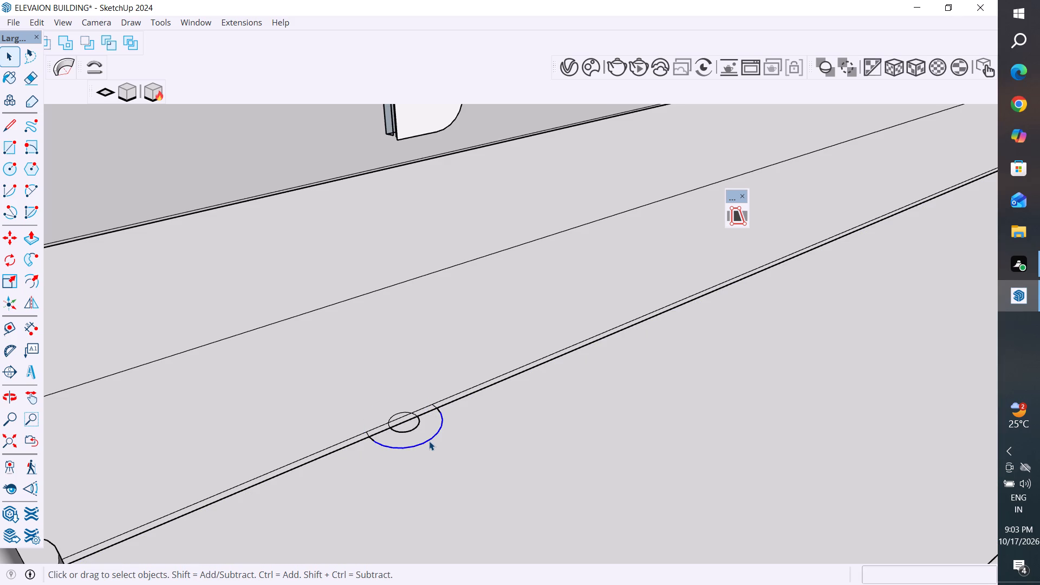
pyautogui.press('Delete')
# Delete the four short leftover edge segments of the outer circle on both sides of the small inner circle along the railing's base edge.
pyautogui.scroll(5, 386, 463)
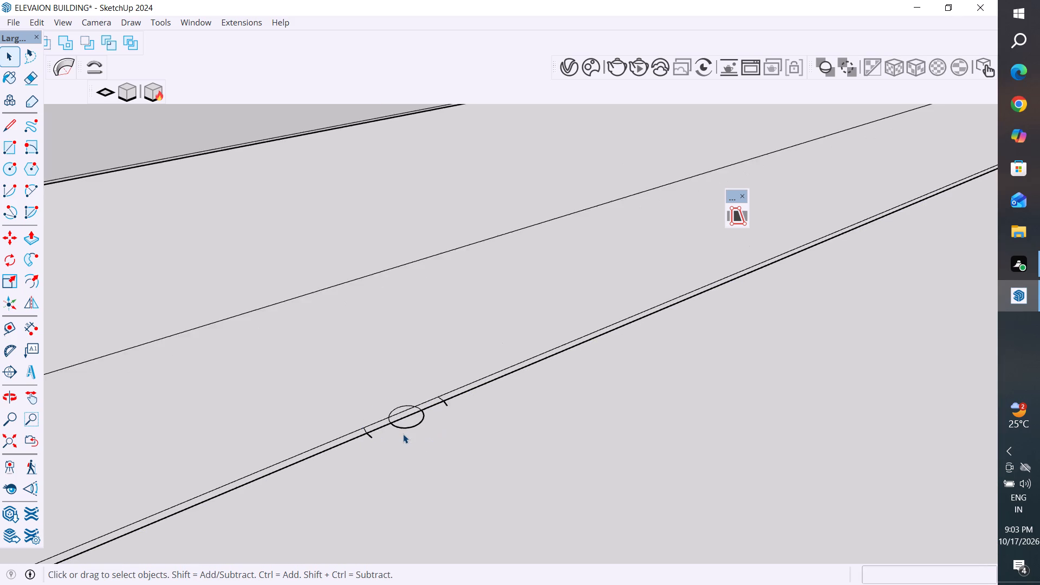
pyautogui.scroll(7, 403, 434)
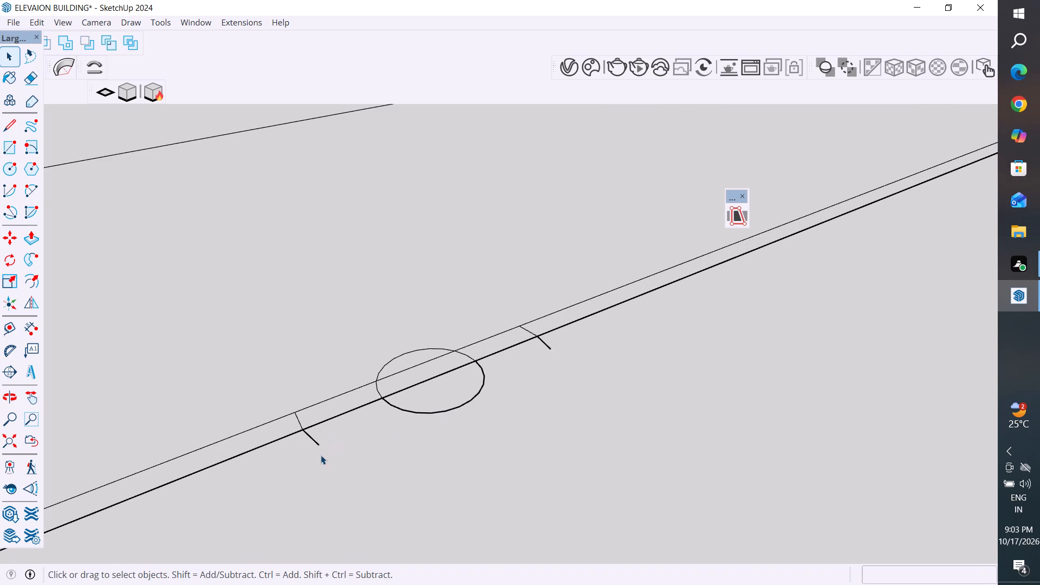
pyautogui.scroll(4, 321, 451)
pyautogui.click(312, 435)
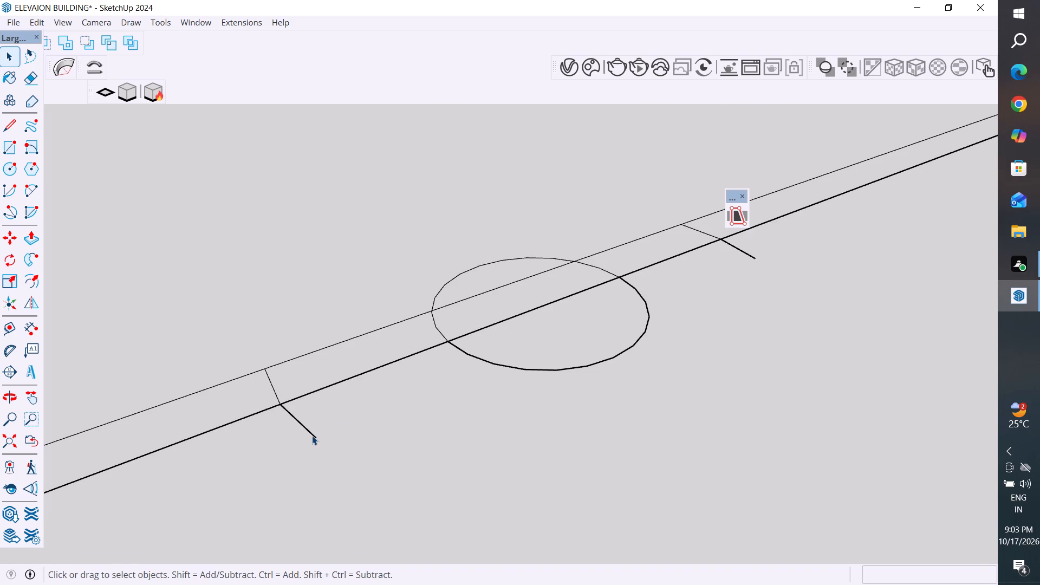
pyautogui.press('Delete')
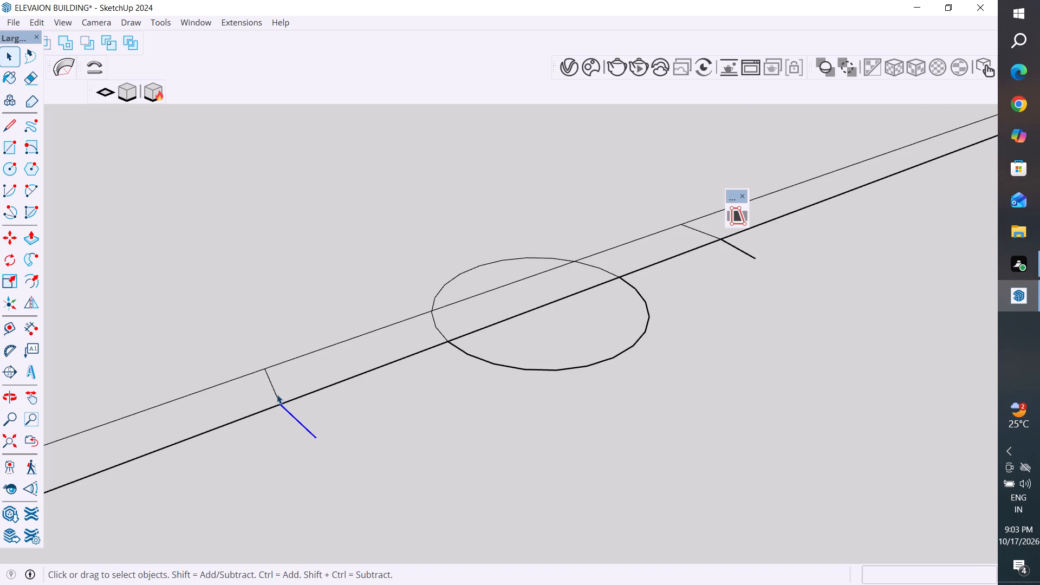
pyautogui.click(275, 393)
pyautogui.press('Delete')
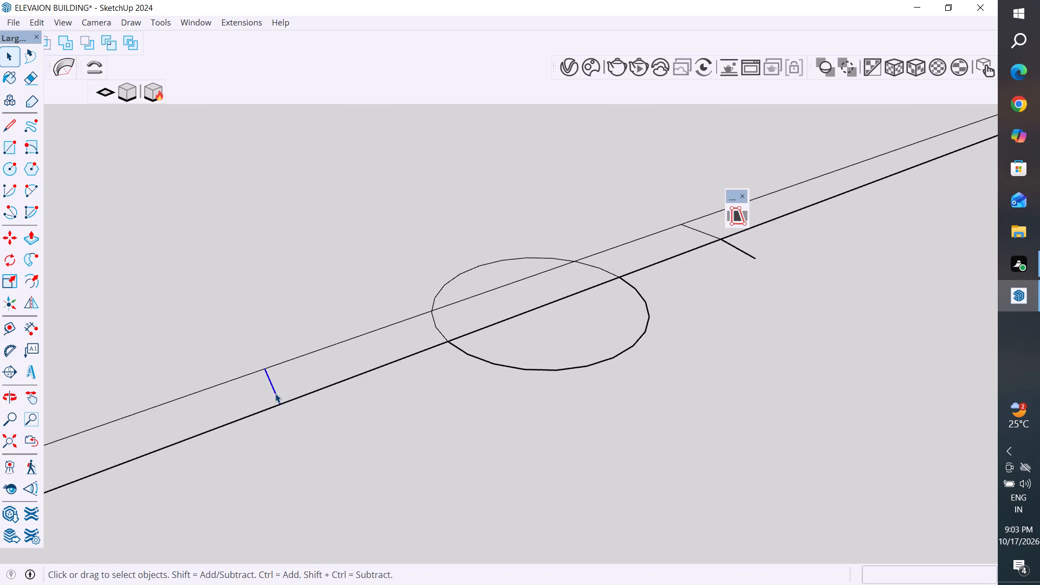
pyautogui.click(736, 248)
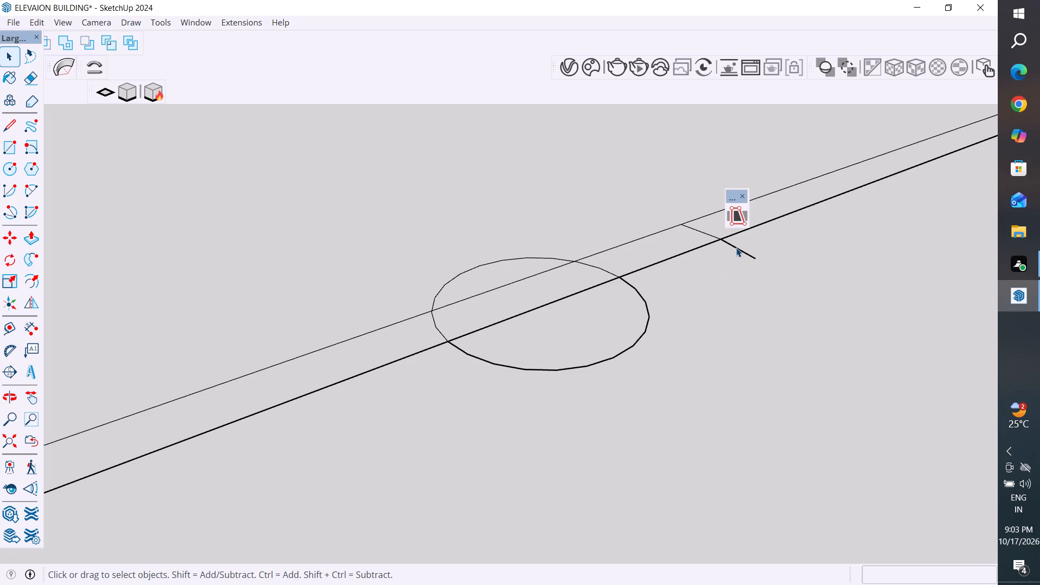
pyautogui.press('Delete')
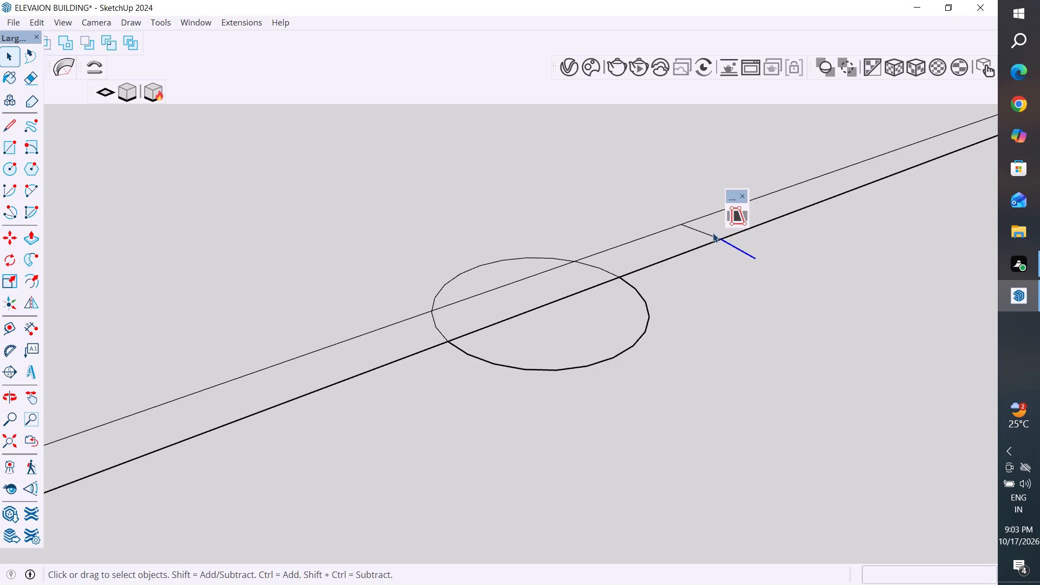
pyautogui.click(700, 231)
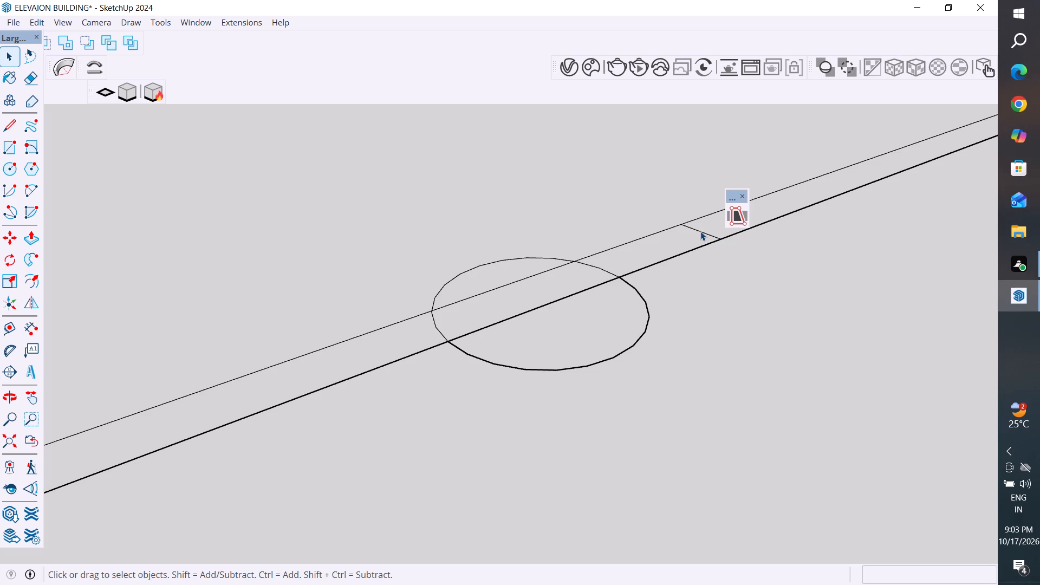
pyautogui.press('Delete')
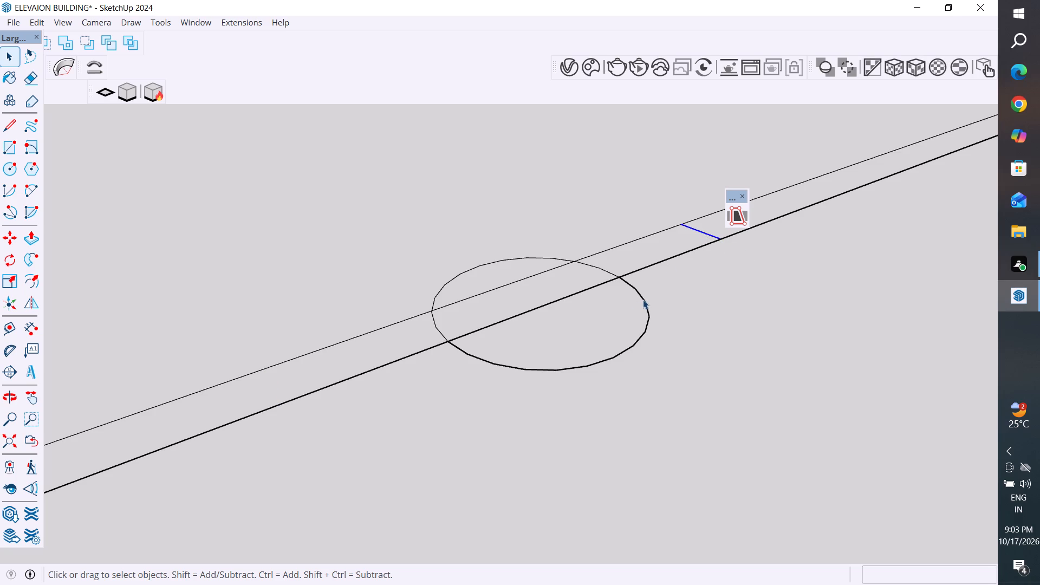
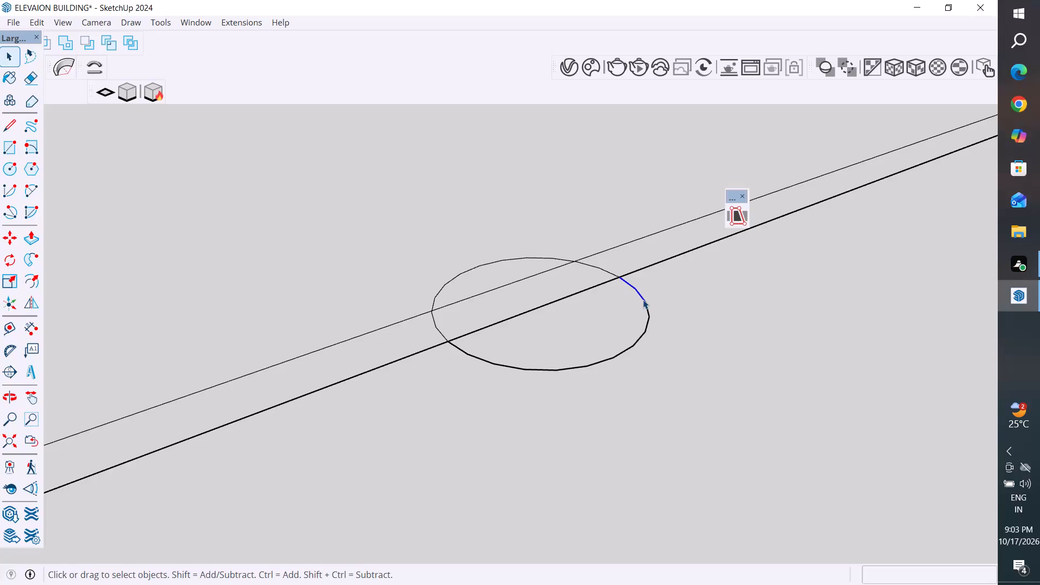
# Delete the remaining arc segments of the small circle left on the floor along the railing's base edge.
pyautogui.click(634, 346)
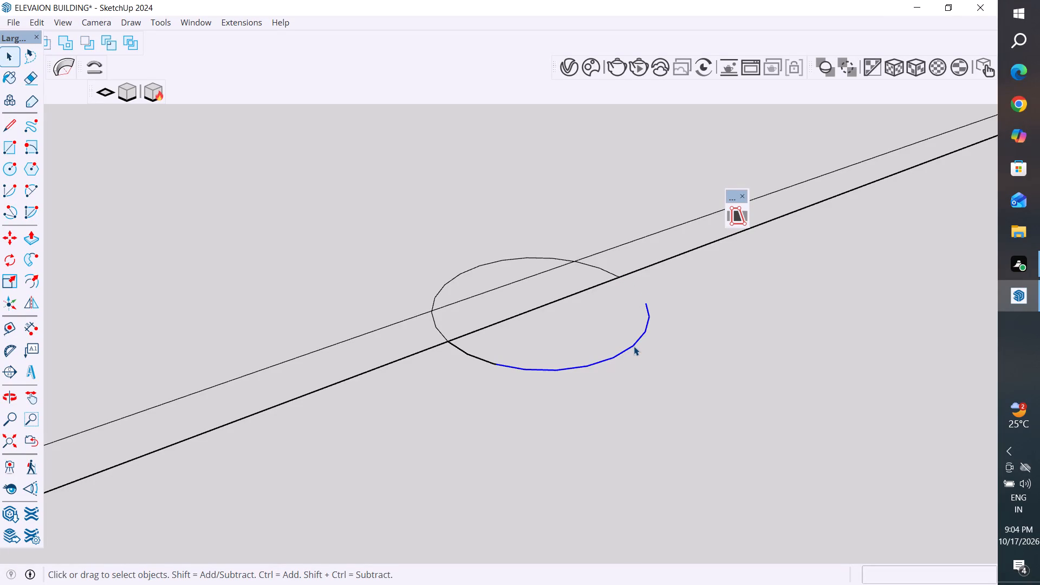
pyautogui.press('Delete')
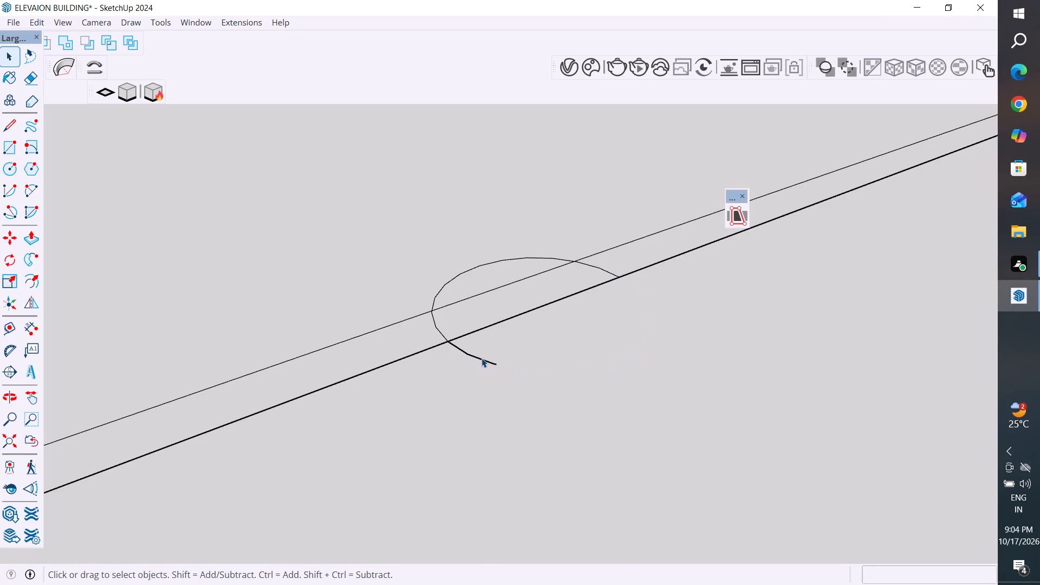
pyautogui.scroll(2, 482, 358)
pyautogui.click(488, 362)
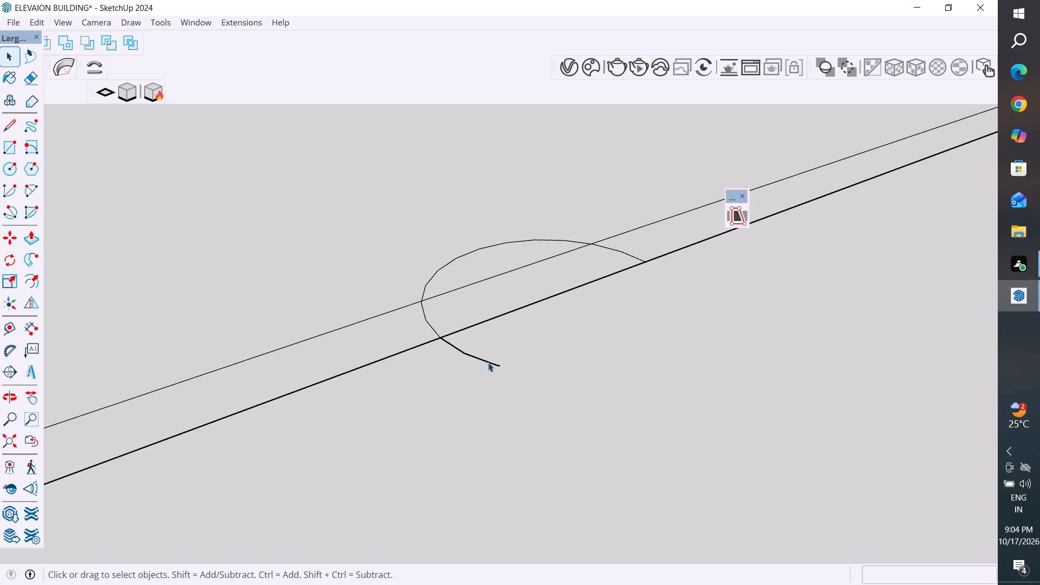
pyautogui.press('Delete')
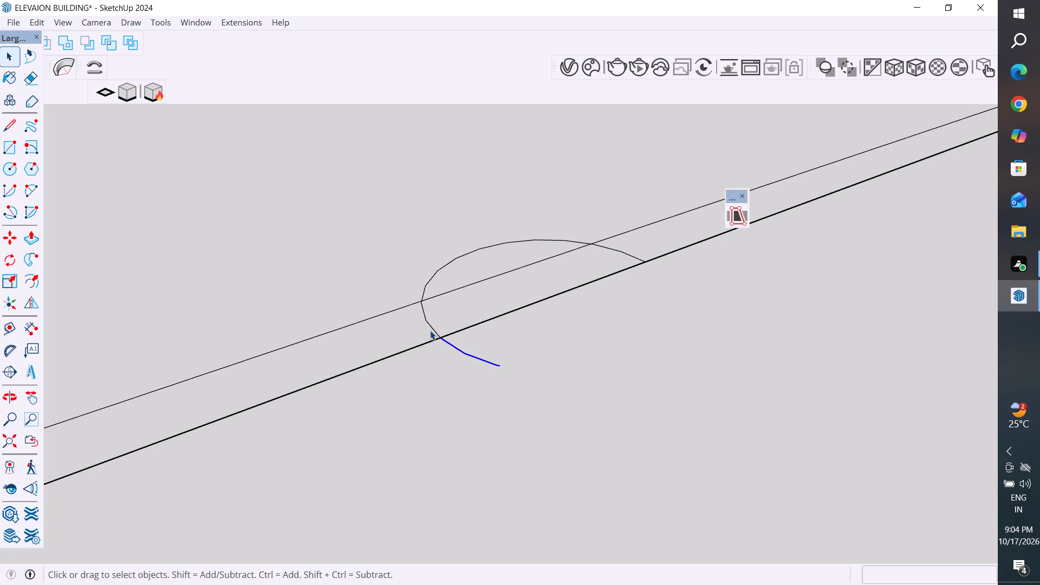
pyautogui.click(430, 325)
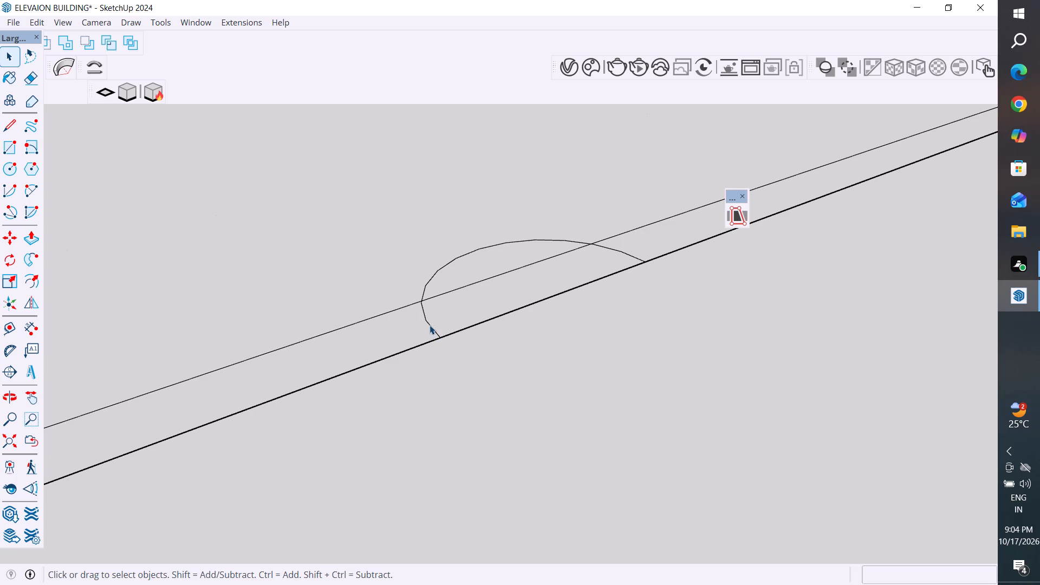
pyautogui.press('Delete')
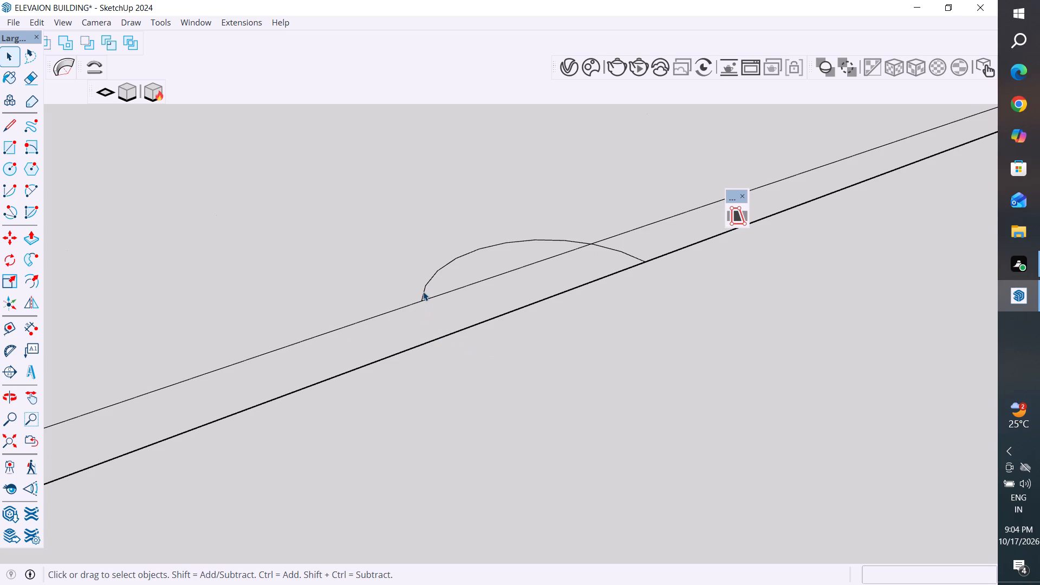
pyautogui.click(423, 291)
pyautogui.press('Delete')
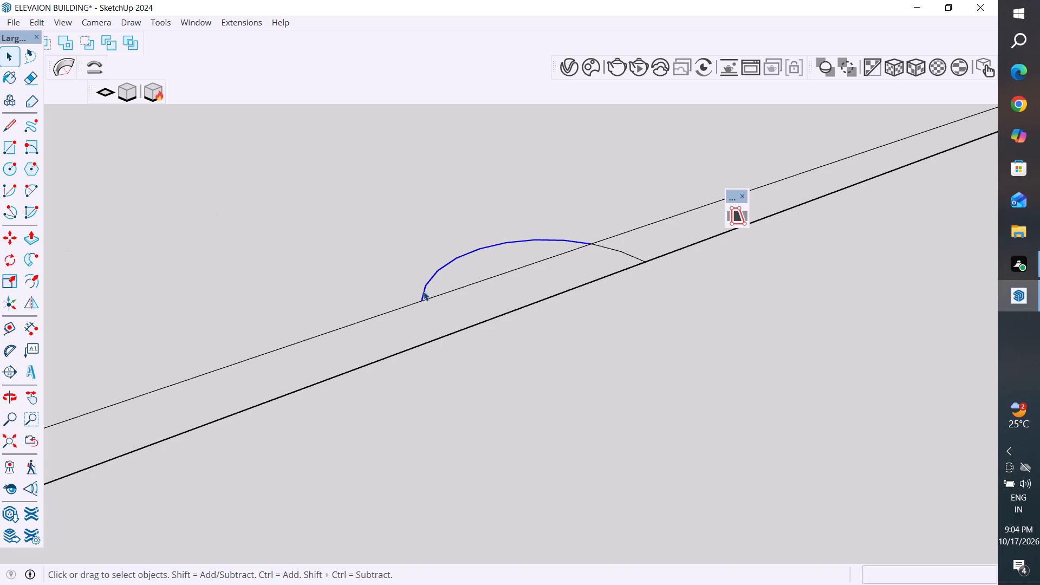
pyautogui.click(620, 251)
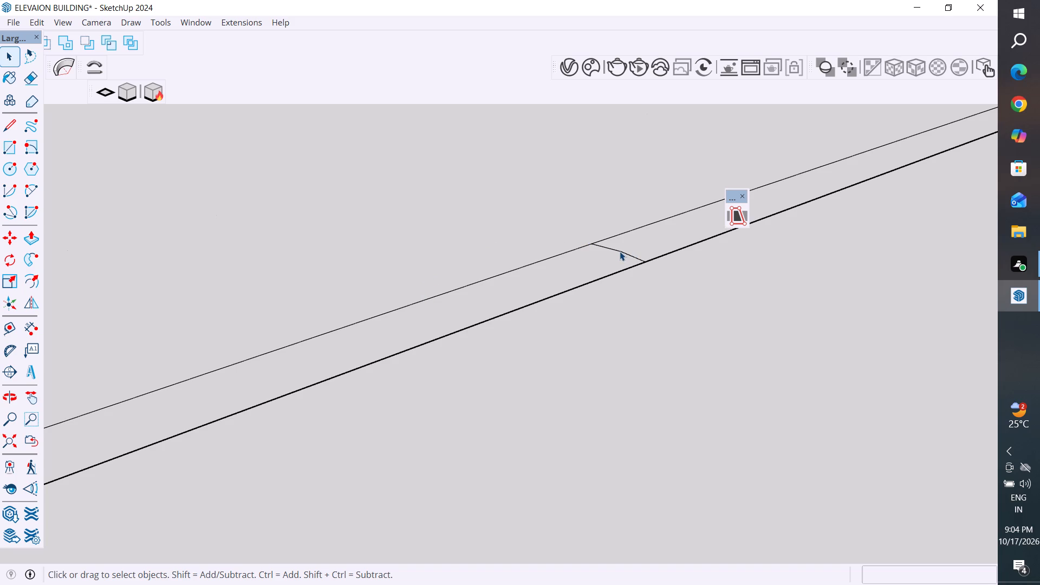
pyautogui.press('Delete')
# Delete the front face of the surplus lower glass clamp left between the first two railing posts.
pyautogui.scroll(-5, 434, 441)
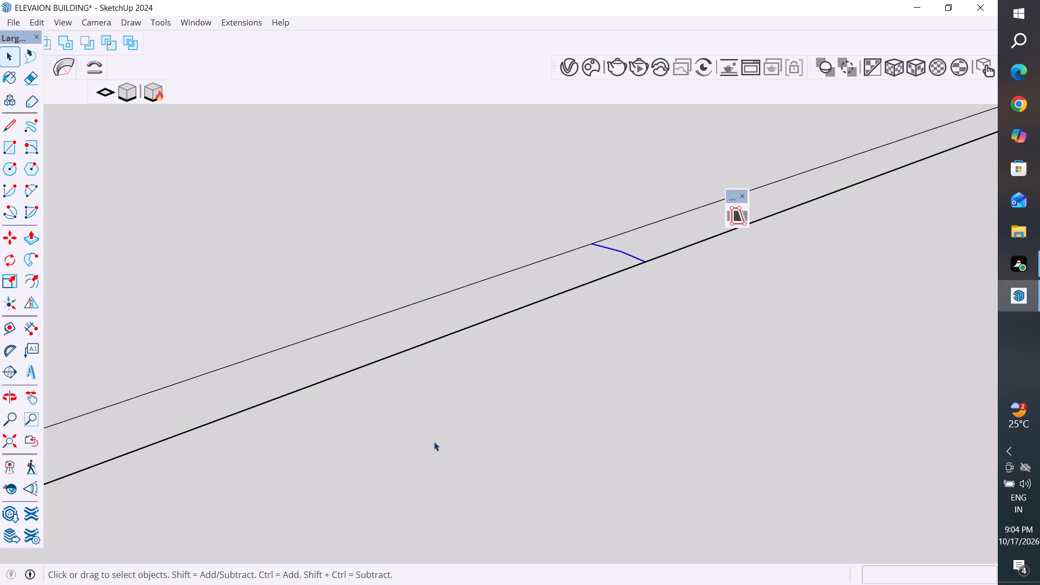
pyautogui.scroll(-12, 434, 441)
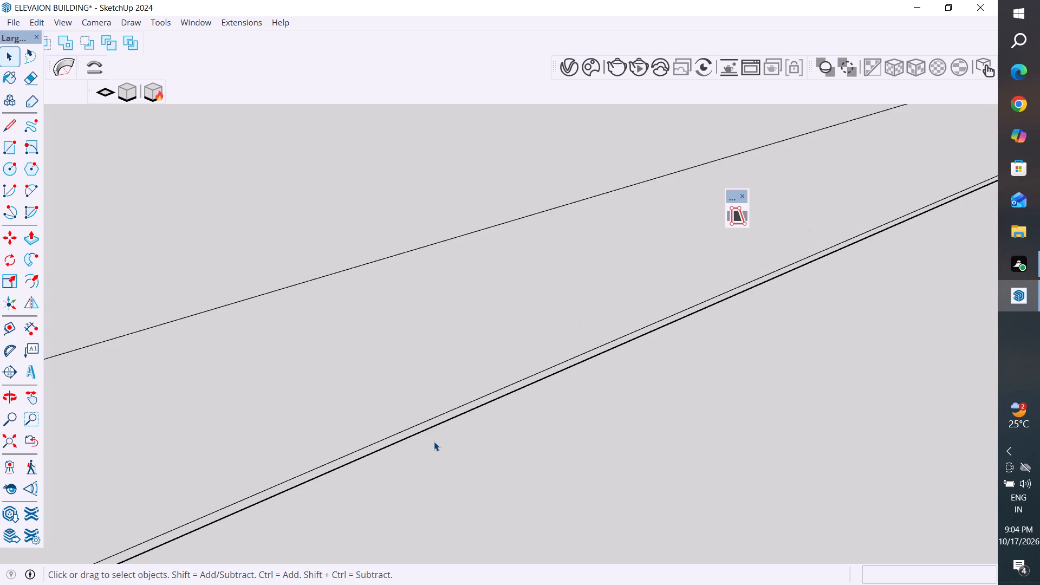
pyautogui.scroll(-6, 434, 441)
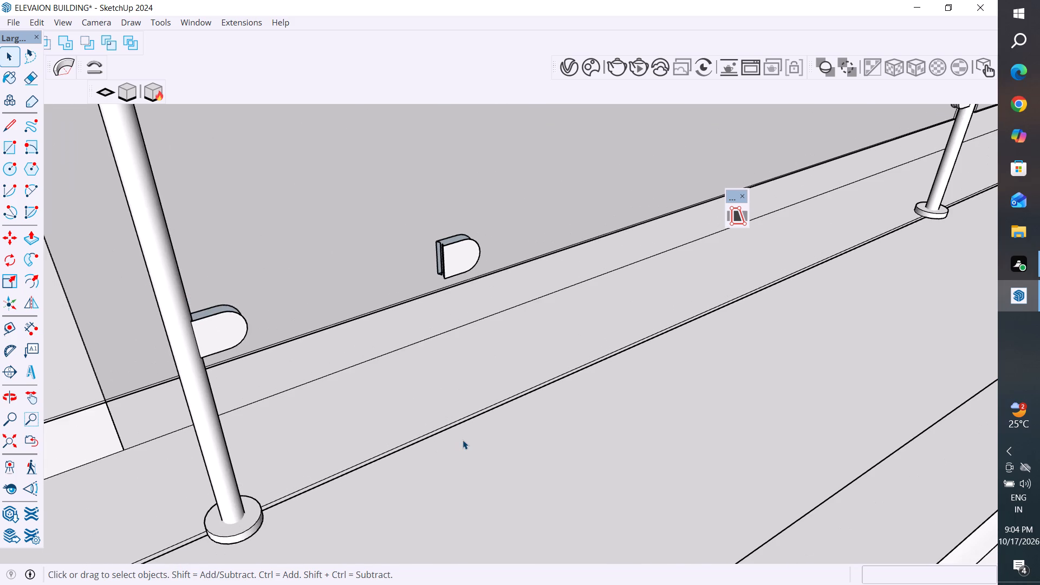
pyautogui.scroll(-5, 463, 440)
pyautogui.click(458, 339)
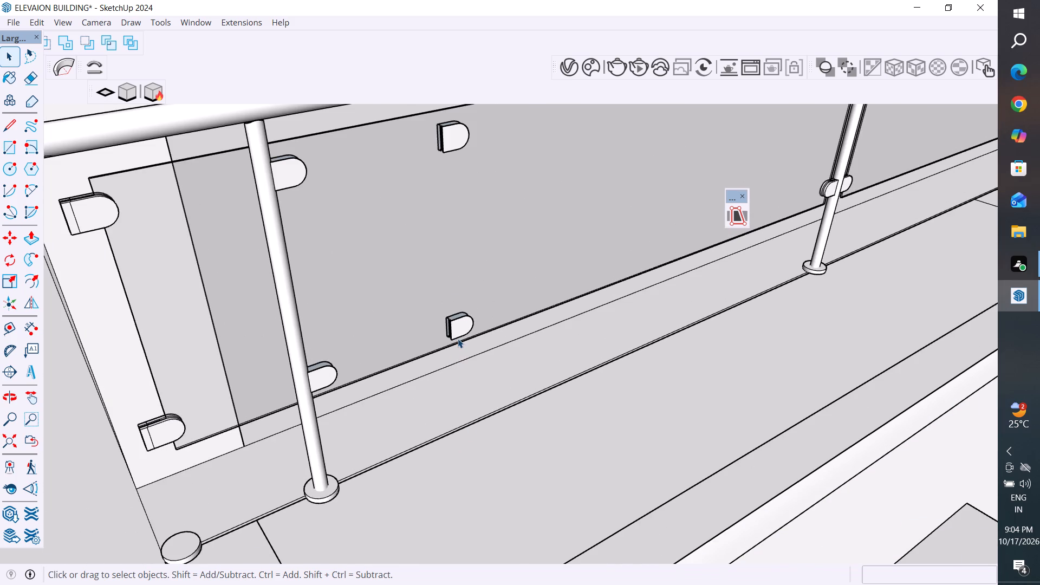
pyautogui.click(456, 322)
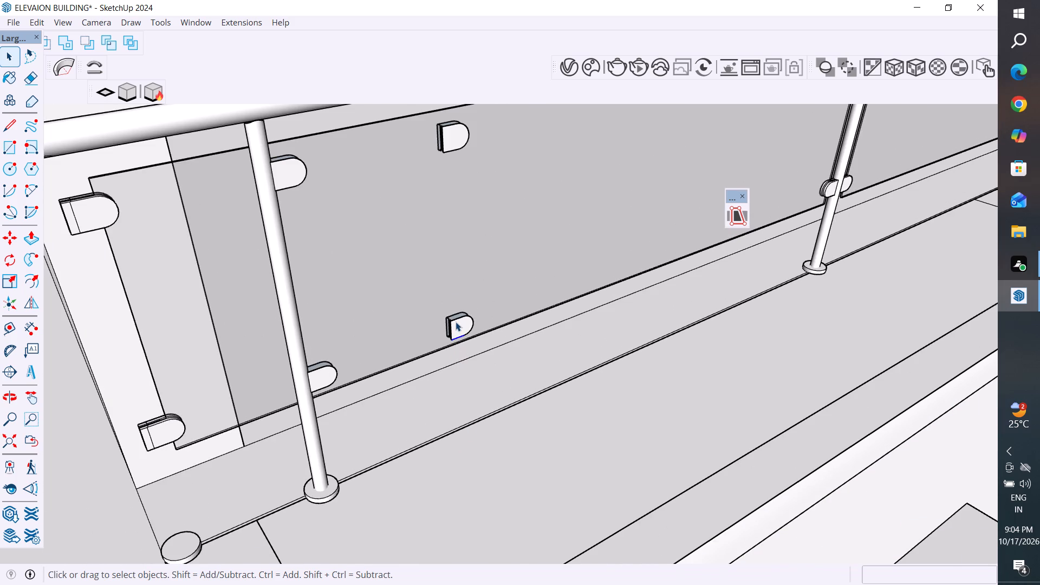
pyautogui.scroll(4, 464, 327)
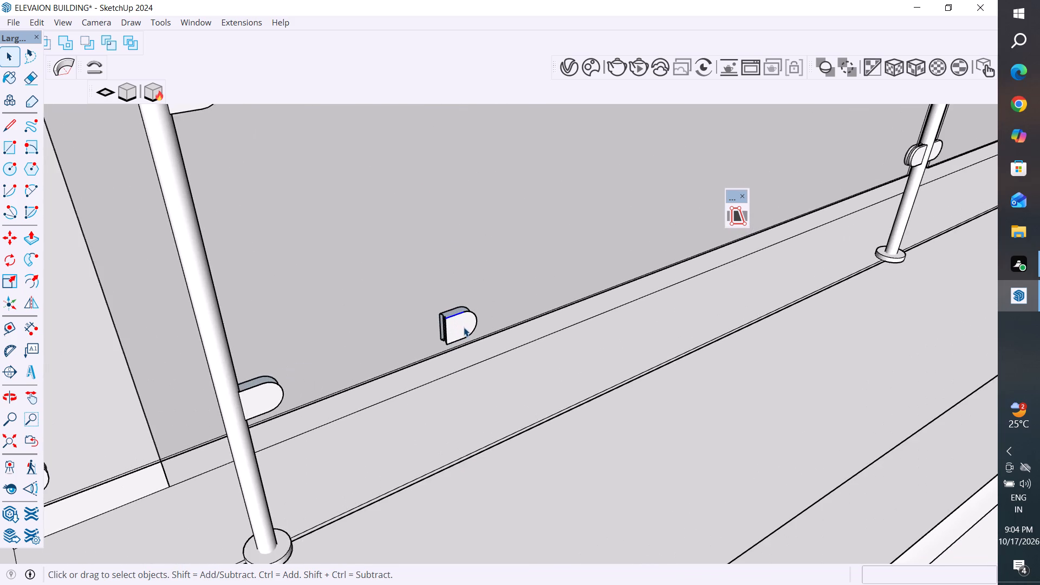
pyautogui.scroll(3, 464, 327)
pyautogui.click(463, 322)
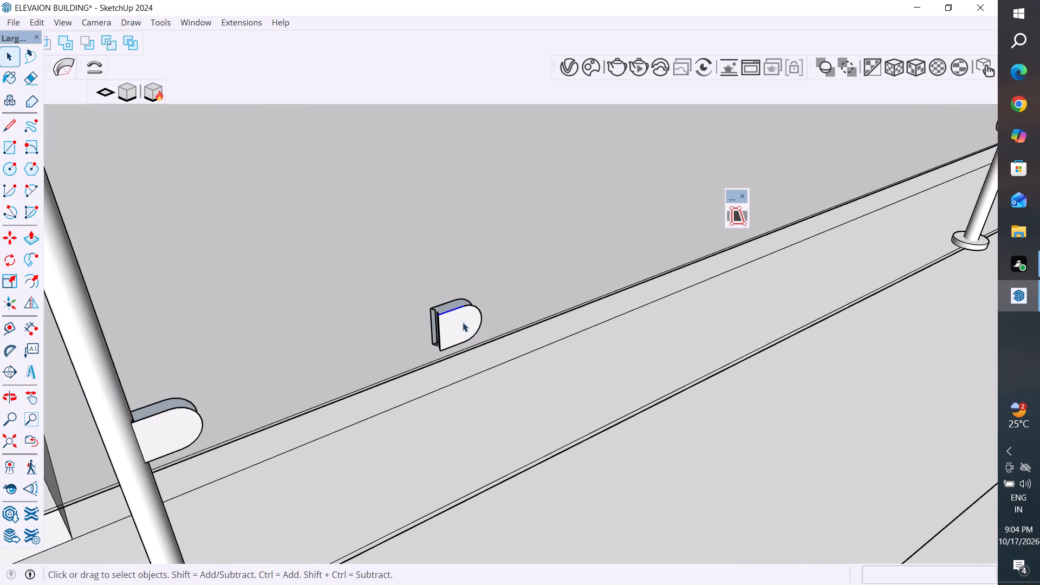
pyautogui.press('Delete')
# Delete the straight bottom edge and several short arc segments from the front outline of the surplus lower clamp.
pyautogui.scroll(2, 448, 324)
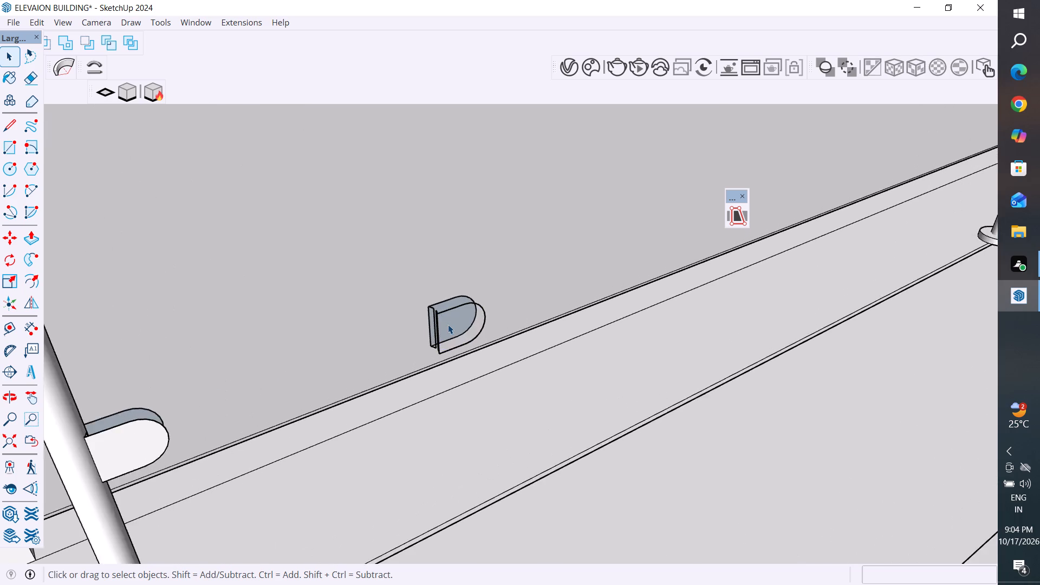
pyautogui.scroll(6, 448, 324)
pyautogui.scroll(2, 477, 283)
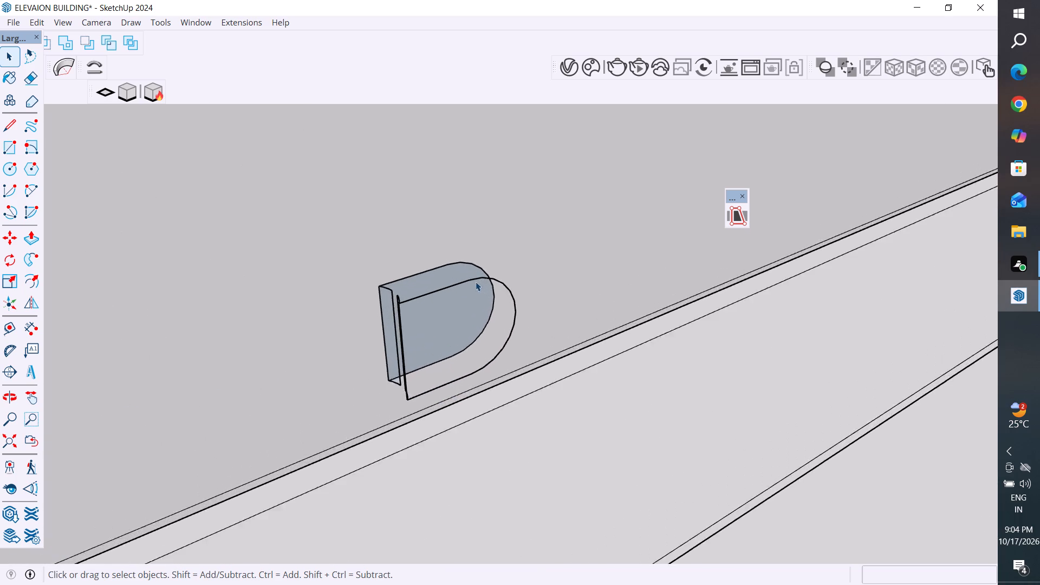
pyautogui.scroll(1, 474, 281)
pyautogui.click(473, 279)
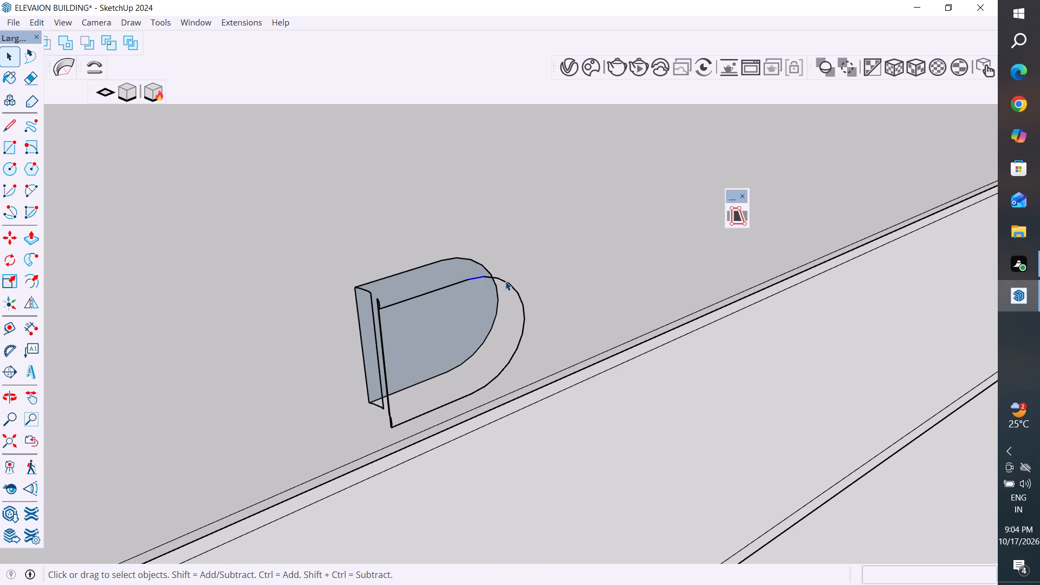
pyautogui.press('Delete')
pyautogui.scroll(4, 416, 421)
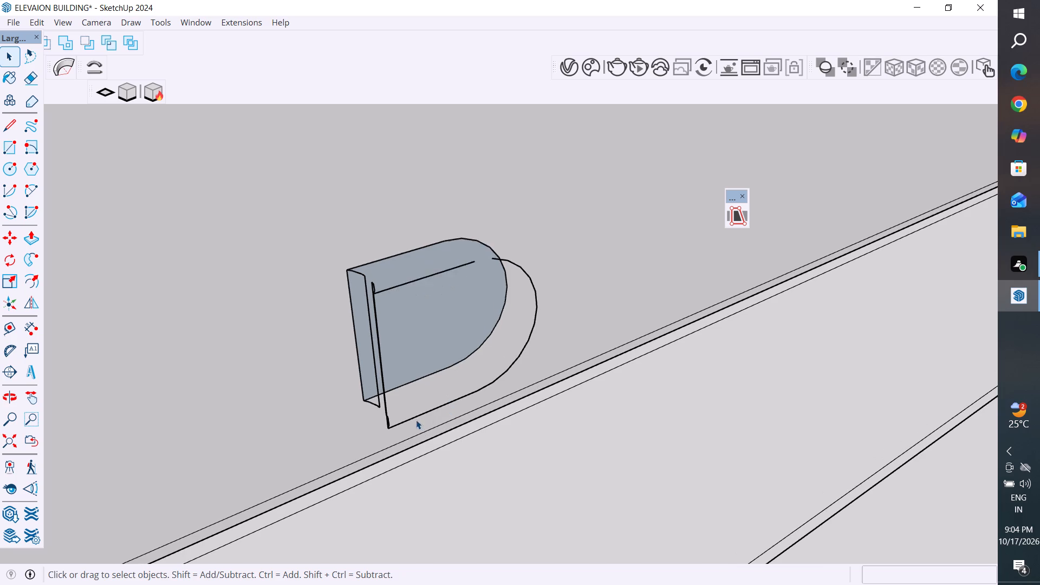
pyautogui.click(426, 411)
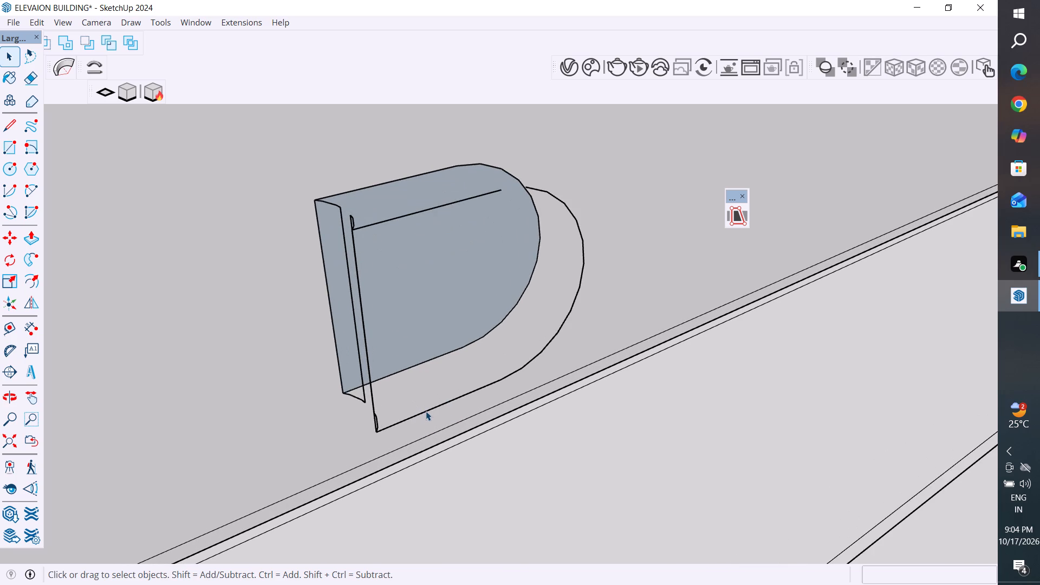
pyautogui.press('Delete')
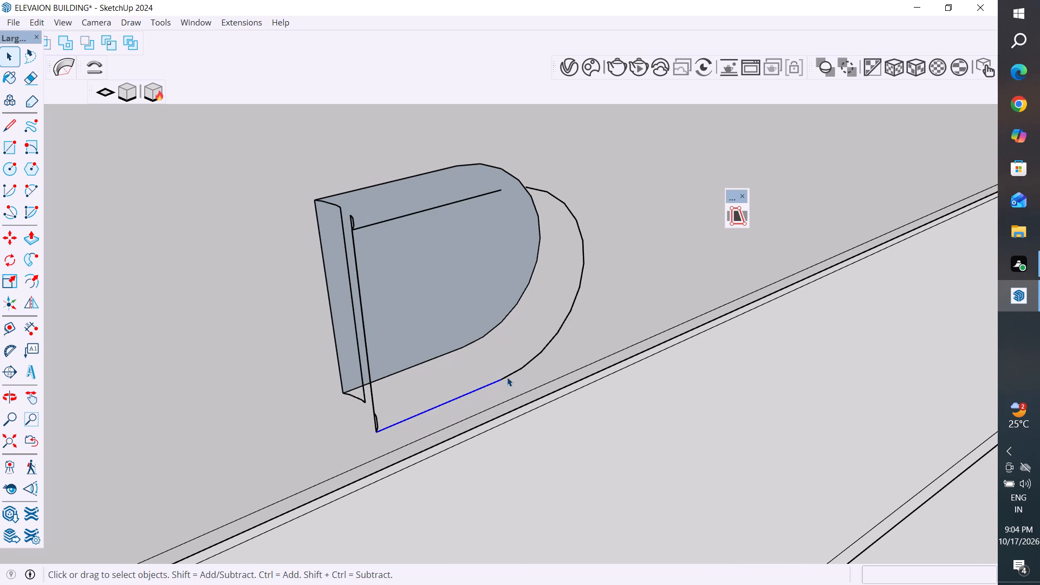
pyautogui.click(508, 376)
pyautogui.press('Delete')
pyautogui.click(525, 366)
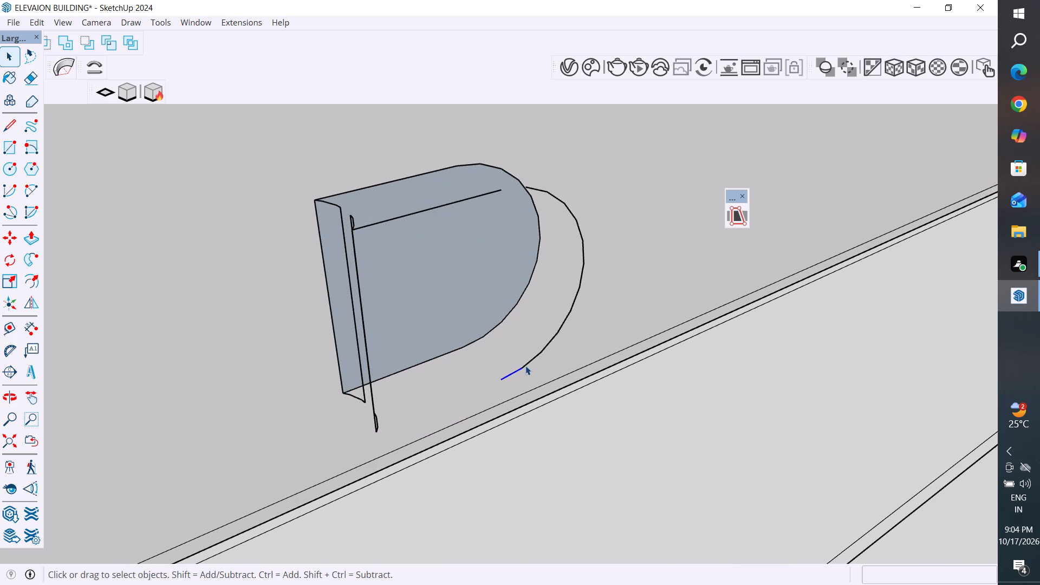
pyautogui.press('Delete')
# Delete the top edge of the glass panel nearest the stair enclosure.
pyautogui.scroll(-14, 538, 352)
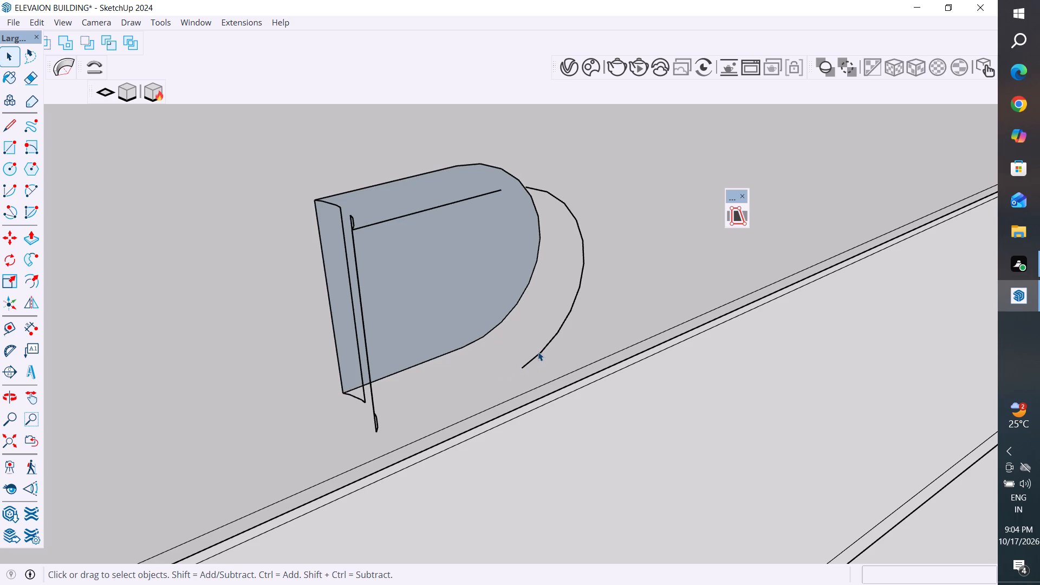
pyautogui.moveTo(417, 261); pyautogui.dragTo(487, 256, button='middle')
pyautogui.scroll(-20, 487, 292)
pyautogui.scroll(-9, 487, 292)
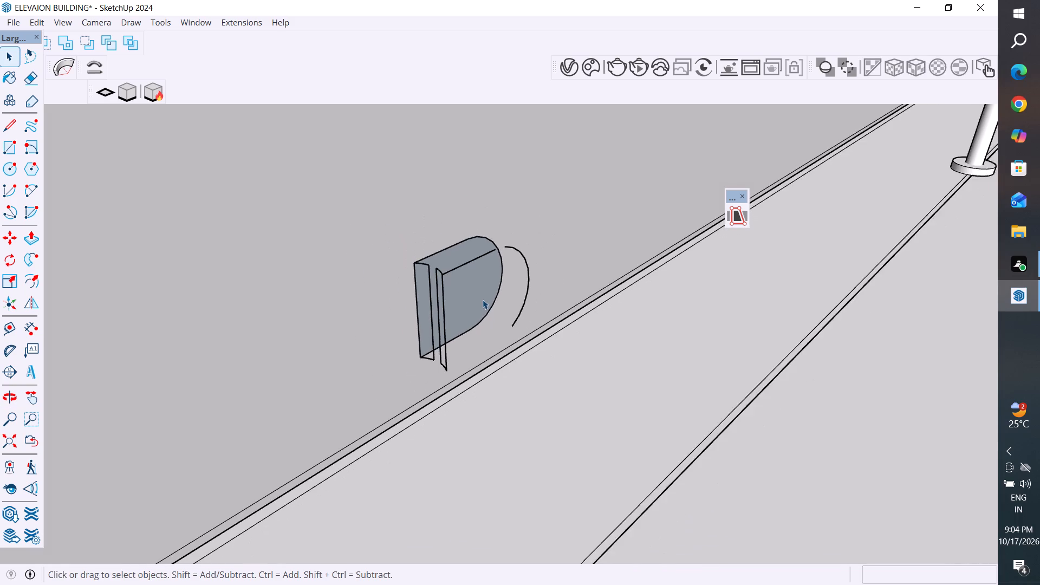
pyautogui.scroll(-14, 483, 300)
pyautogui.scroll(-8, 485, 304)
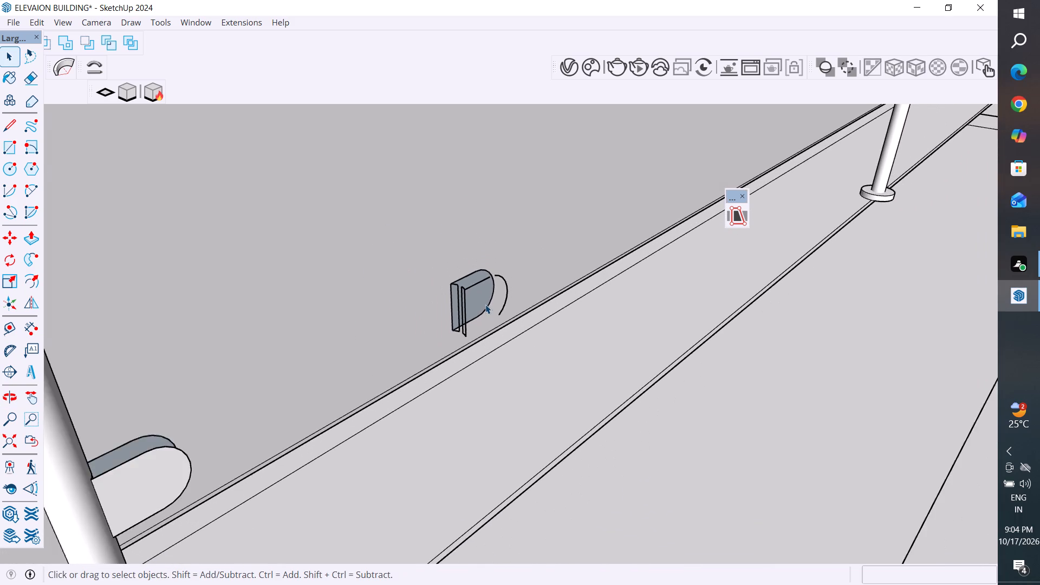
pyautogui.scroll(-18, 485, 304)
pyautogui.scroll(-7, 485, 305)
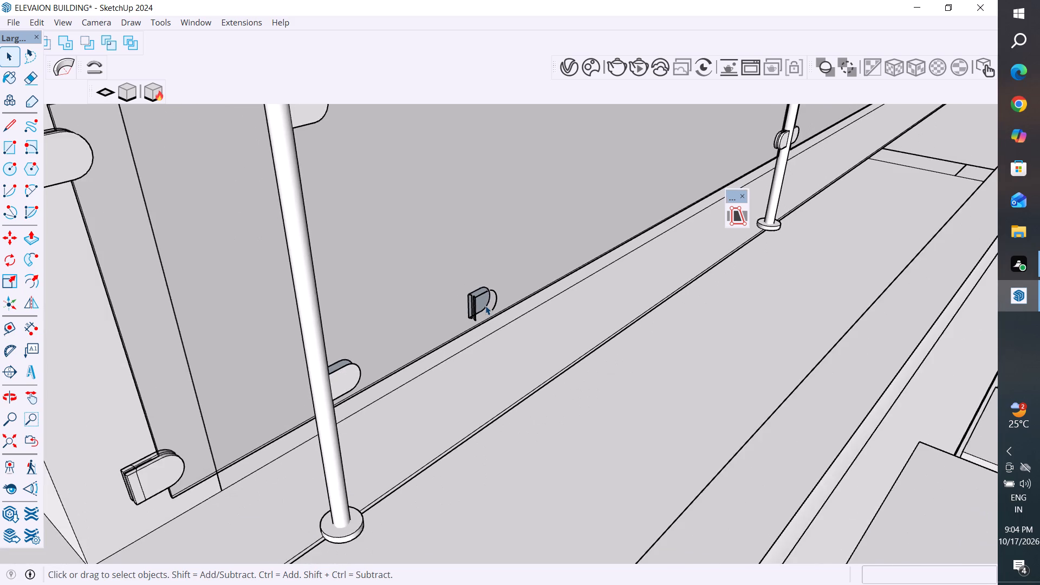
pyautogui.scroll(-12, 484, 307)
pyautogui.scroll(-6, 423, 369)
pyautogui.scroll(-3, 326, 461)
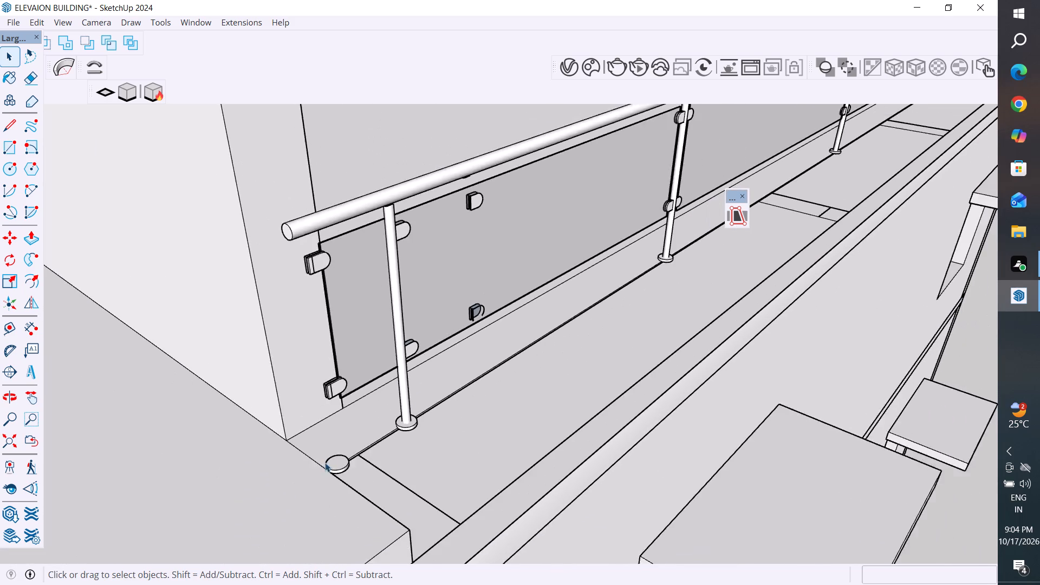
pyautogui.scroll(-8, 325, 463)
pyautogui.click(488, 262)
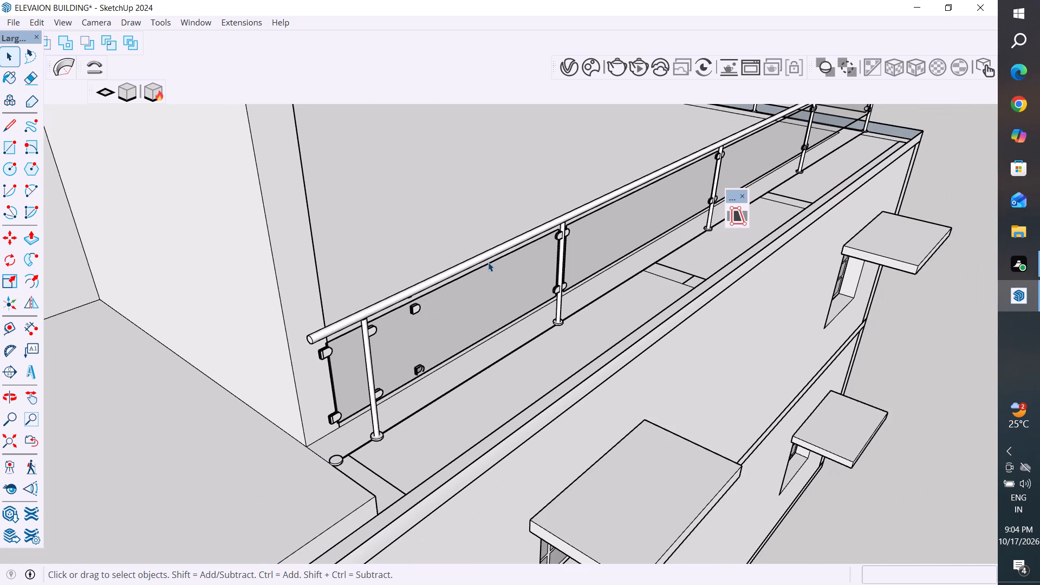
pyautogui.press('Delete')
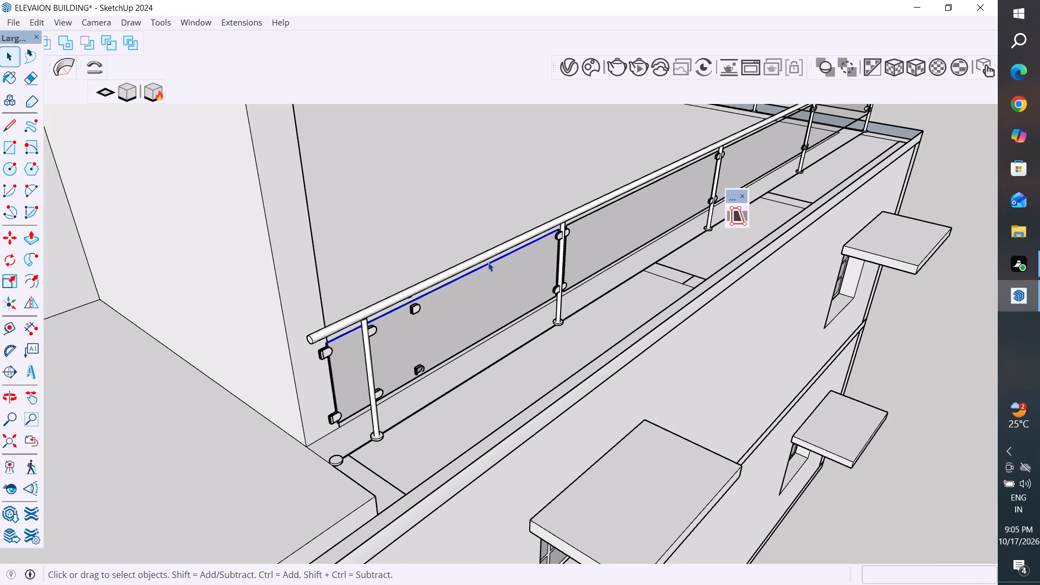
# Delete the handrail and the upper railing parts around the roof corner farthest from the stair enclosure along this side.
pyautogui.scroll(-5, 457, 367)
pyautogui.scroll(-5, 418, 424)
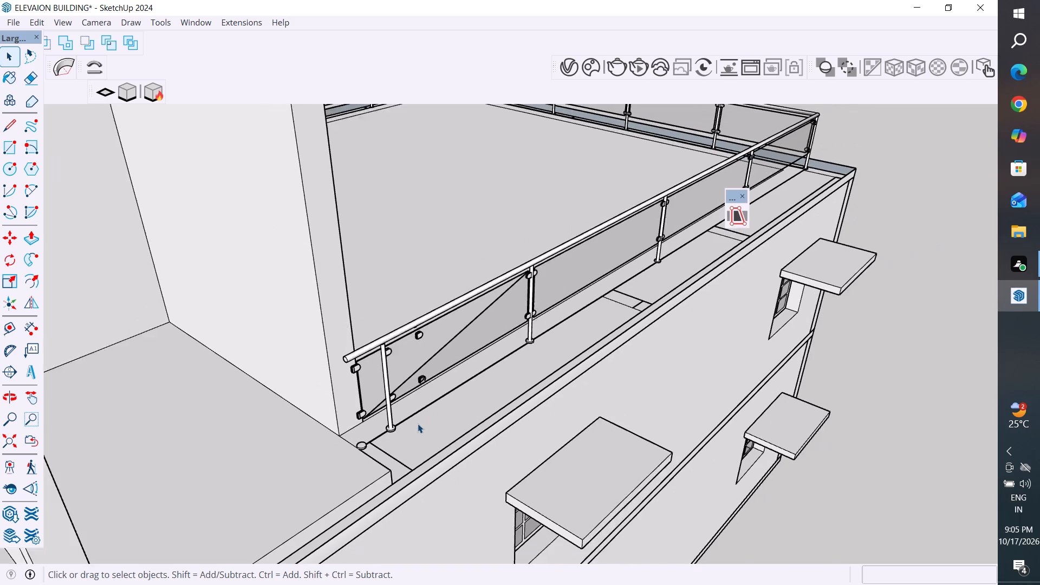
pyautogui.scroll(-12, 382, 382)
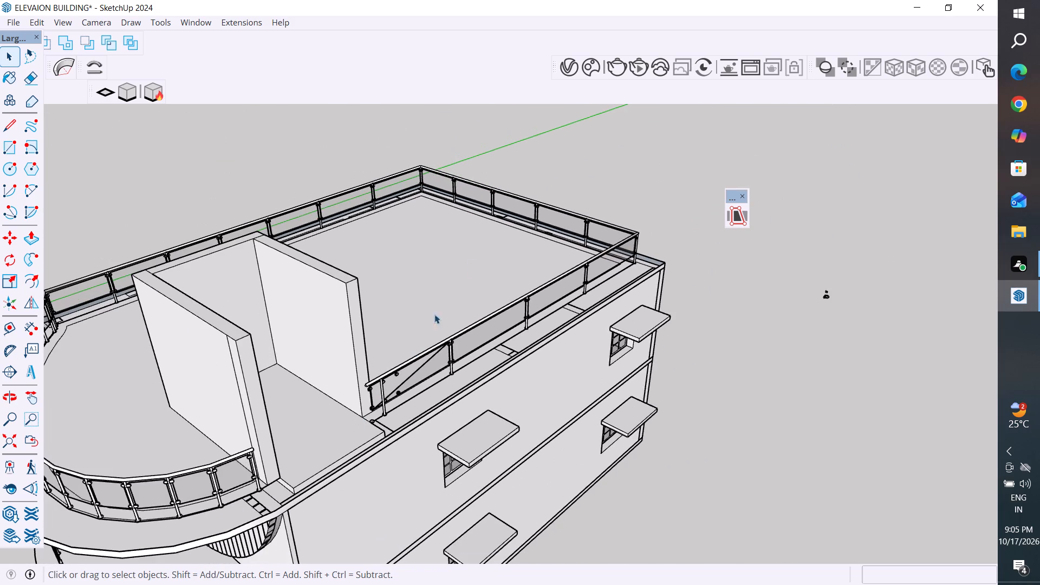
pyautogui.moveTo(486, 186); pyautogui.dragTo(426, 105, button='middle')
pyautogui.moveTo(458, 191); pyautogui.dragTo(453, 152, button='middle')
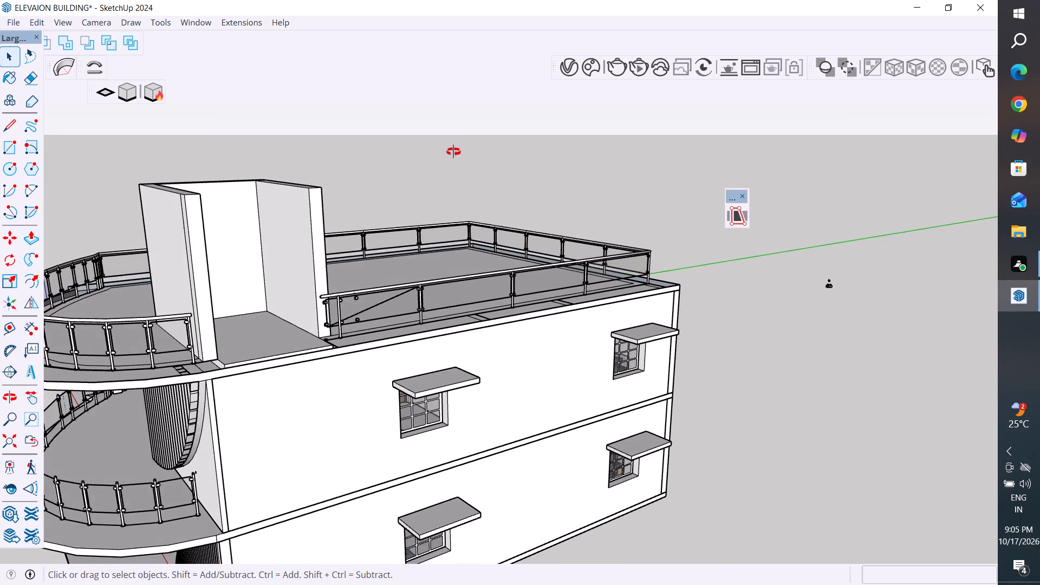
pyautogui.moveTo(453, 152); pyautogui.dragTo(464, 131, button='middle')
pyautogui.moveTo(669, 233); pyautogui.dragTo(576, 256)
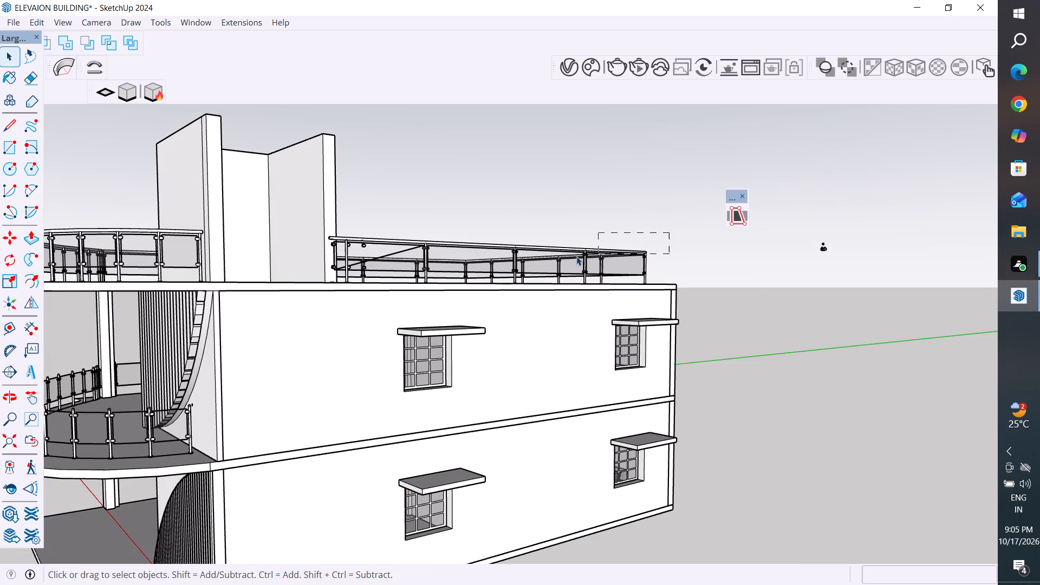
pyautogui.moveTo(576, 256); pyautogui.dragTo(570, 257)
pyautogui.press('Delete')
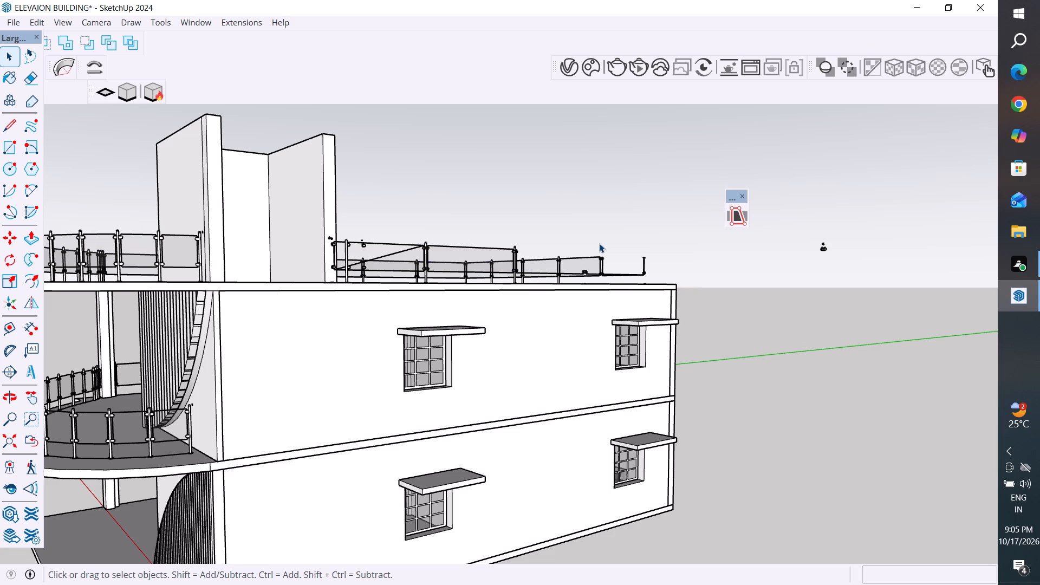
pyautogui.moveTo(599, 243); pyautogui.dragTo(556, 276, button='middle')
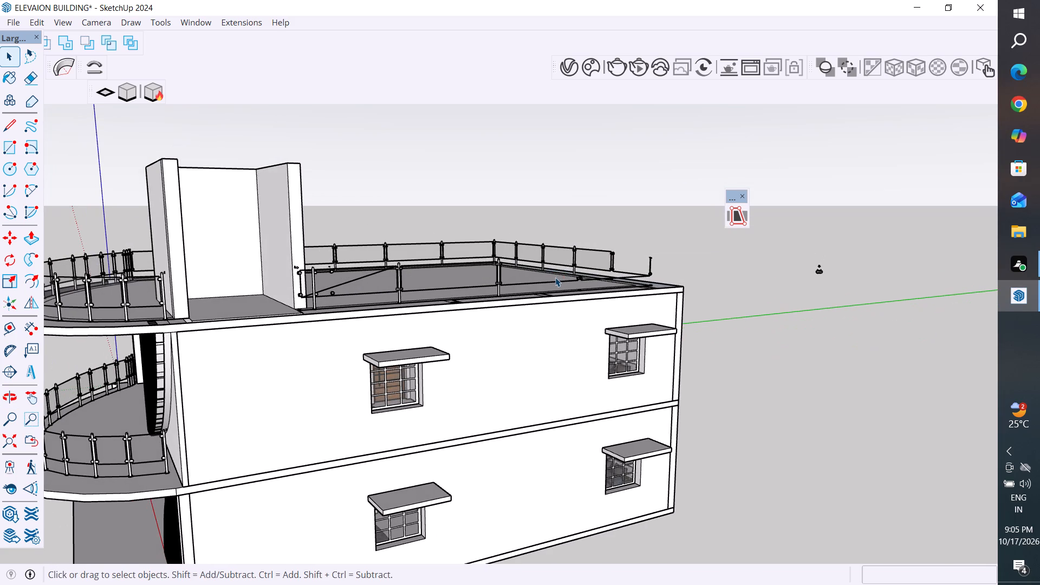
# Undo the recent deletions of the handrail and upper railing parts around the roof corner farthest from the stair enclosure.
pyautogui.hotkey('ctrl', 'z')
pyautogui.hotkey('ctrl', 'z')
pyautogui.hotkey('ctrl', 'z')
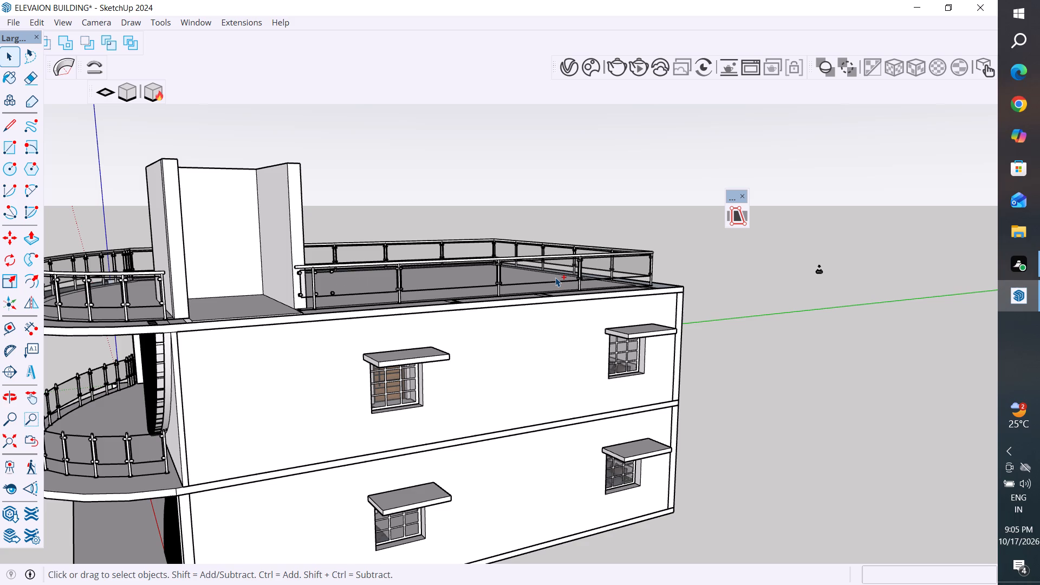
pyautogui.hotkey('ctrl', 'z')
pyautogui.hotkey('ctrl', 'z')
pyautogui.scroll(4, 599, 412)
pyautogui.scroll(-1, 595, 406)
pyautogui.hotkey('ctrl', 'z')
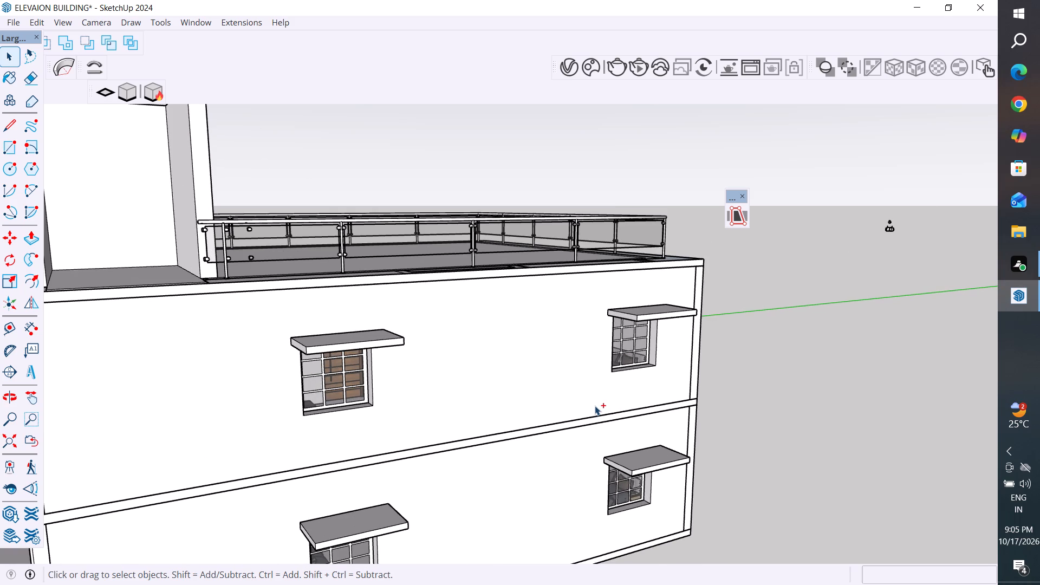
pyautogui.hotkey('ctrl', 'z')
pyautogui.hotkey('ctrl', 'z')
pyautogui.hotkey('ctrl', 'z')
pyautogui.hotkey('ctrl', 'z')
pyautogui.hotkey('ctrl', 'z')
# Delete the rooftop railing around the far end of the roof, including its handrail, posts, clamps and glass panels.
pyautogui.moveTo(666, 224); pyautogui.dragTo(673, 182, button='middle')
pyautogui.scroll(1, 680, 206)
pyautogui.moveTo(685, 232); pyautogui.dragTo(680, 263, button='middle')
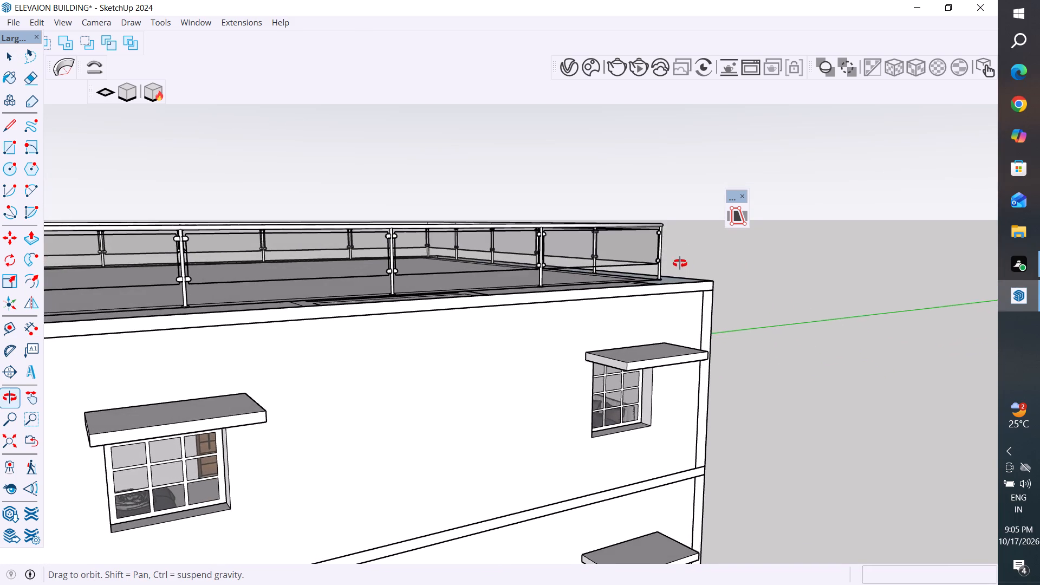
pyautogui.moveTo(680, 263); pyautogui.dragTo(671, 257, button='middle')
pyautogui.moveTo(675, 190); pyautogui.dragTo(282, 261)
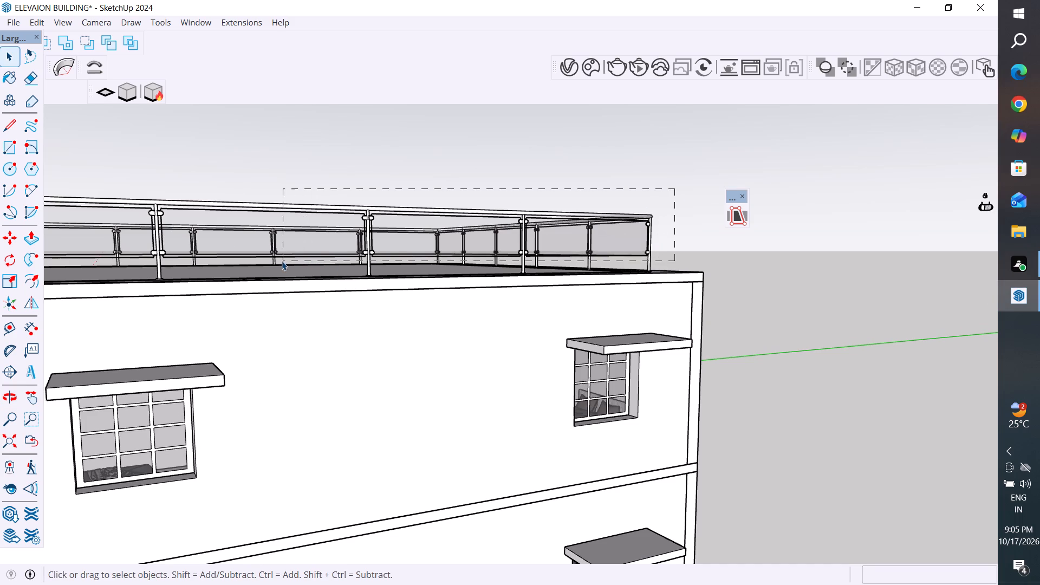
pyautogui.moveTo(282, 261); pyautogui.dragTo(262, 262)
pyautogui.press('Delete')
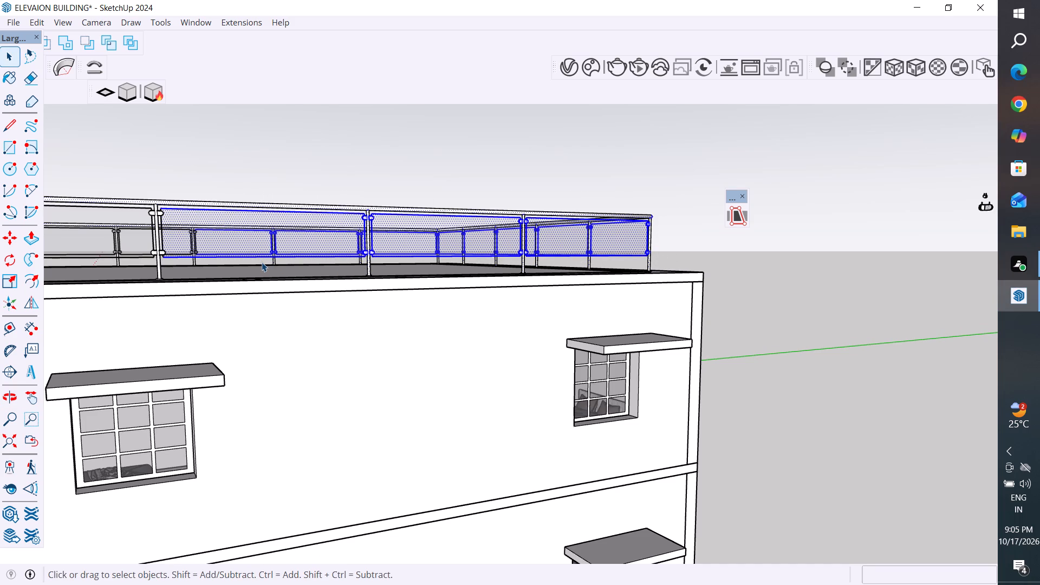
# Examine the remaining rooftop railing sections beside the stair enclosure and along the opposite roof edge.
pyautogui.moveTo(581, 350); pyautogui.dragTo(578, 353, button='middle')
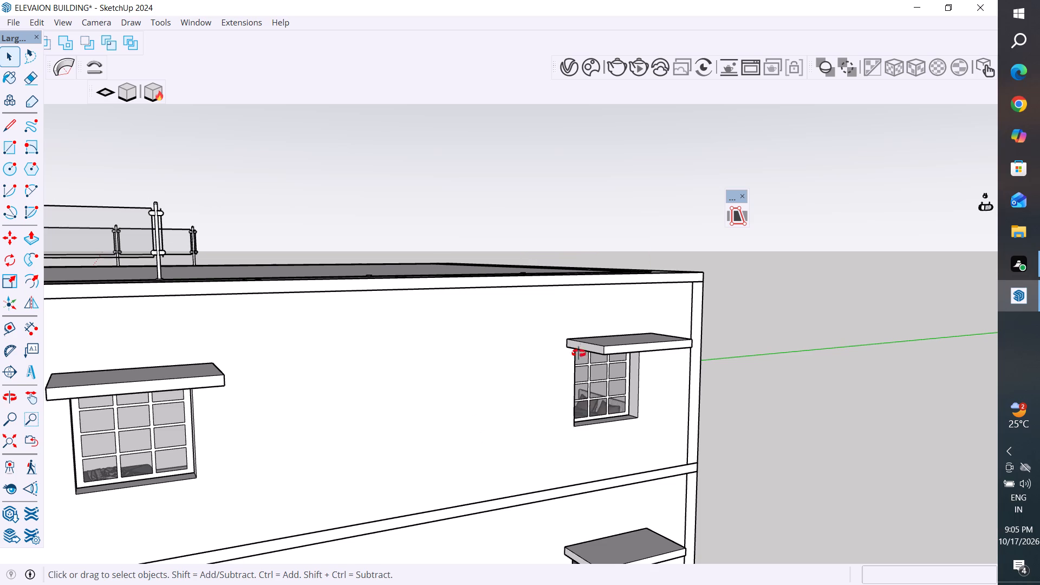
pyautogui.moveTo(578, 353); pyautogui.dragTo(557, 360, button='middle')
pyautogui.scroll(-5, 714, 380)
pyautogui.moveTo(656, 398); pyautogui.dragTo(574, 413, button='middle')
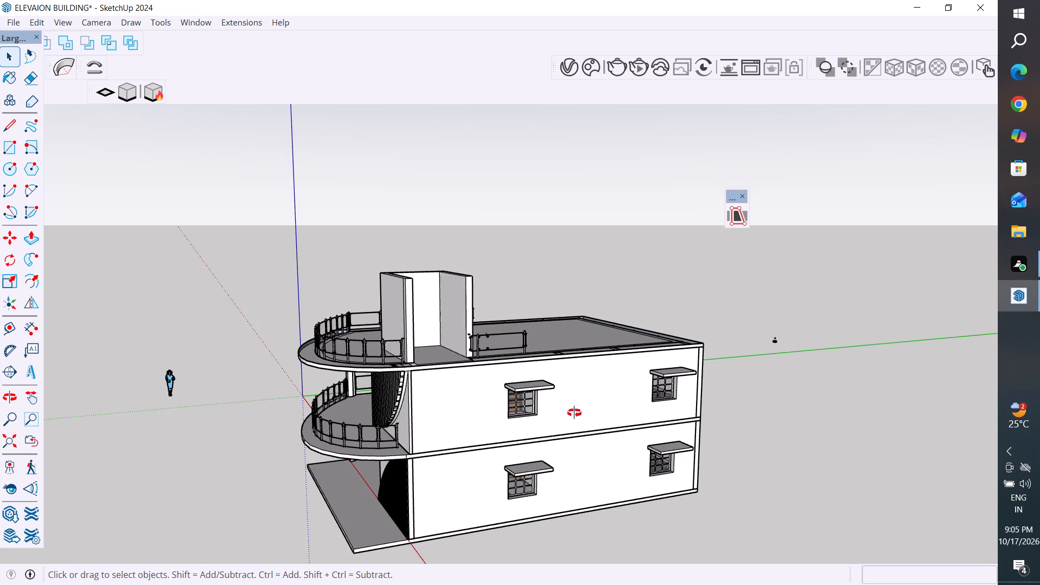
pyautogui.moveTo(574, 413); pyautogui.dragTo(476, 493, button='middle')
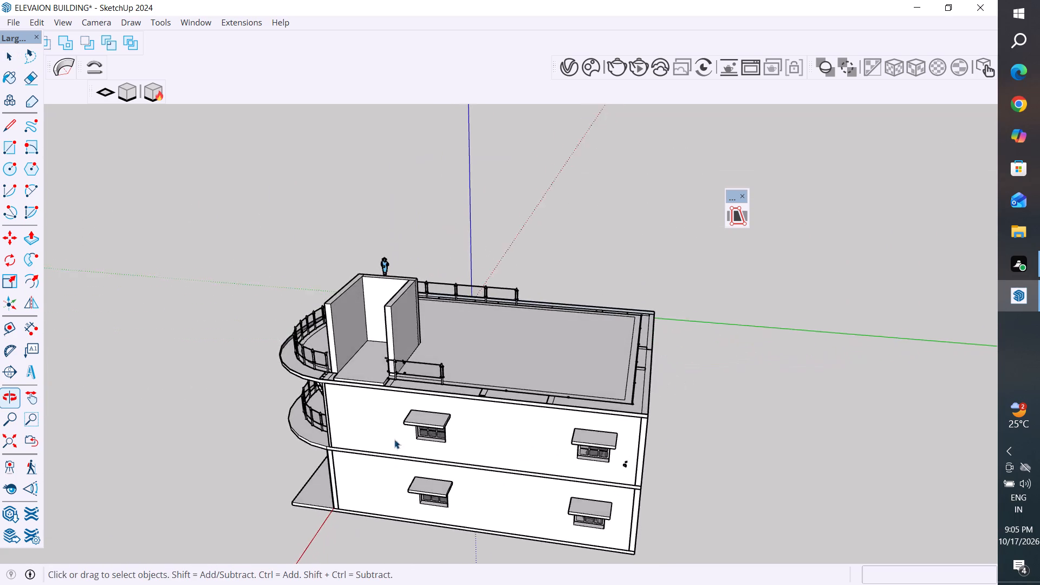
pyautogui.scroll(11, 372, 376)
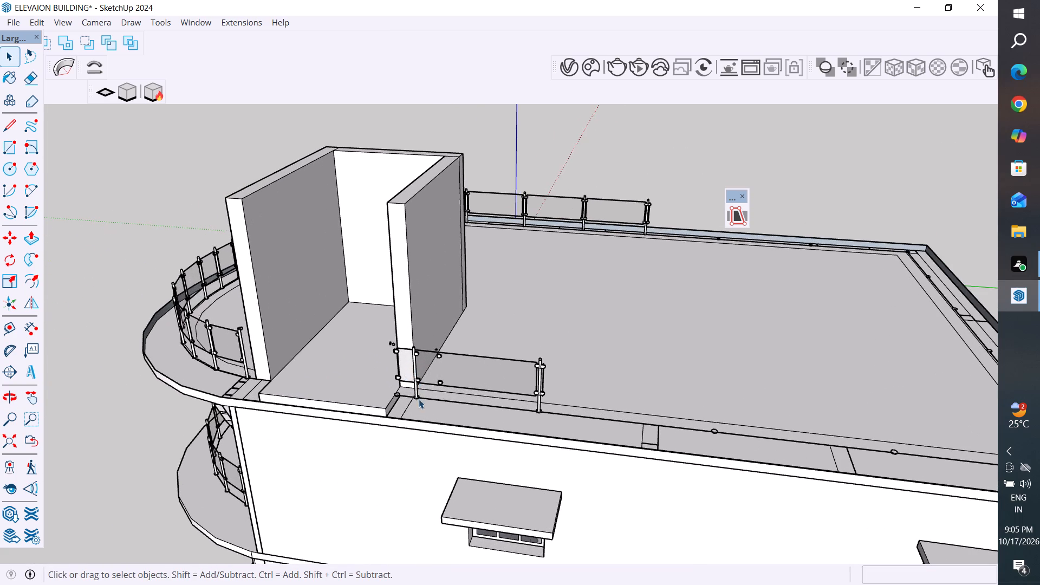
pyautogui.moveTo(426, 399); pyautogui.dragTo(512, 409, button='middle')
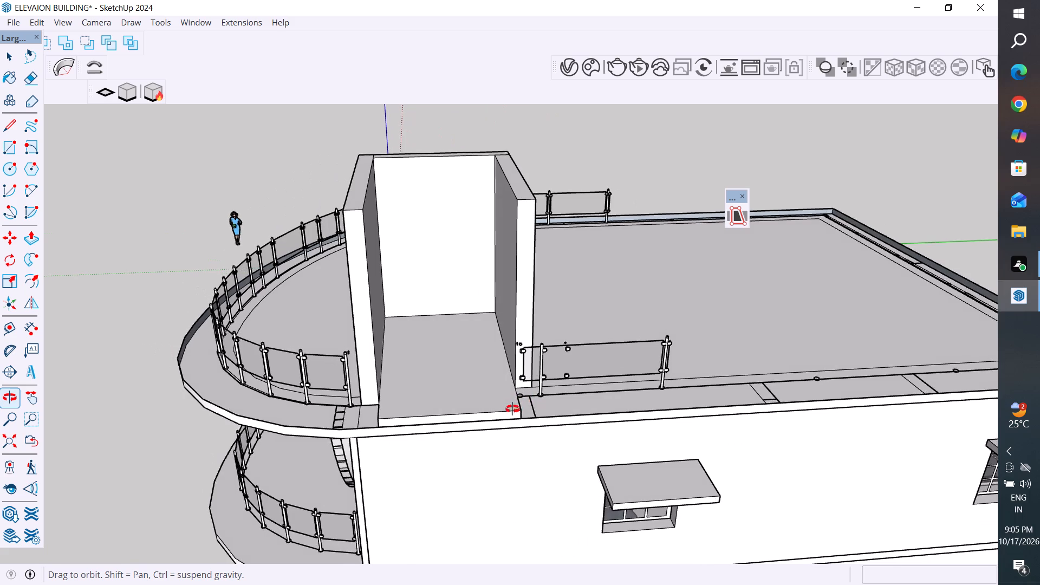
pyautogui.moveTo(512, 409); pyautogui.dragTo(497, 407, button='middle')
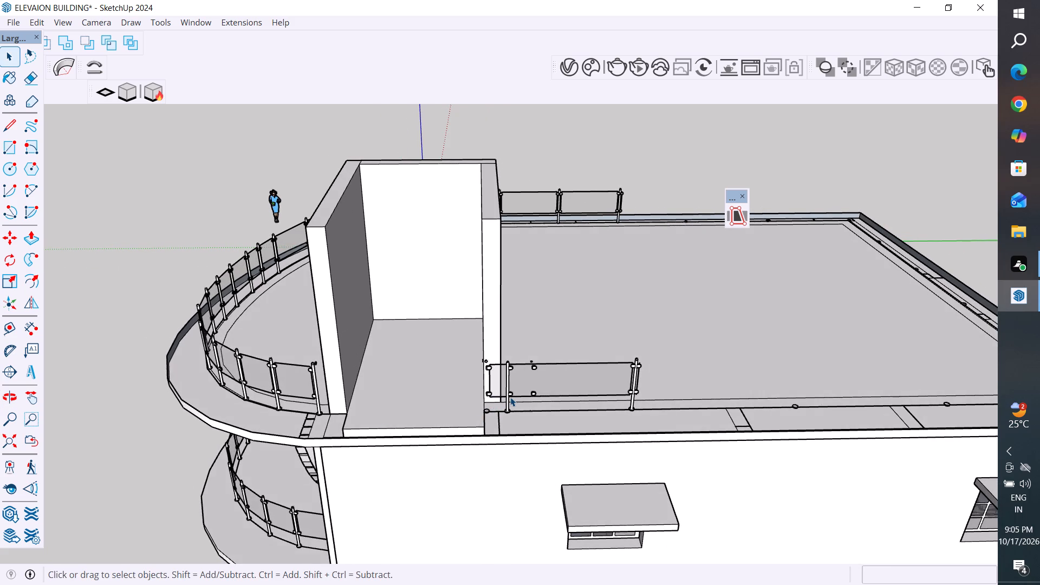
pyautogui.moveTo(346, 435); pyautogui.dragTo(239, 454, button='middle')
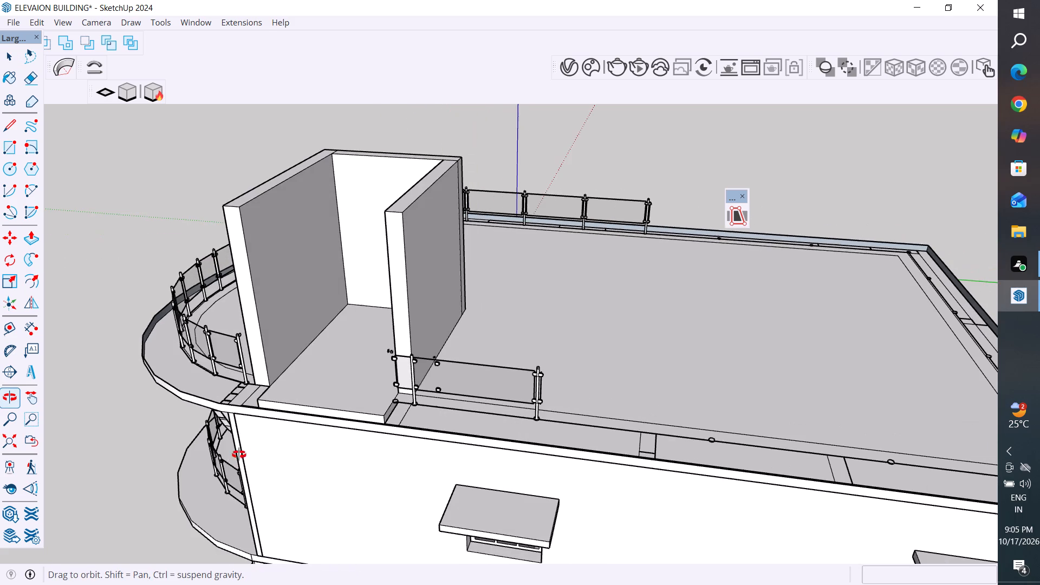
pyautogui.moveTo(239, 454); pyautogui.dragTo(226, 502, button='middle')
pyautogui.scroll(-8, 441, 441)
# Check the extent of the top roof slab by selecting its curved top face and its straight side edge and face.
pyautogui.click(12, 60)
pyautogui.click(86, 152)
pyautogui.scroll(2, 153, 392)
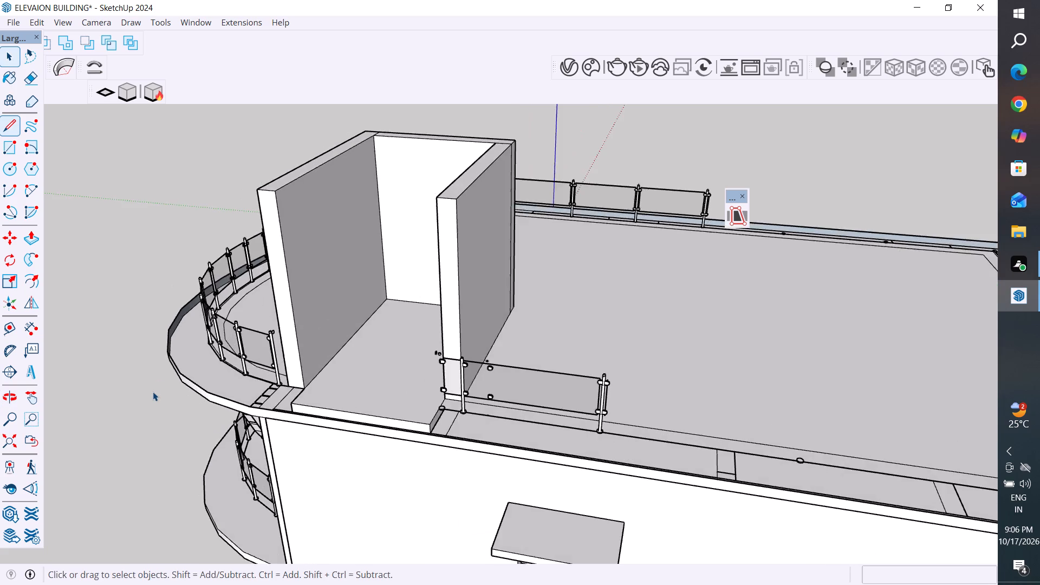
pyautogui.scroll(2, 153, 392)
pyautogui.moveTo(176, 400); pyautogui.dragTo(274, 355, button='middle')
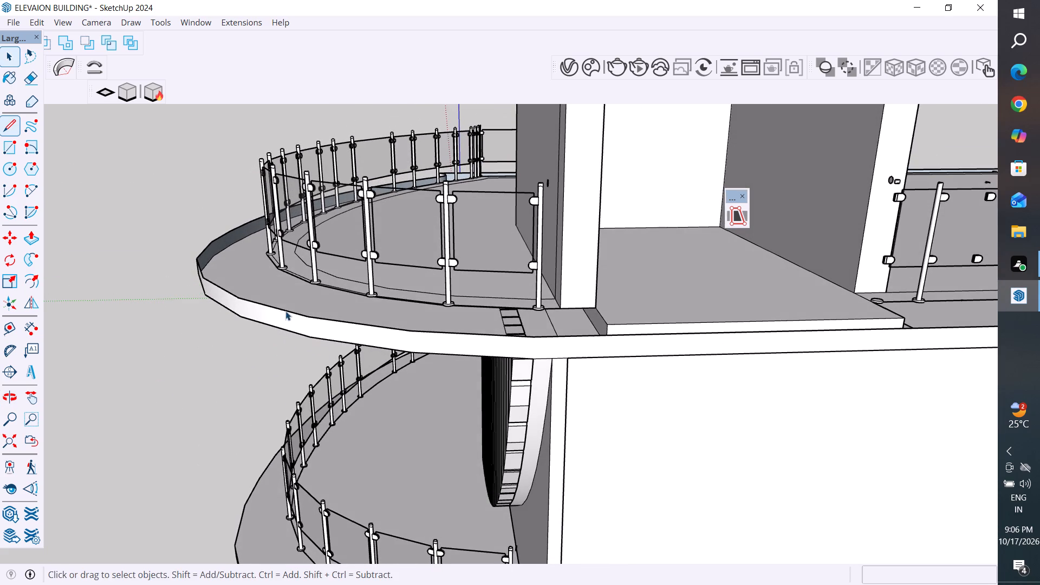
pyautogui.click(299, 307)
pyautogui.scroll(-3, 246, 411)
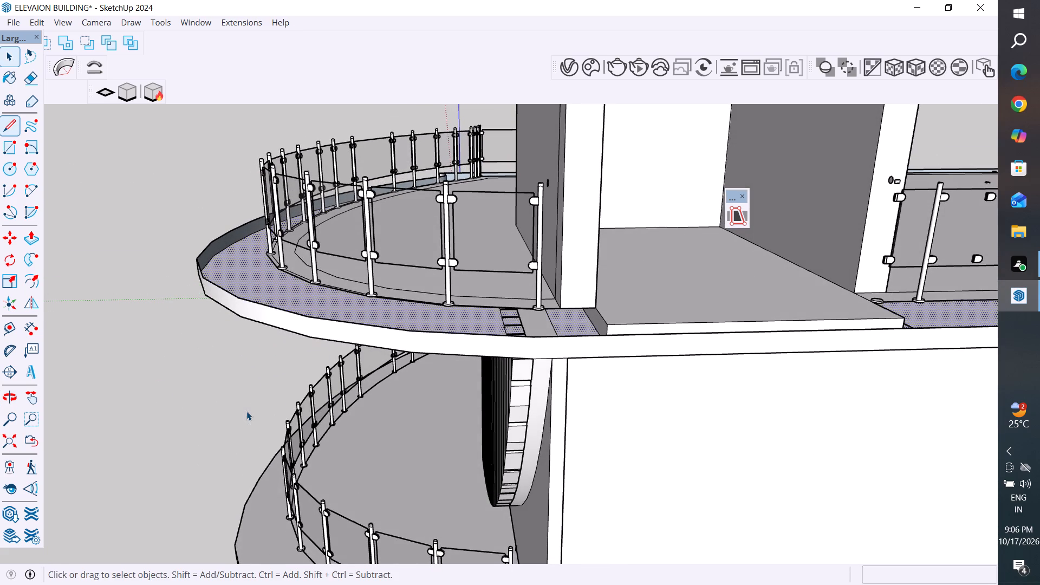
pyautogui.scroll(-2, 246, 411)
pyautogui.moveTo(175, 428); pyautogui.dragTo(781, 422, button='middle')
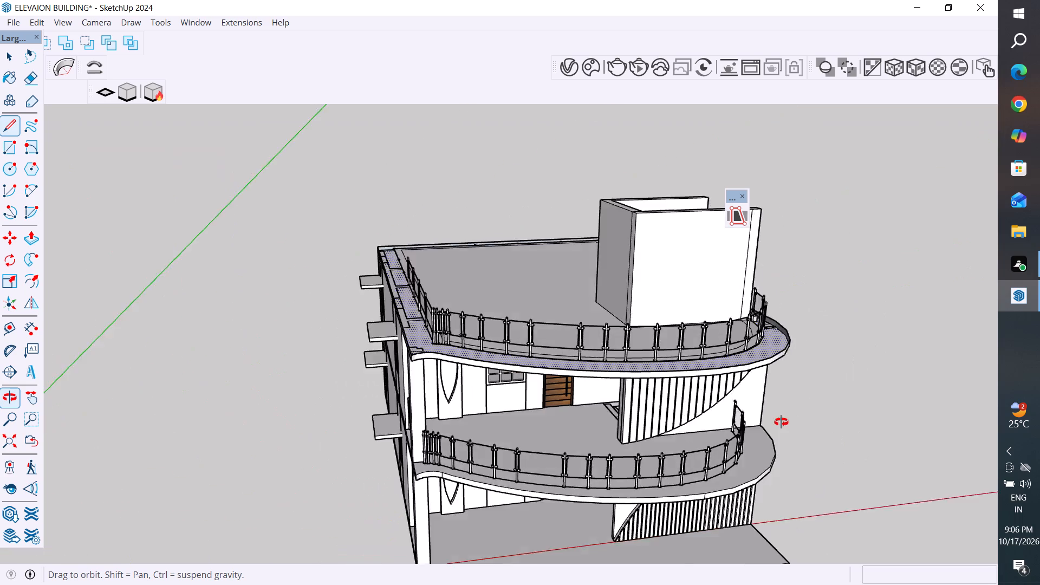
pyautogui.moveTo(781, 422); pyautogui.dragTo(639, 422, button='middle')
pyautogui.scroll(5, 634, 356)
pyautogui.scroll(3, 401, 363)
pyautogui.moveTo(401, 363); pyautogui.dragTo(418, 363, button='middle')
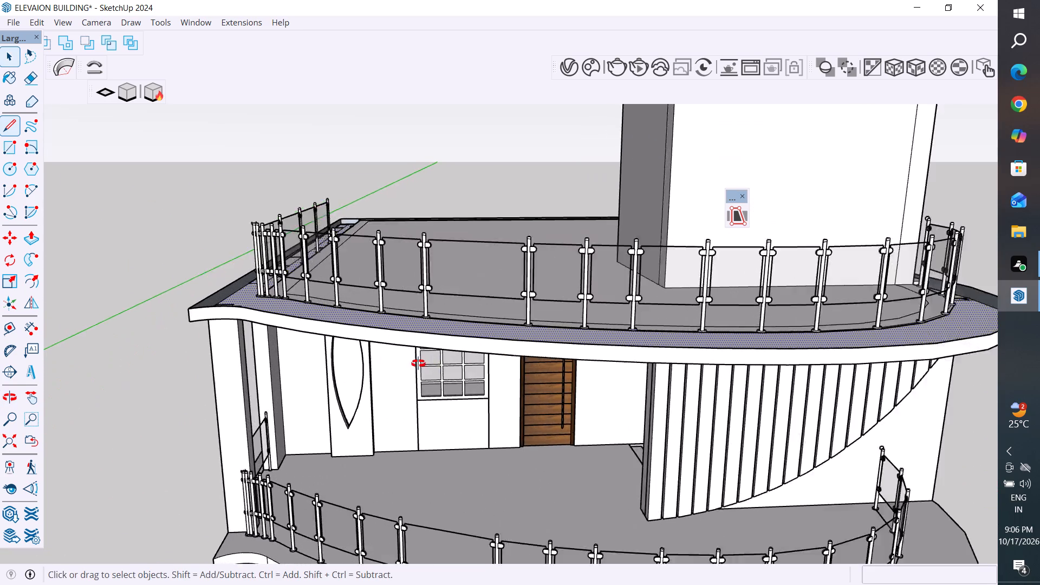
pyautogui.moveTo(418, 363); pyautogui.dragTo(576, 362, button='middle')
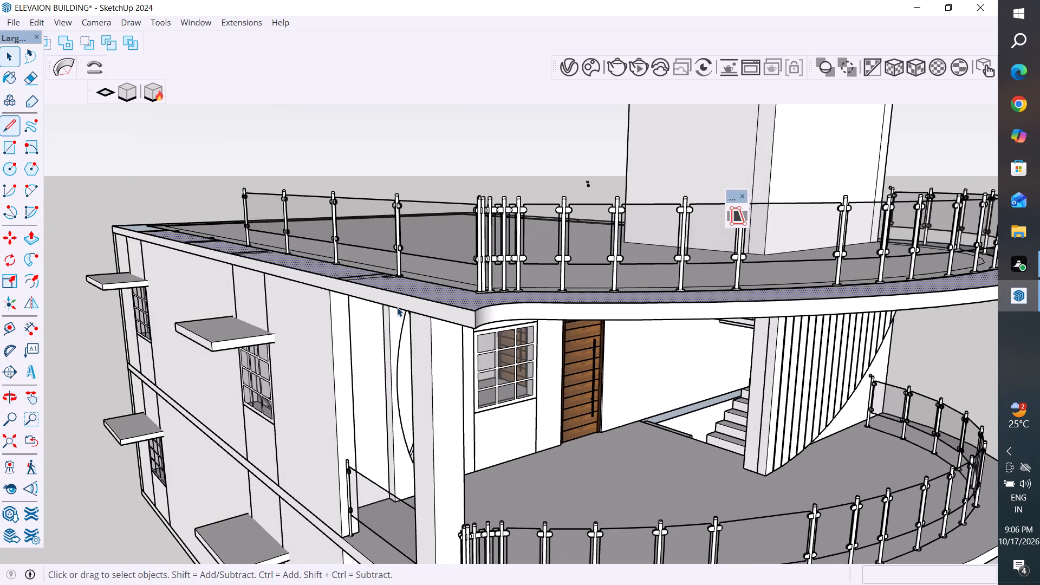
pyautogui.click(397, 307)
pyautogui.click(404, 302)
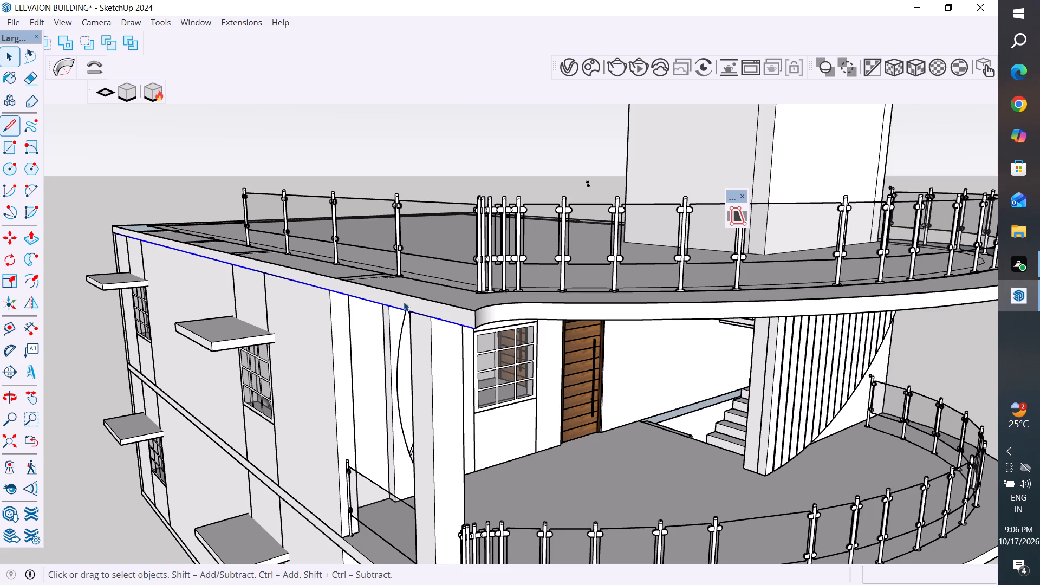
# Delete the rooftop stair enclosure together with the curved top roof slab and the adjoining part of its front railing.
pyautogui.scroll(-6, 318, 421)
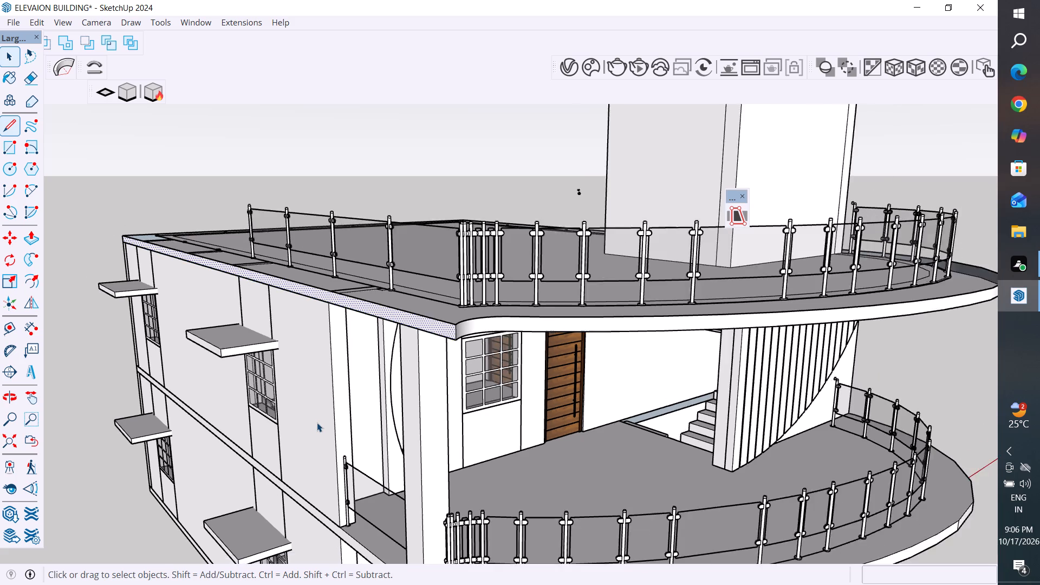
pyautogui.scroll(-2, 316, 422)
pyautogui.moveTo(612, 388); pyautogui.dragTo(542, 337, button='middle')
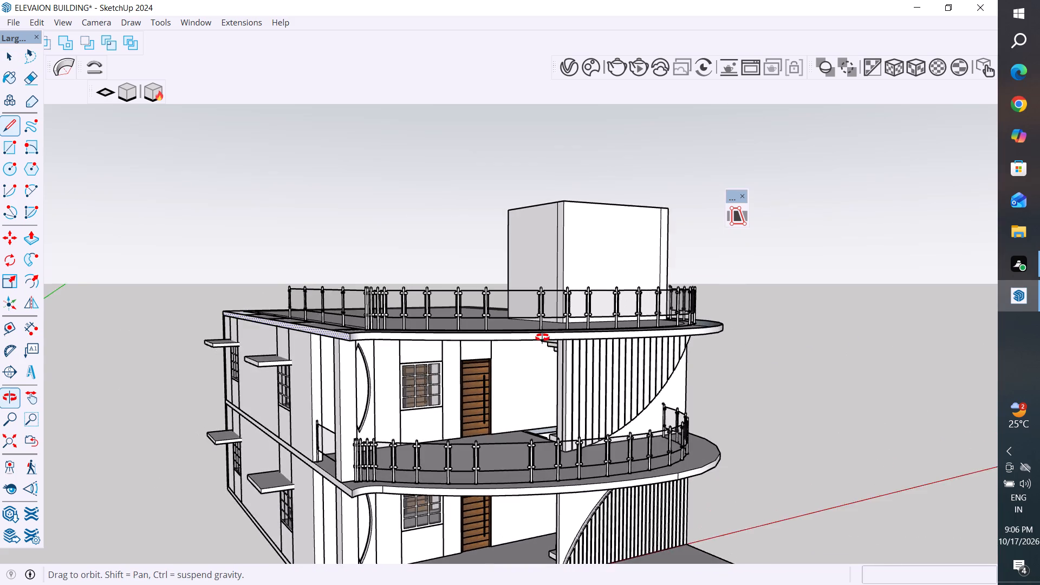
pyautogui.moveTo(542, 337); pyautogui.dragTo(522, 330, button='middle')
pyautogui.moveTo(668, 324); pyautogui.dragTo(656, 280, button='middle')
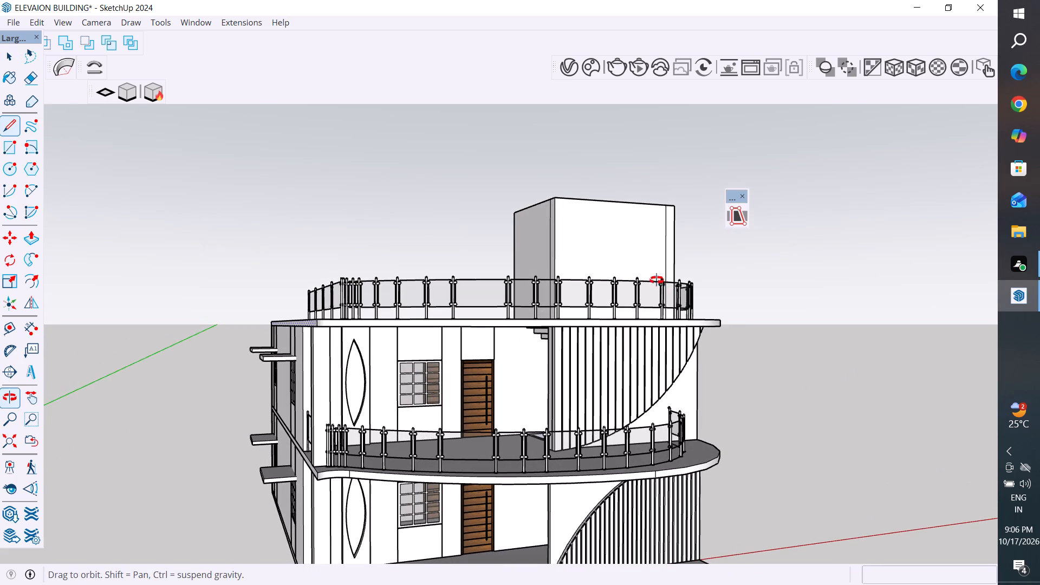
pyautogui.moveTo(656, 280); pyautogui.dragTo(628, 276, button='middle')
pyautogui.moveTo(698, 178); pyautogui.dragTo(515, 280)
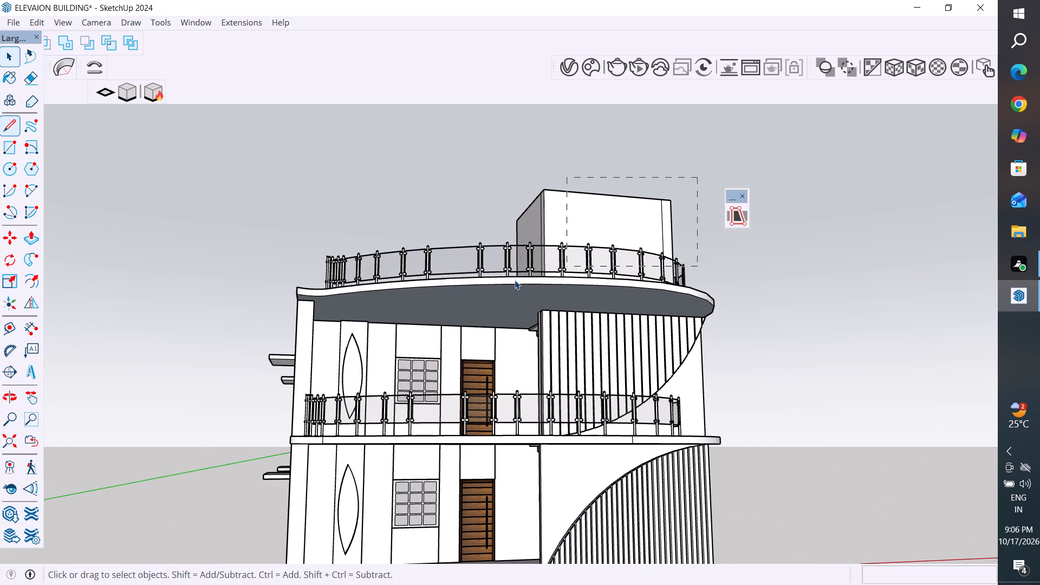
pyautogui.moveTo(515, 280); pyautogui.dragTo(475, 289)
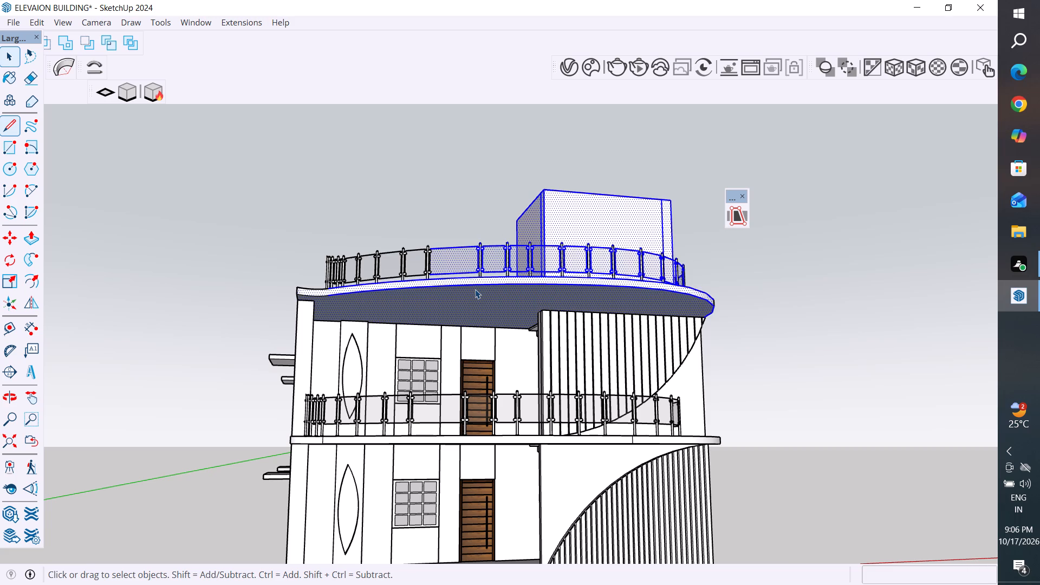
pyautogui.press('Delete')
# Delete the remaining front section of rooftop railing together with the leftover roof slab edges beneath it.
pyautogui.moveTo(460, 234); pyautogui.dragTo(292, 282)
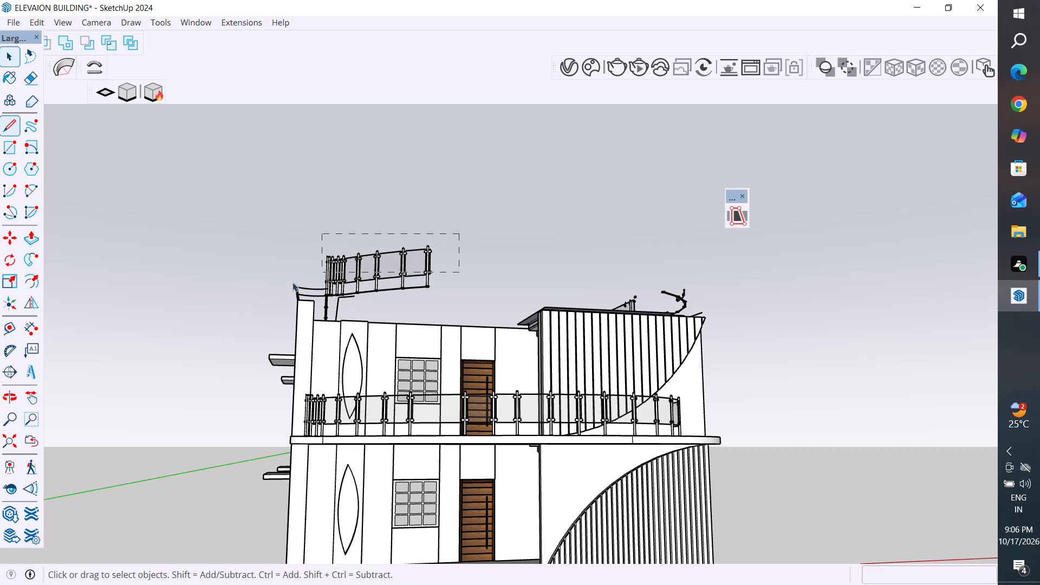
pyautogui.moveTo(292, 282); pyautogui.dragTo(274, 298)
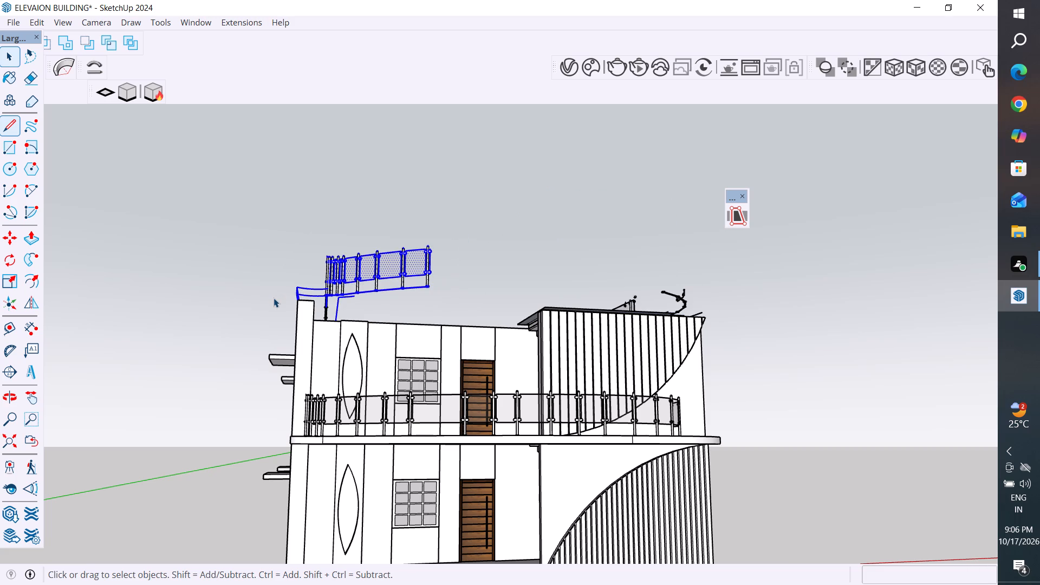
pyautogui.press('Delete')
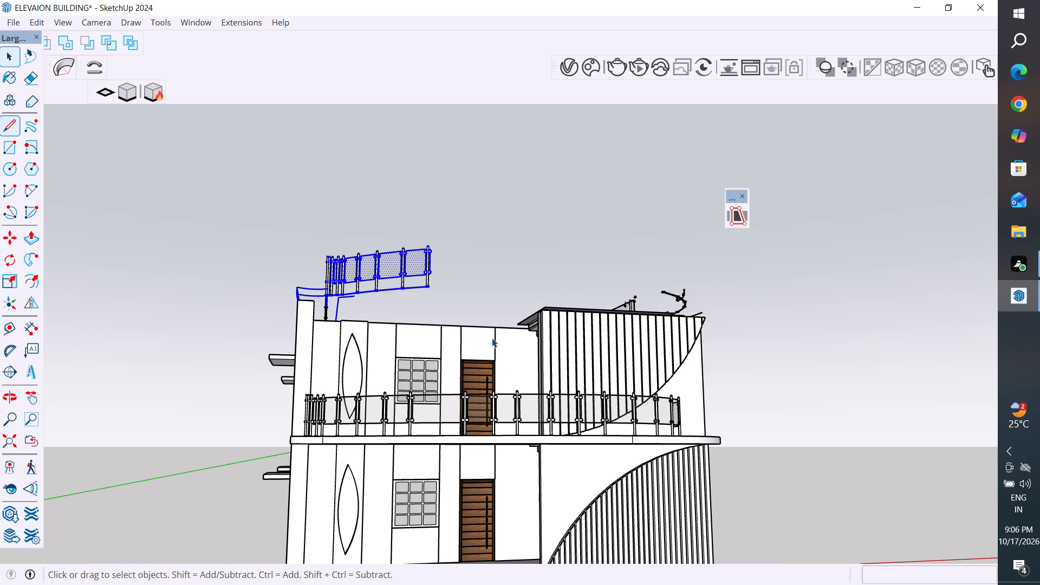
# Delete the leftover rooftop railing section beside the stair opening, including its glass panel, posts and clamps.
pyautogui.moveTo(532, 214); pyautogui.dragTo(549, 334, button='middle')
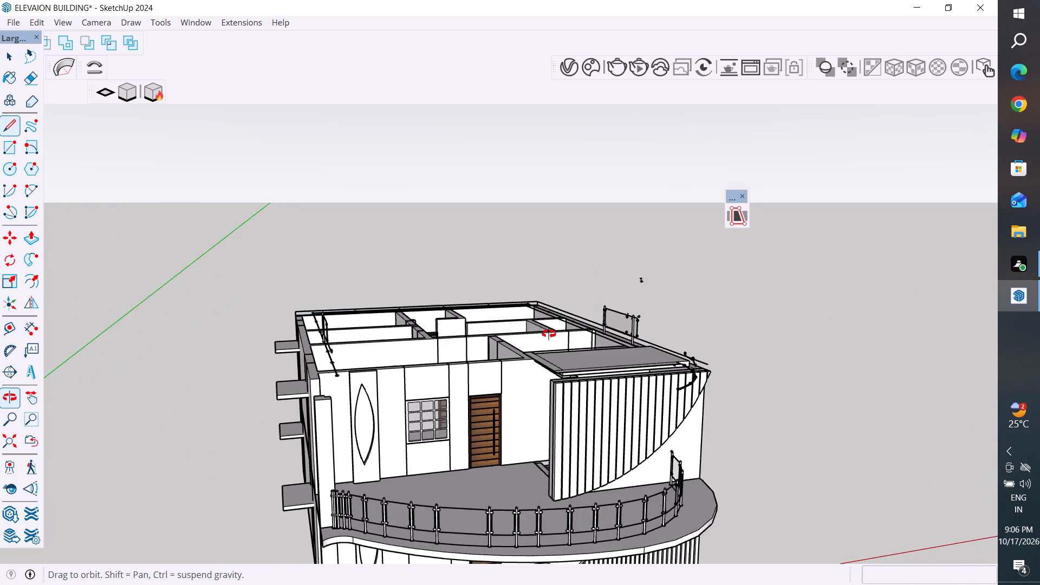
pyautogui.moveTo(549, 334); pyautogui.dragTo(732, 320, button='middle')
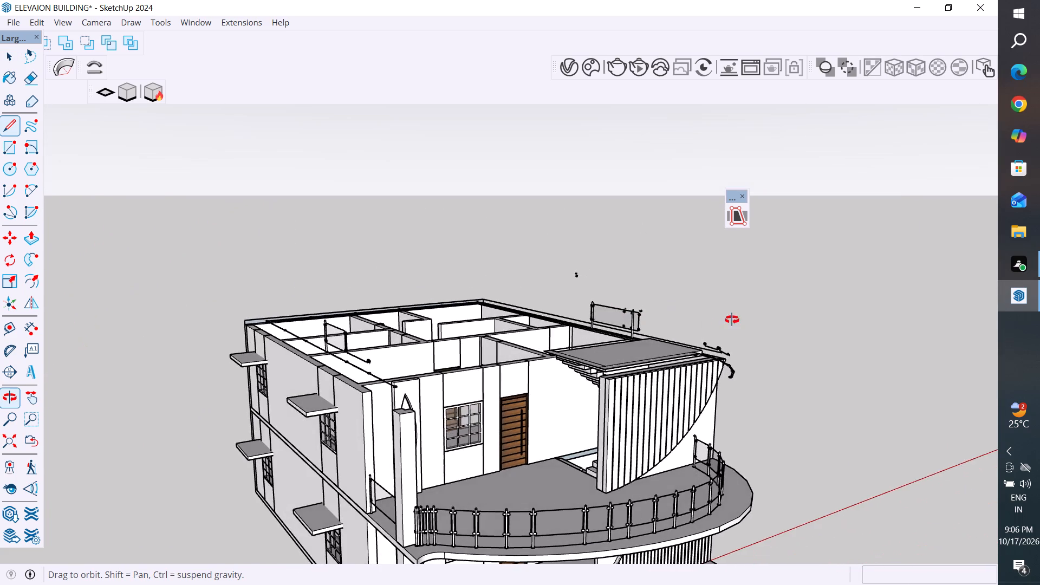
pyautogui.moveTo(732, 320); pyautogui.dragTo(785, 305, button='middle')
pyautogui.scroll(9, 619, 340)
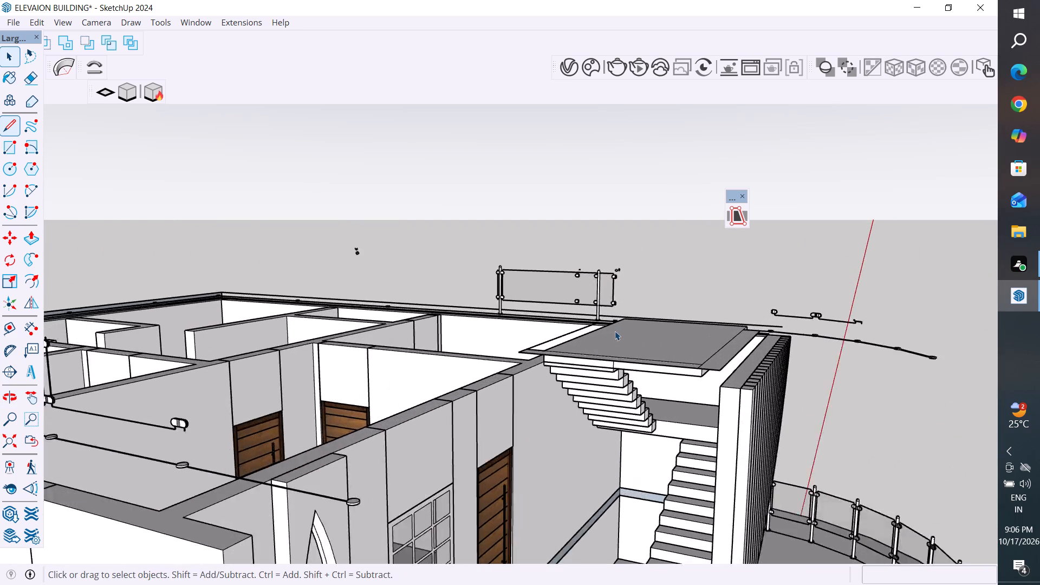
pyautogui.moveTo(622, 329); pyautogui.dragTo(717, 315, button='middle')
pyautogui.scroll(3, 630, 288)
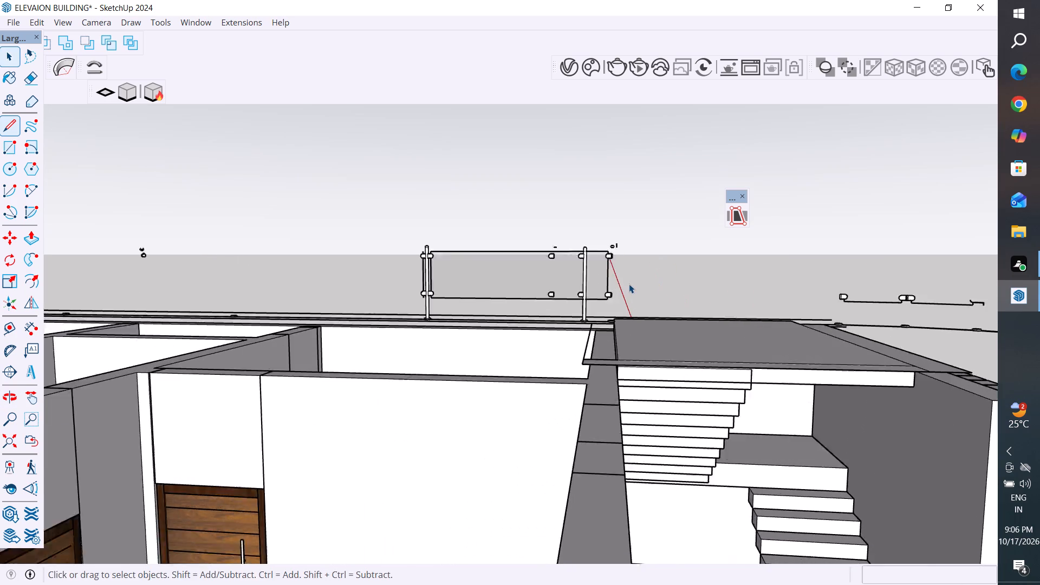
pyautogui.moveTo(629, 284); pyautogui.dragTo(644, 256, button='middle')
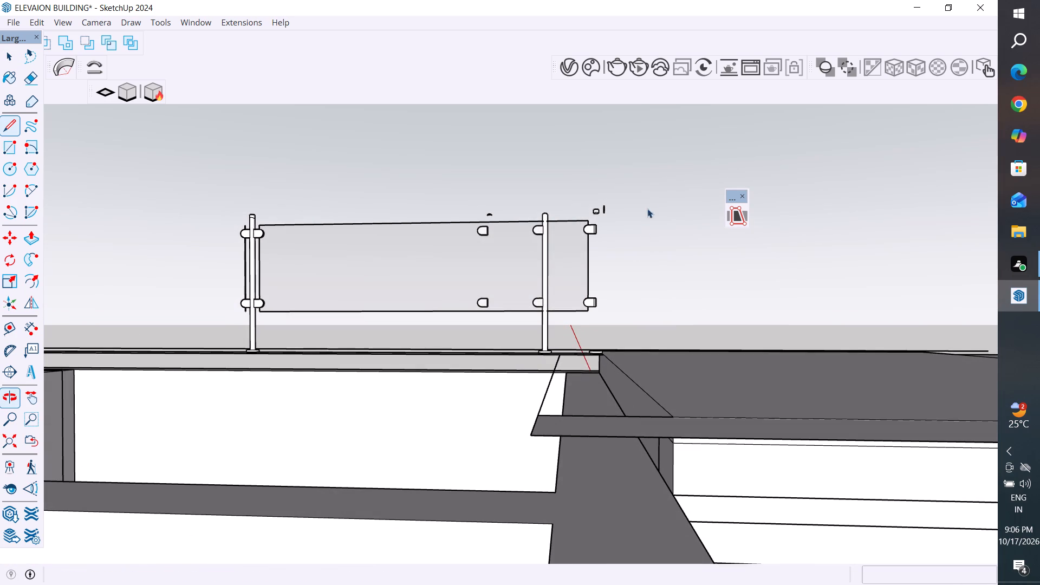
pyautogui.moveTo(651, 177); pyautogui.dragTo(188, 328)
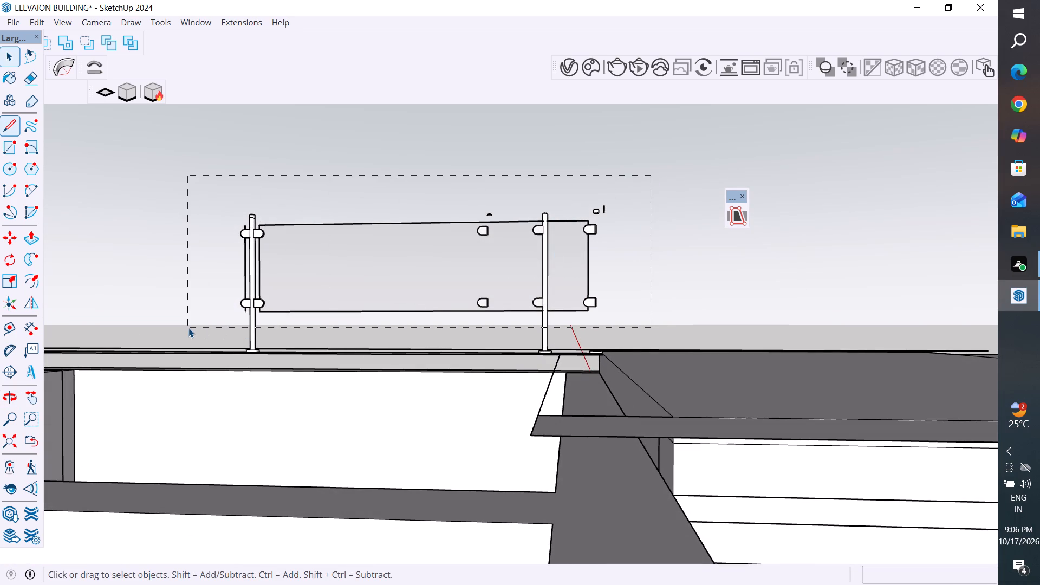
pyautogui.press('Delete')
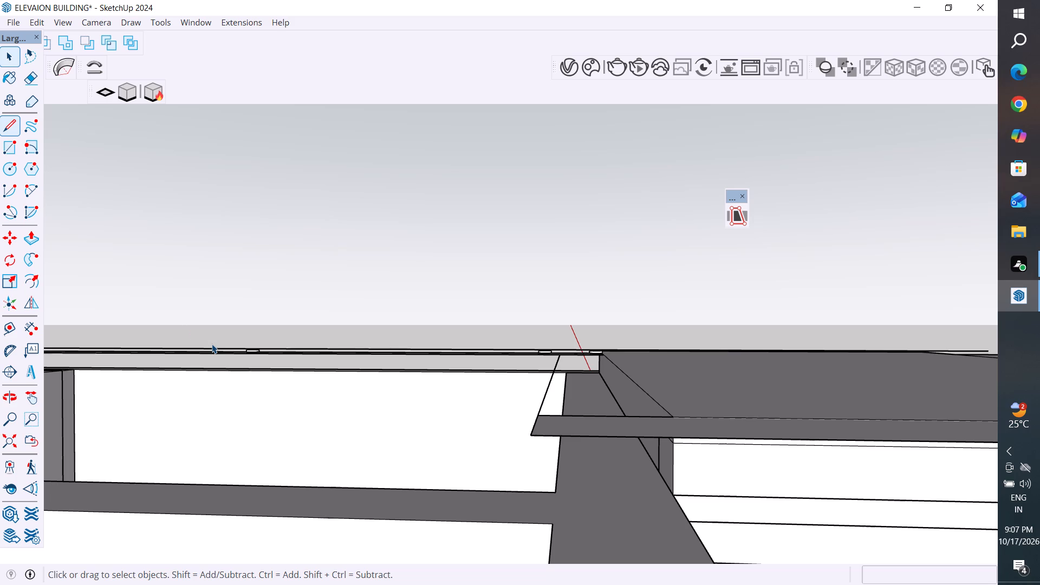
# Delete the stray railing edges and clamps left floating beyond the vertical-fin wall at the curved balcony side.
pyautogui.scroll(-8, 300, 266)
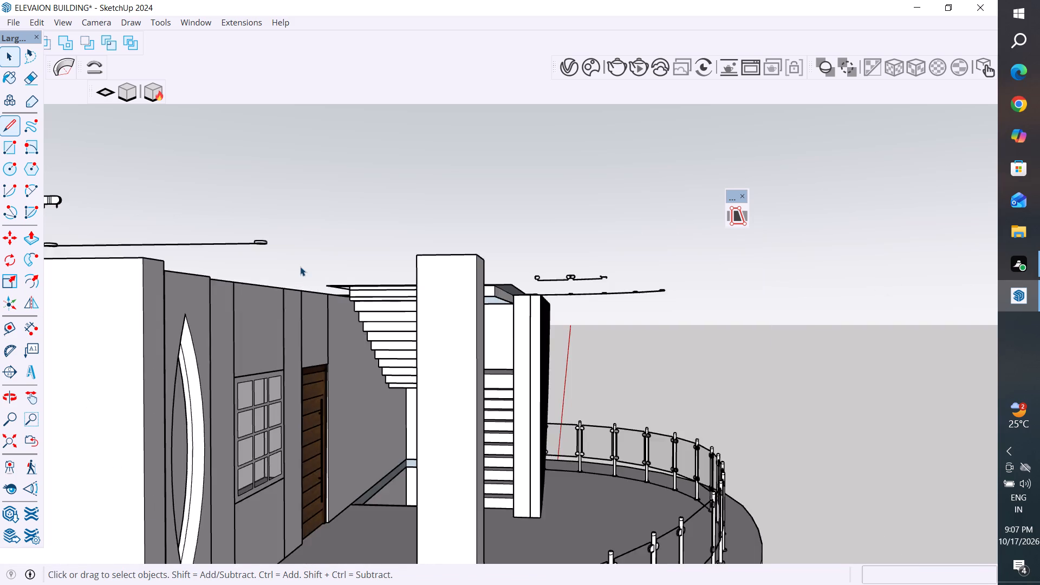
pyautogui.scroll(-1, 300, 266)
pyautogui.moveTo(466, 266); pyautogui.dragTo(510, 248, button='middle')
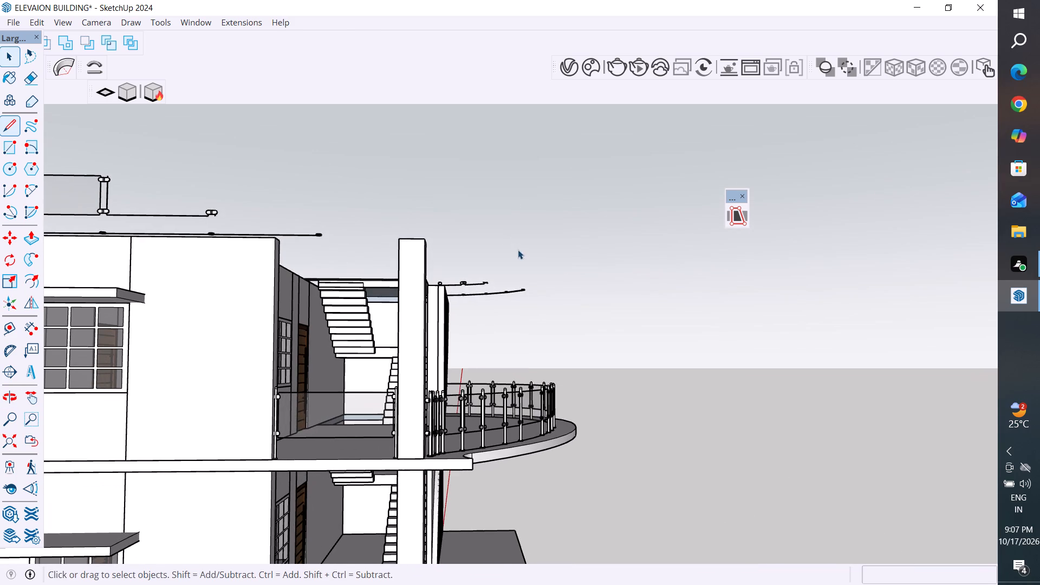
pyautogui.moveTo(529, 238); pyautogui.dragTo(463, 314)
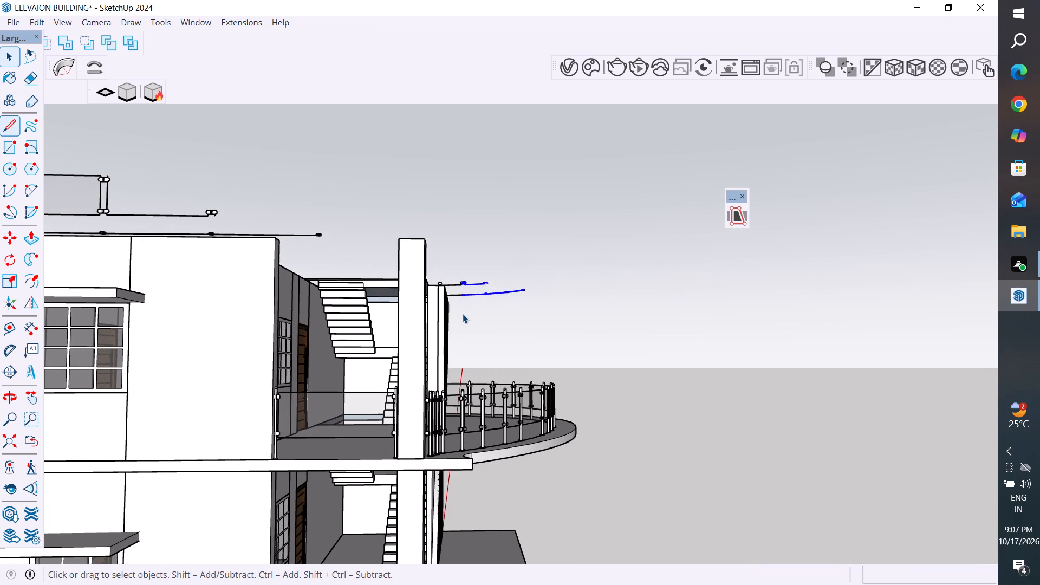
pyautogui.press('Delete')
pyautogui.scroll(5, 453, 292)
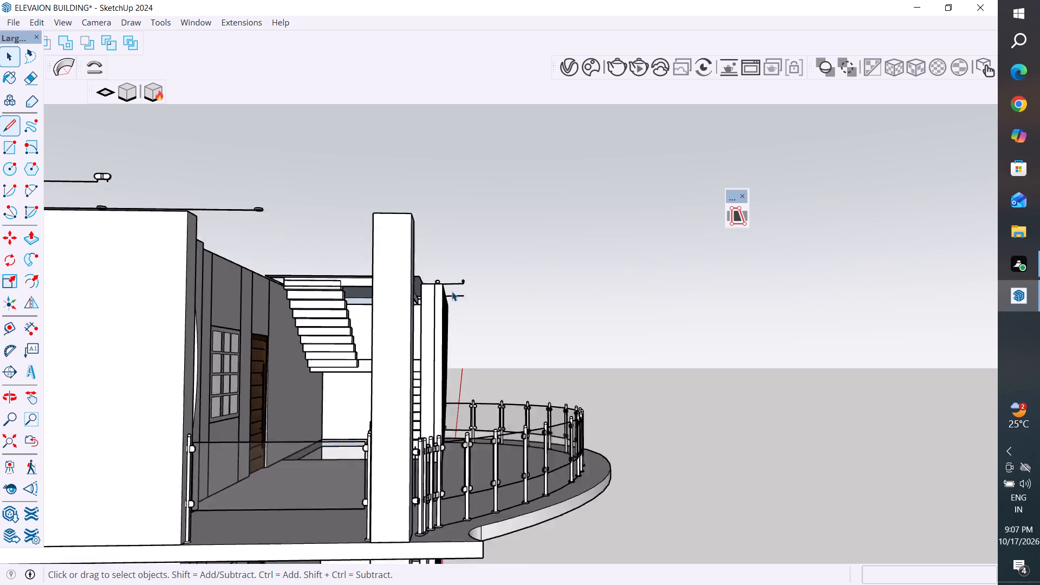
pyautogui.scroll(4, 448, 290)
pyautogui.moveTo(550, 218); pyautogui.dragTo(459, 356)
pyautogui.press('Delete')
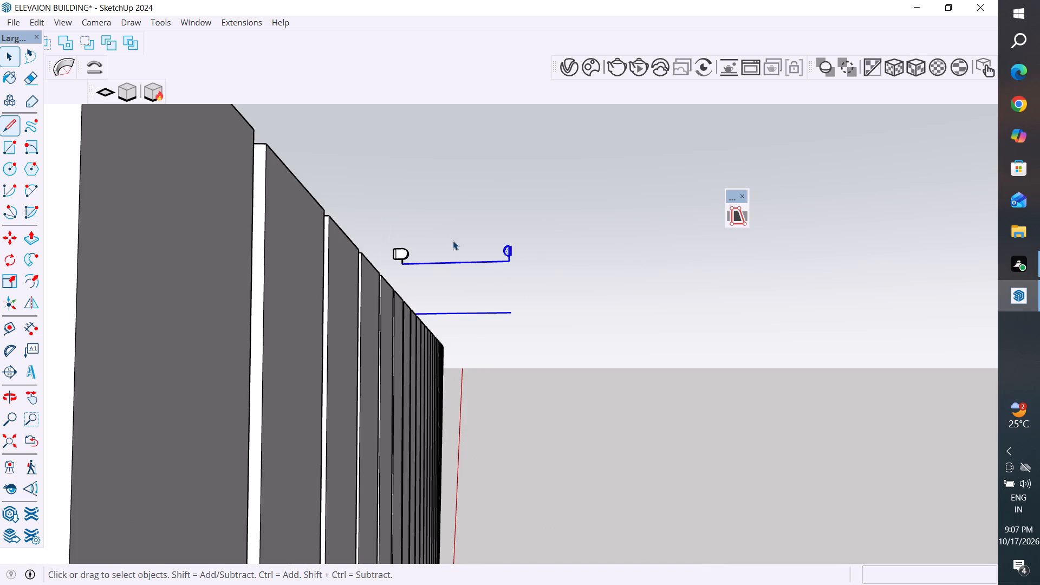
pyautogui.moveTo(451, 232); pyautogui.dragTo(386, 266)
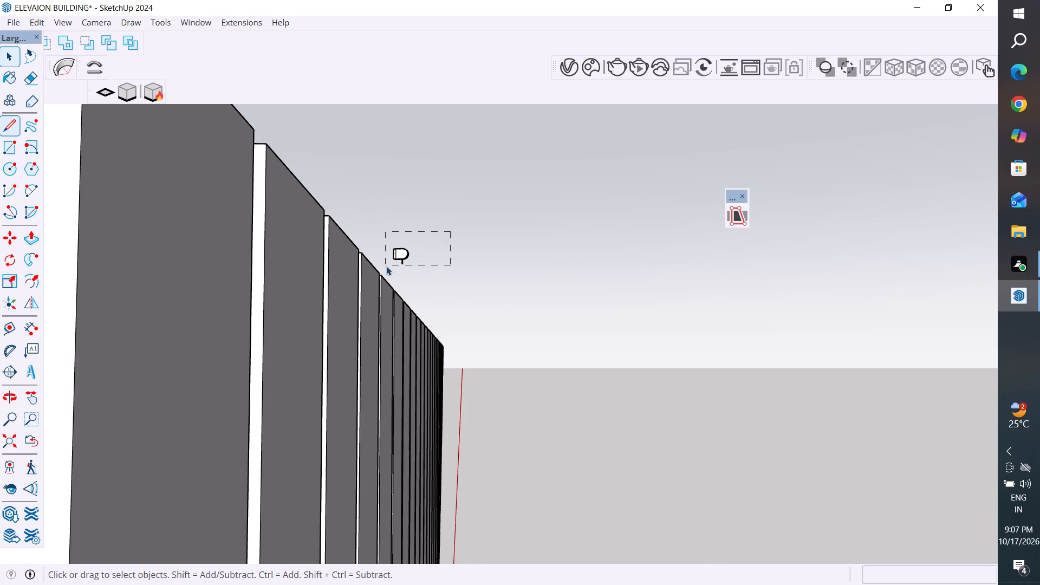
pyautogui.press('Delete')
# Delete the leftover railing panel, clamps and edges above the side wall with the shaded windows.
pyautogui.scroll(-4, 524, 327)
pyautogui.scroll(-20, 524, 321)
pyautogui.scroll(-1, 524, 321)
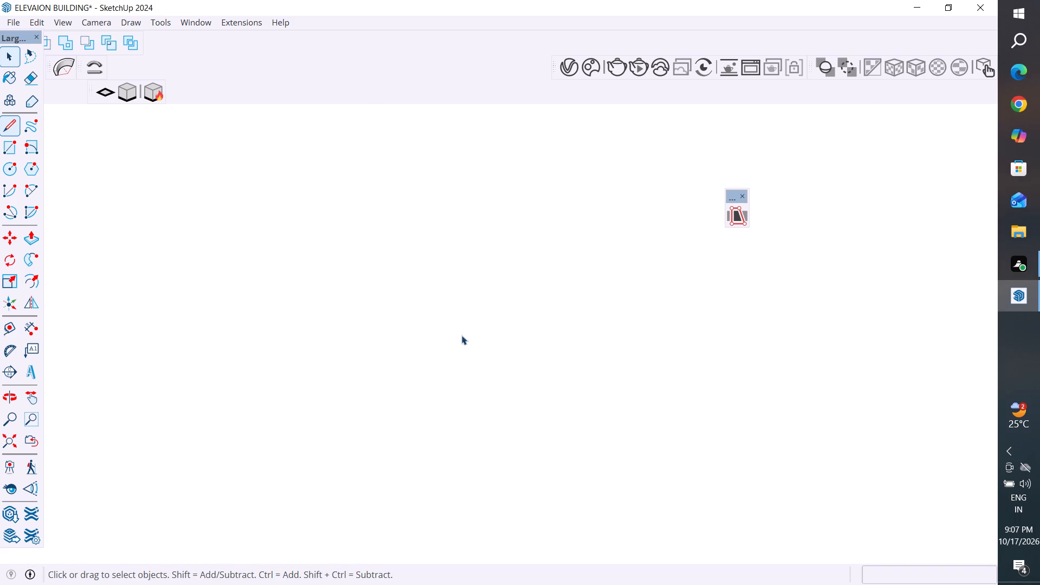
pyautogui.scroll(-14, 461, 335)
pyautogui.scroll(-7, 499, 408)
pyautogui.scroll(-20, 512, 440)
pyautogui.scroll(-18, 512, 440)
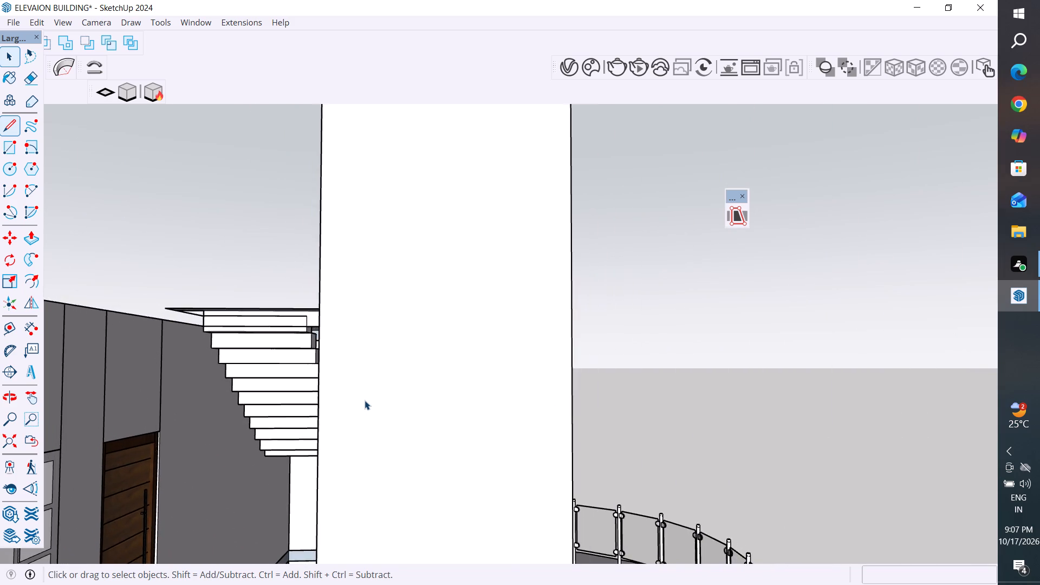
pyautogui.scroll(-6, 365, 400)
pyautogui.scroll(-7, 516, 326)
pyautogui.moveTo(597, 317); pyautogui.dragTo(596, 330, button='middle')
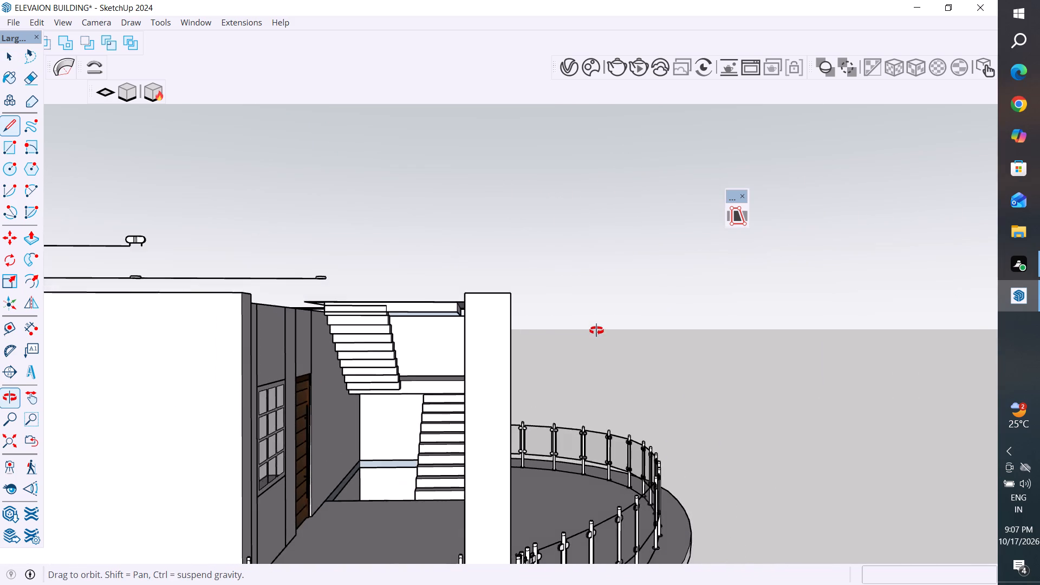
pyautogui.moveTo(596, 330); pyautogui.dragTo(642, 310, button='middle')
pyautogui.scroll(-3, 633, 301)
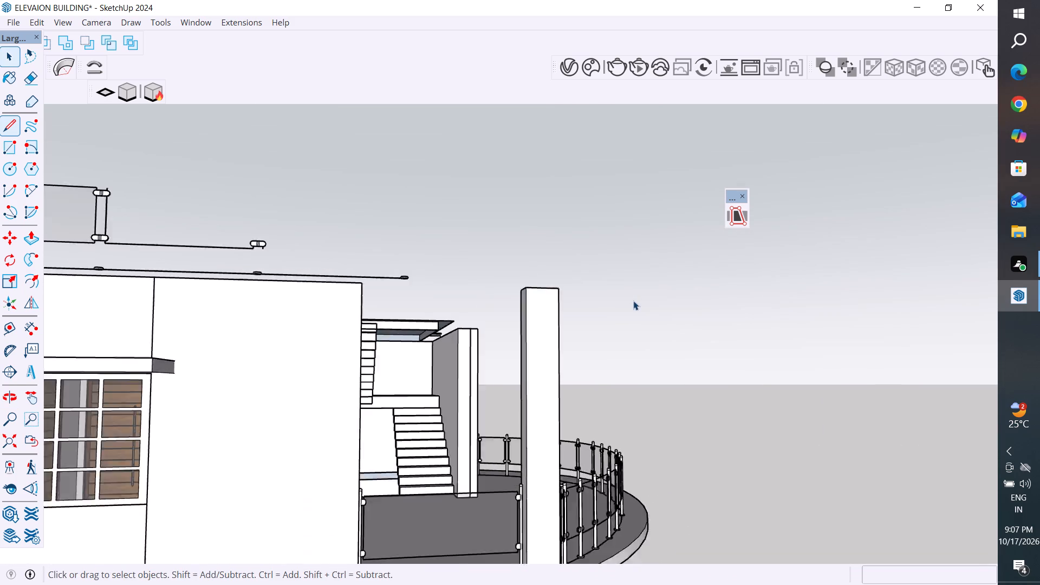
pyautogui.scroll(3, 289, 271)
pyautogui.moveTo(535, 179); pyautogui.dragTo(99, 258)
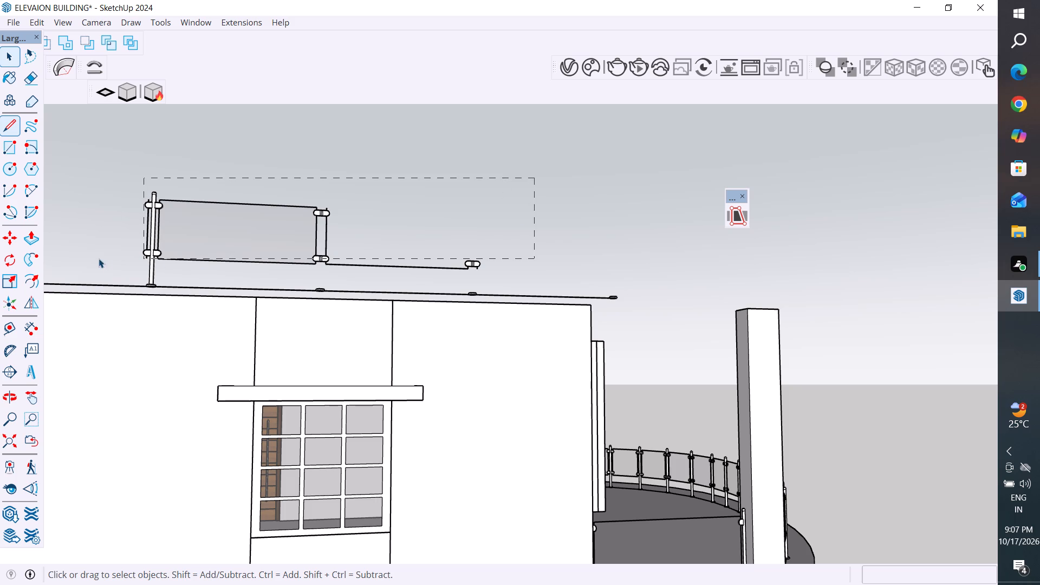
pyautogui.moveTo(99, 258); pyautogui.dragTo(101, 290)
pyautogui.press('Delete')
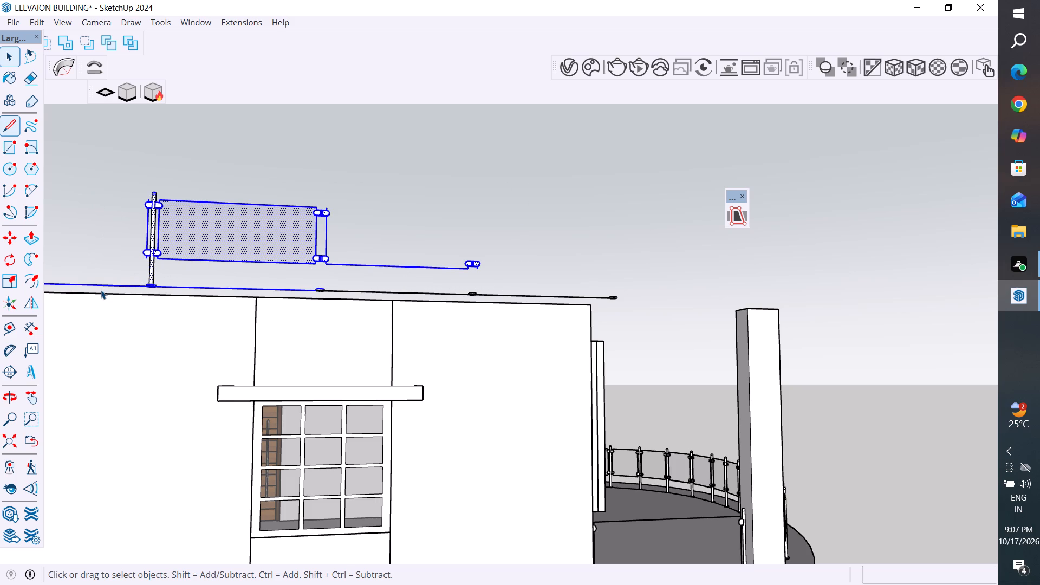
# Delete the remaining railing base plates and slab edge line above the side wall near the stairs.
pyautogui.moveTo(658, 307); pyautogui.dragTo(604, 305, button='middle')
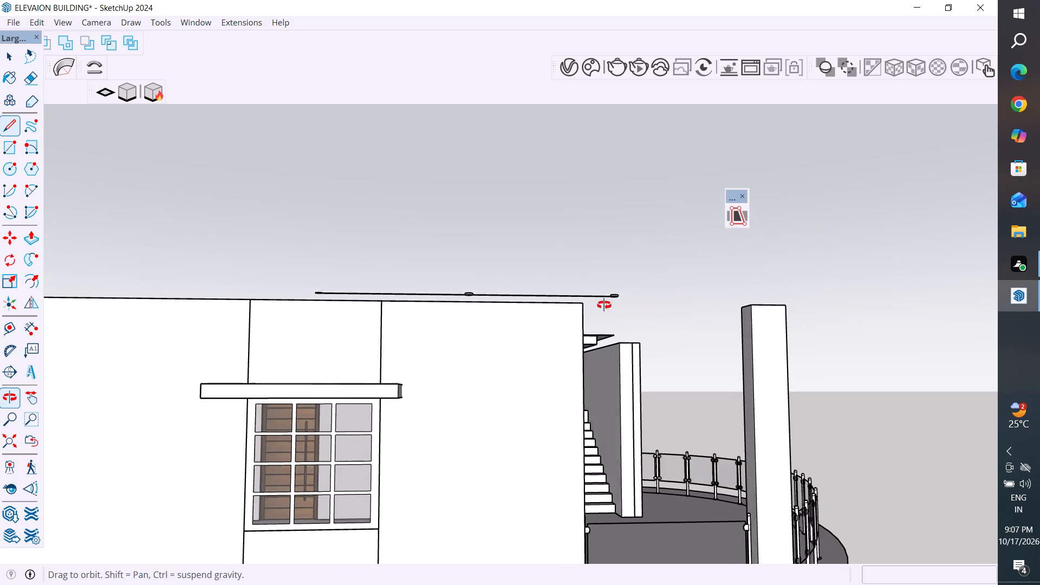
pyautogui.moveTo(604, 305); pyautogui.dragTo(600, 304, button='middle')
pyautogui.moveTo(654, 270); pyautogui.dragTo(289, 298)
pyautogui.press('Delete')
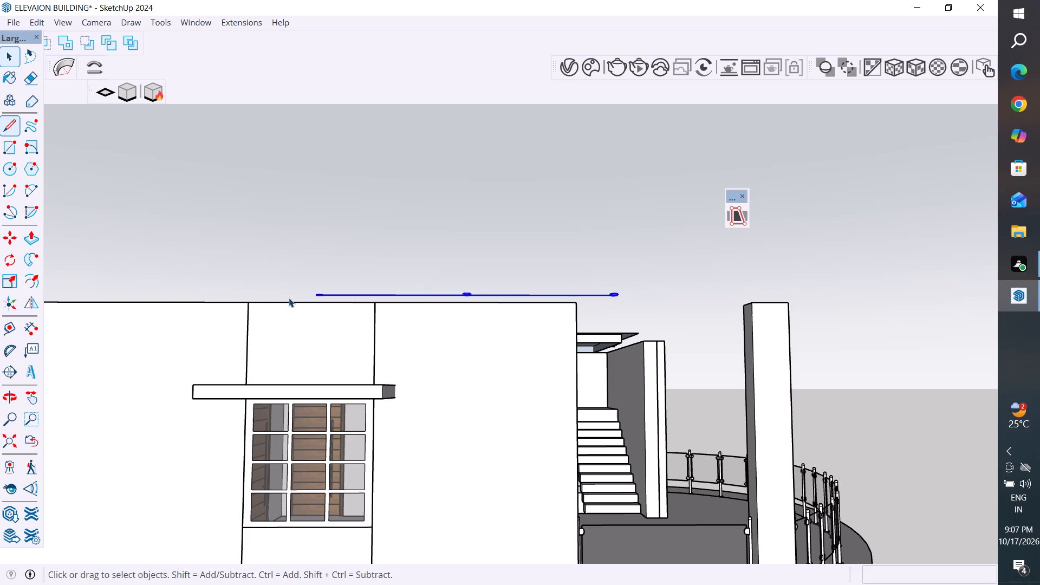
# Delete the leftover slab edges, base plates and stray clamps above the rear part of the side wall.
pyautogui.scroll(-5, 353, 356)
pyautogui.scroll(-5, 630, 298)
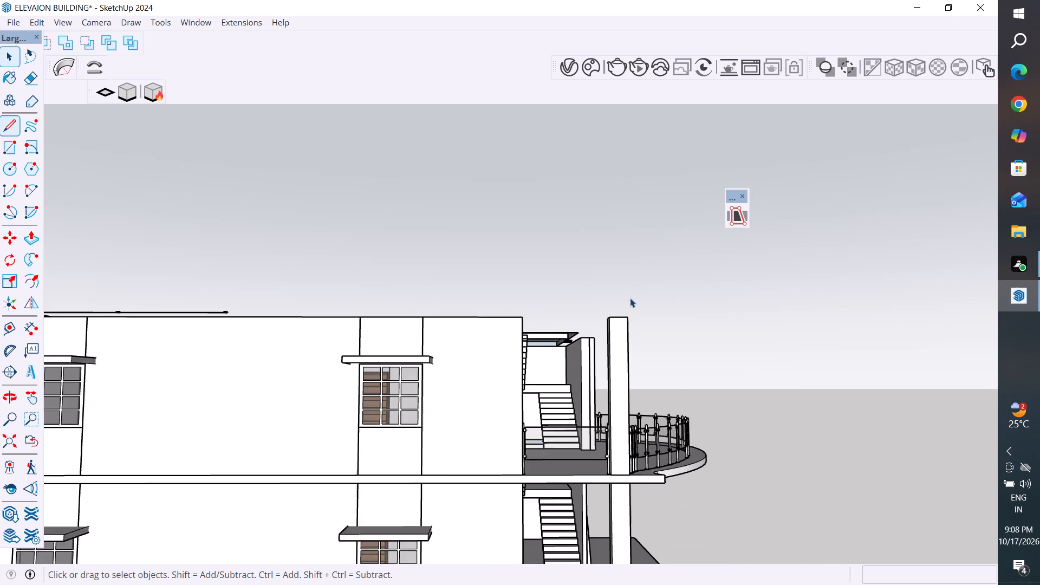
pyautogui.scroll(10, 248, 313)
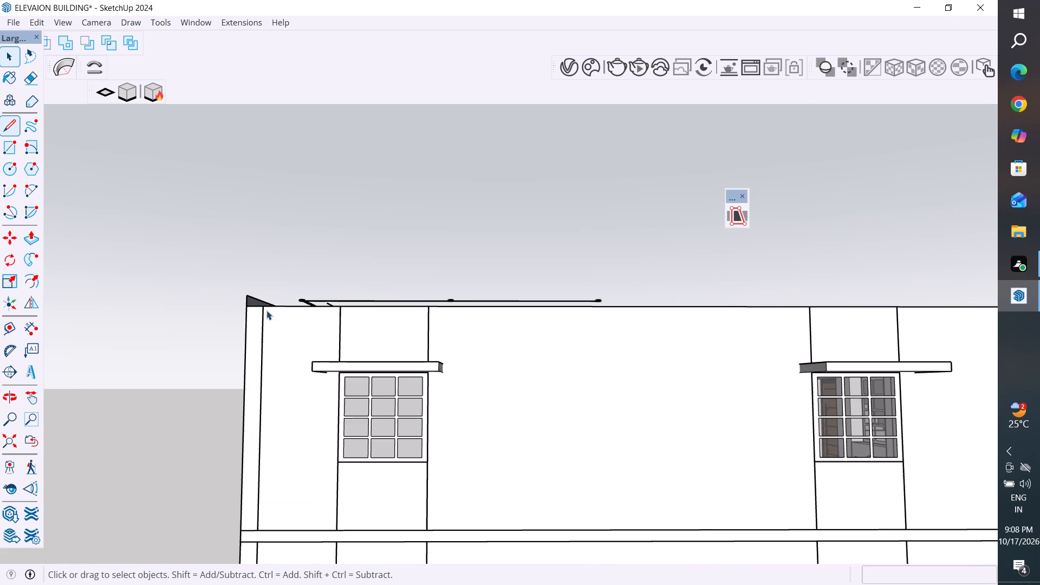
pyautogui.moveTo(573, 323); pyautogui.dragTo(574, 353, button='middle')
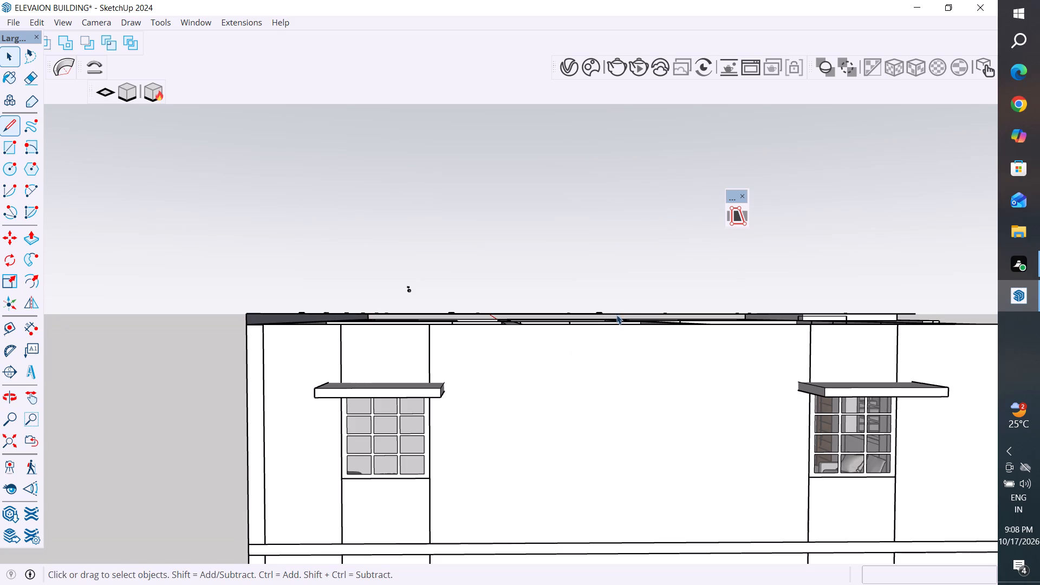
pyautogui.moveTo(795, 304); pyautogui.dragTo(775, 301, button='middle')
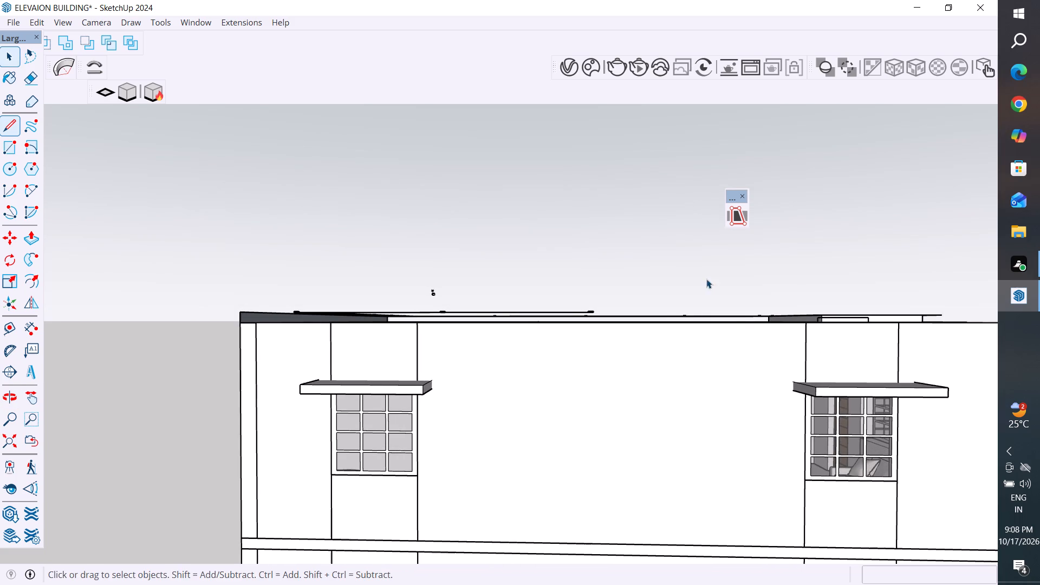
pyautogui.moveTo(710, 277); pyautogui.dragTo(181, 319)
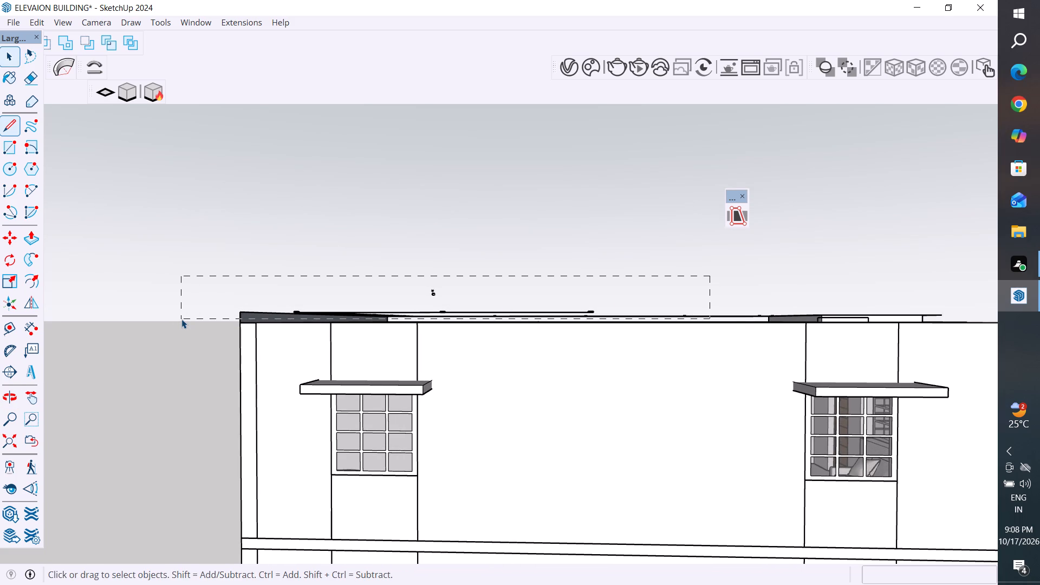
pyautogui.press('Delete')
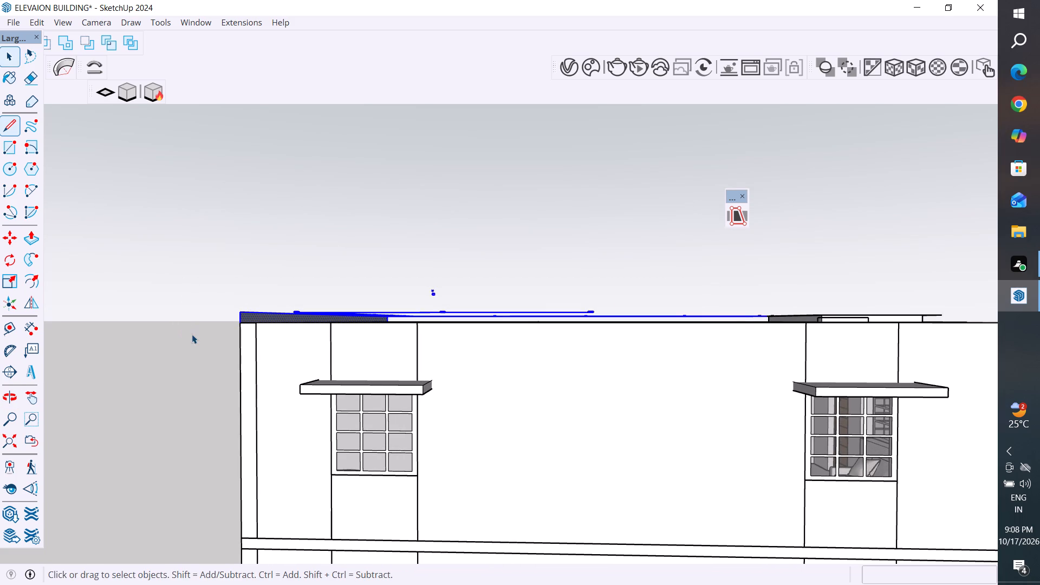
pyautogui.moveTo(231, 336); pyautogui.dragTo(467, 387, button='middle')
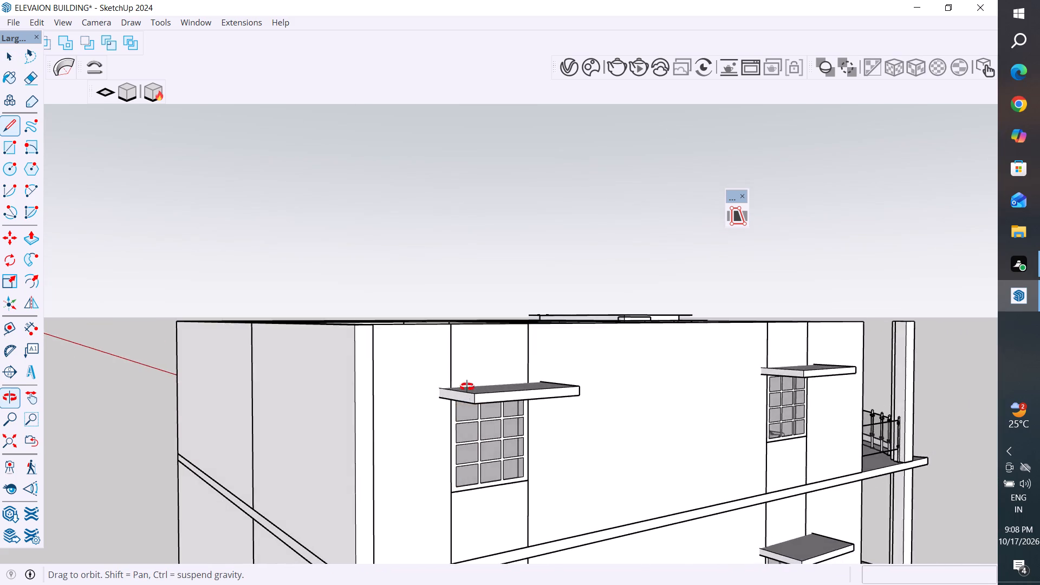
pyautogui.moveTo(467, 387); pyautogui.dragTo(503, 419, button='middle')
pyautogui.scroll(-2, 577, 368)
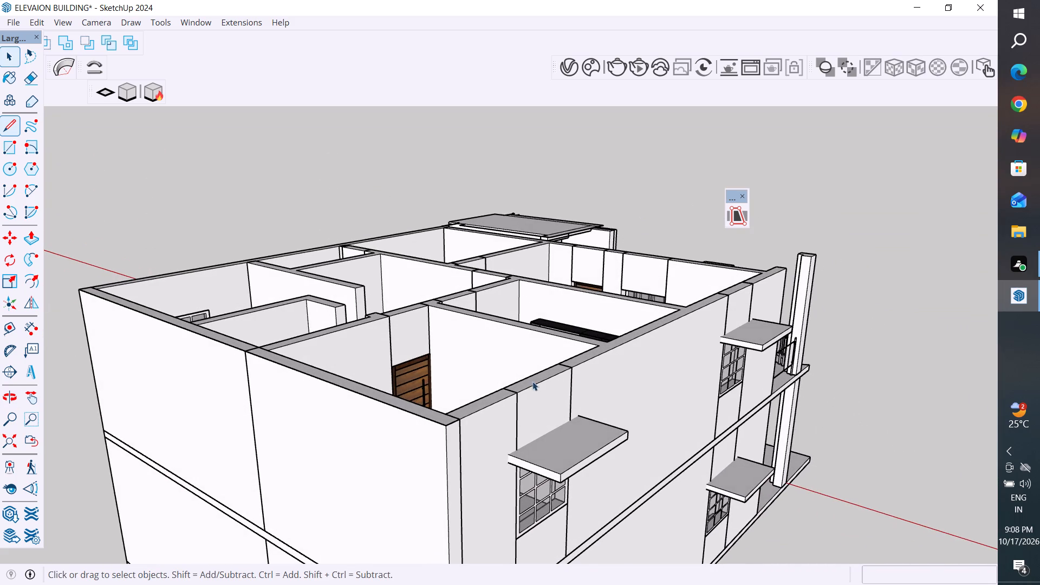
# Delete the remaining roof slab face covering the stairwell opening above the upper flight.
pyautogui.scroll(-3, 532, 381)
pyautogui.moveTo(718, 409); pyautogui.dragTo(419, 421, button='middle')
pyautogui.scroll(10, 712, 311)
pyautogui.moveTo(721, 295); pyautogui.dragTo(637, 269, button='middle')
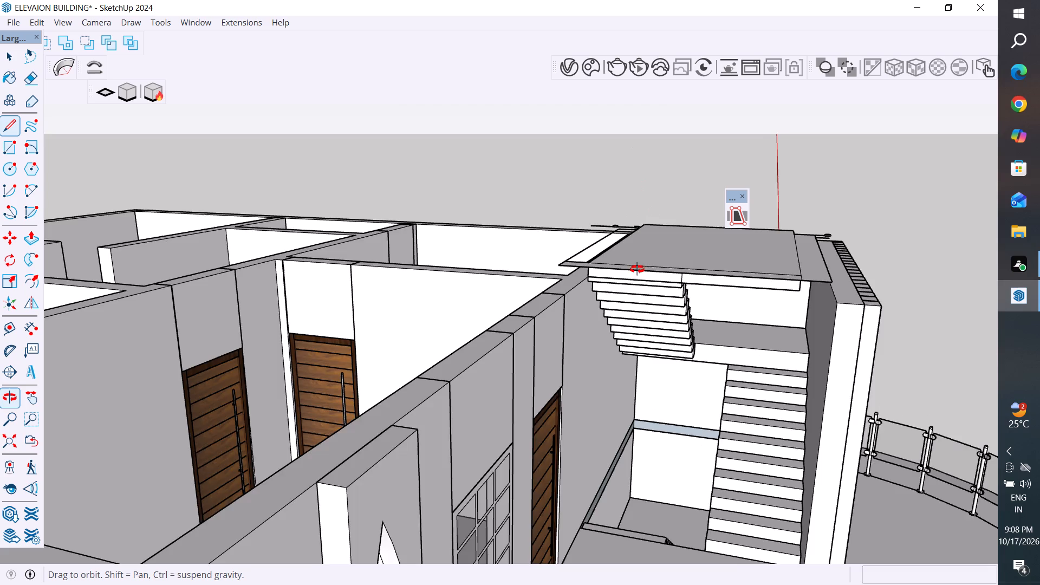
pyautogui.moveTo(637, 269); pyautogui.dragTo(669, 171, button='middle')
pyautogui.scroll(4, 682, 172)
pyautogui.click(757, 235)
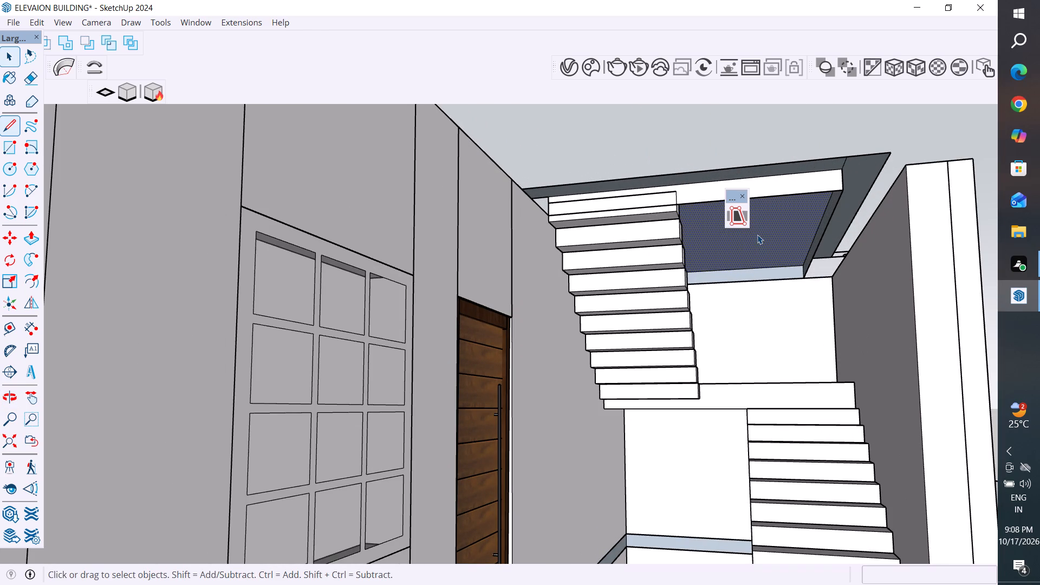
pyautogui.press('Delete')
# Delete the front strip of the leftover stairwell slab, including its underside and edge faces, above the upper stair flight.
pyautogui.scroll(-2, 660, 363)
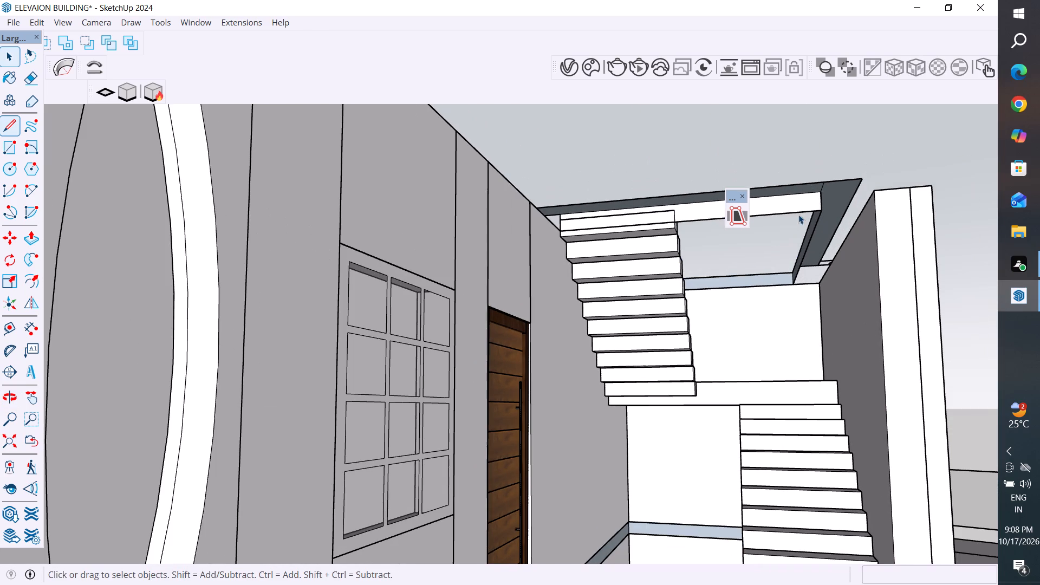
pyautogui.moveTo(807, 175); pyautogui.dragTo(780, 131, button='middle')
pyautogui.scroll(5, 759, 114)
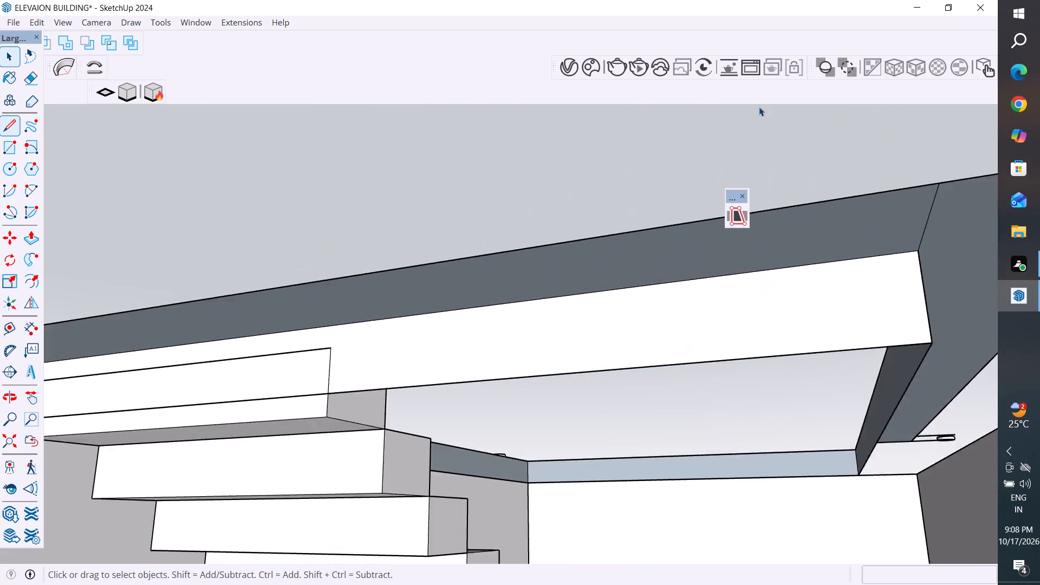
pyautogui.scroll(-3, 742, 211)
pyautogui.scroll(-5, 582, 380)
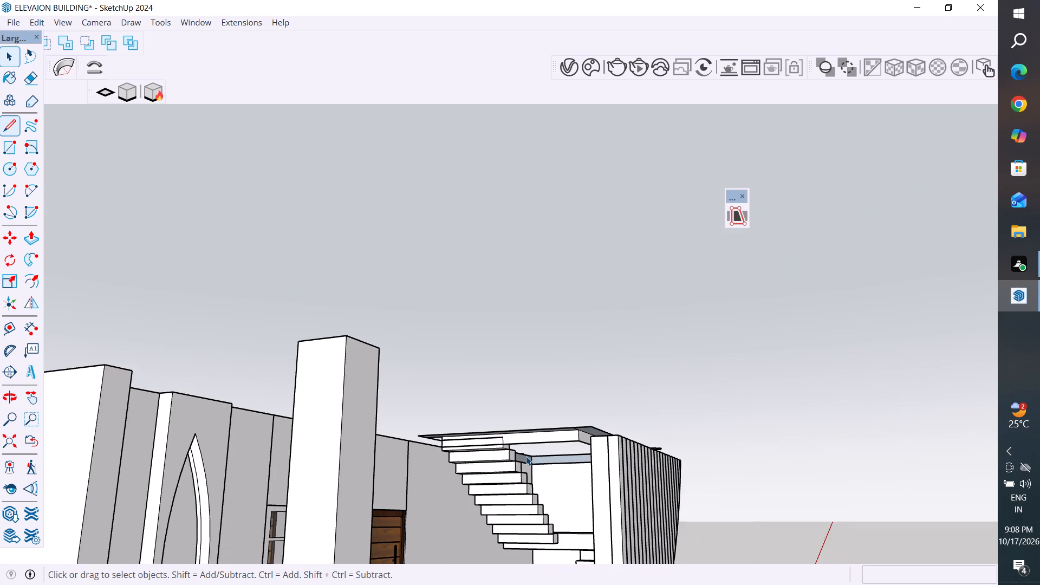
pyautogui.scroll(3, 526, 456)
pyautogui.moveTo(551, 414); pyautogui.dragTo(574, 341, button='middle')
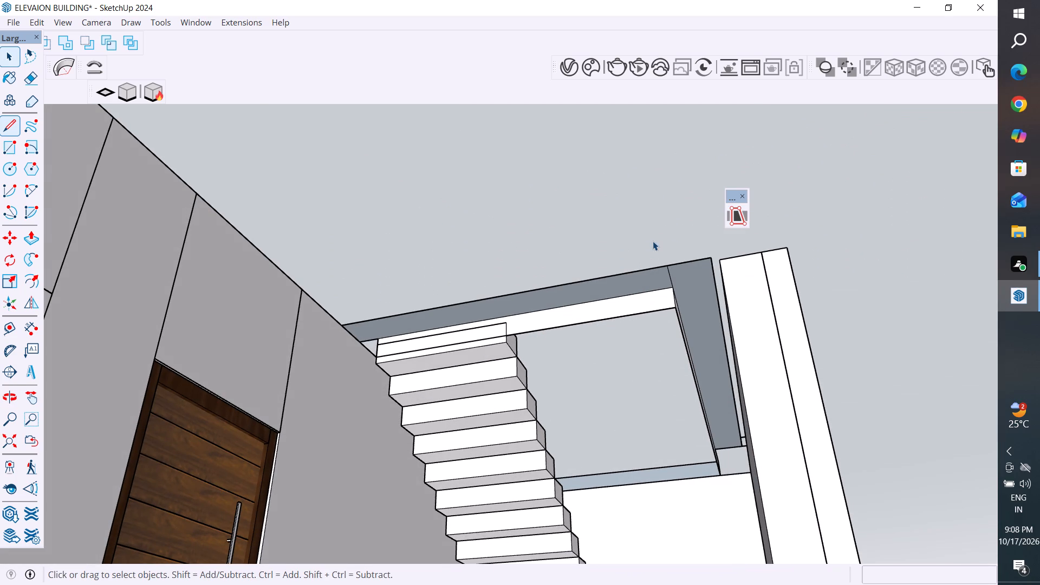
pyautogui.moveTo(653, 241); pyautogui.dragTo(602, 341)
pyautogui.press('Delete')
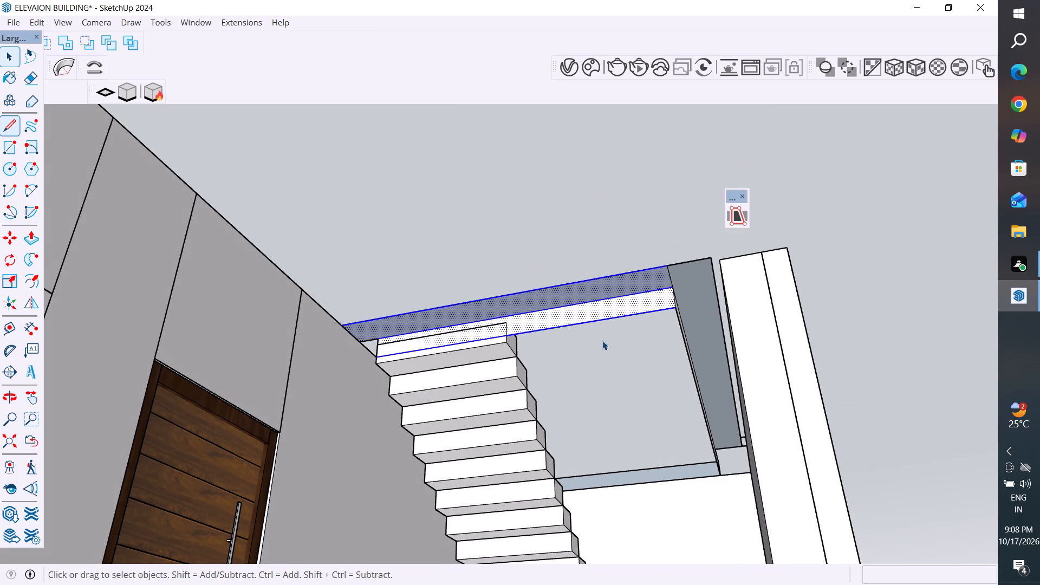
# Select the leftover slab strip overhanging the stairwell beside the vertical-fin wall for removal.
pyautogui.scroll(-2, 644, 268)
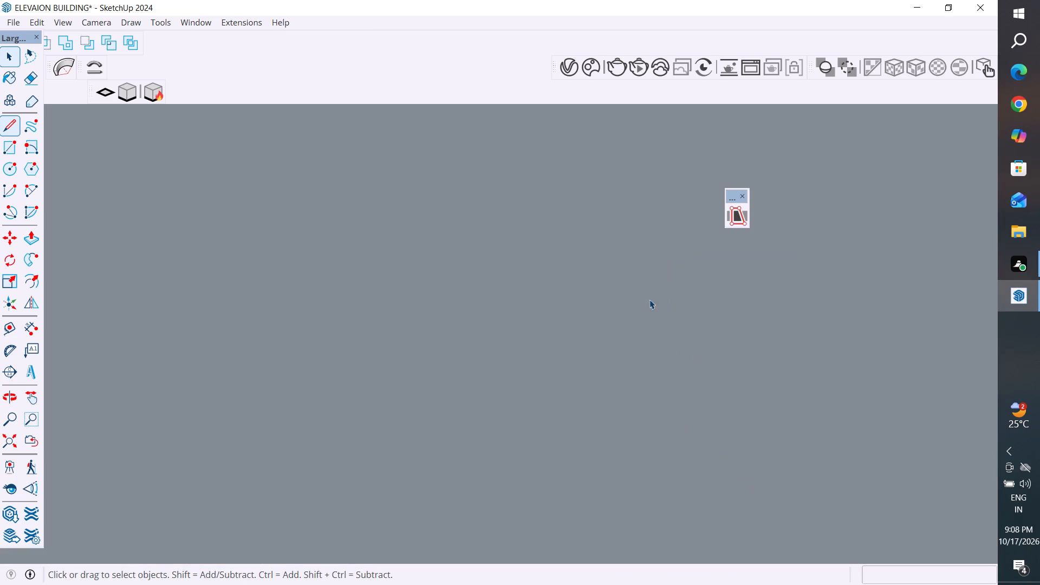
pyautogui.scroll(-12, 504, 496)
pyautogui.scroll(-14, 531, 378)
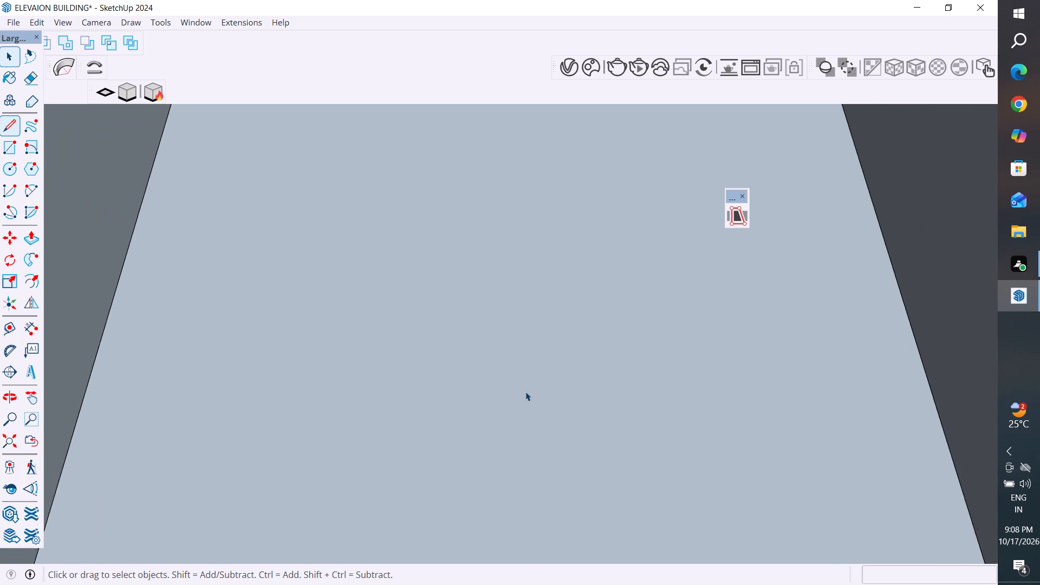
pyautogui.scroll(-19, 458, 405)
pyautogui.moveTo(120, 202); pyautogui.dragTo(128, 207)
pyautogui.click(15, 54)
pyautogui.scroll(-7, 392, 463)
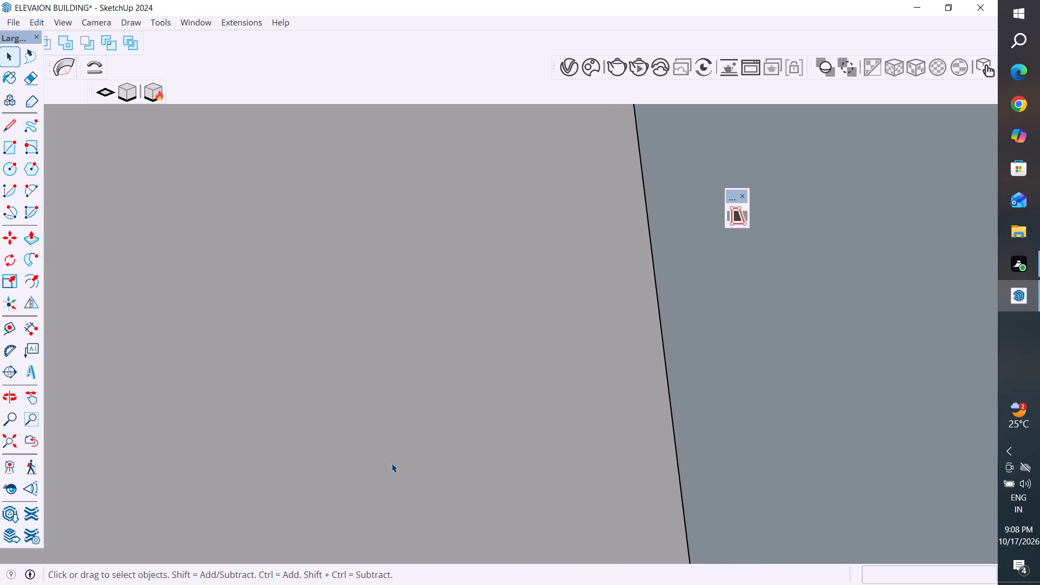
pyautogui.scroll(-20, 392, 463)
pyautogui.scroll(-10, 392, 463)
pyautogui.scroll(-12, 392, 464)
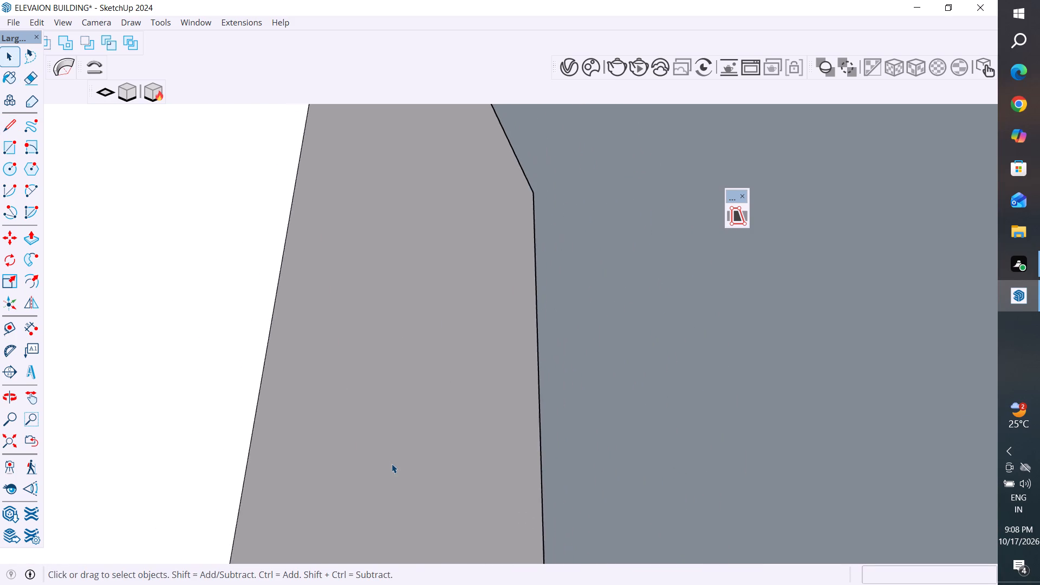
pyautogui.scroll(-7, 392, 464)
pyautogui.scroll(-20, 392, 464)
pyautogui.scroll(-15, 392, 464)
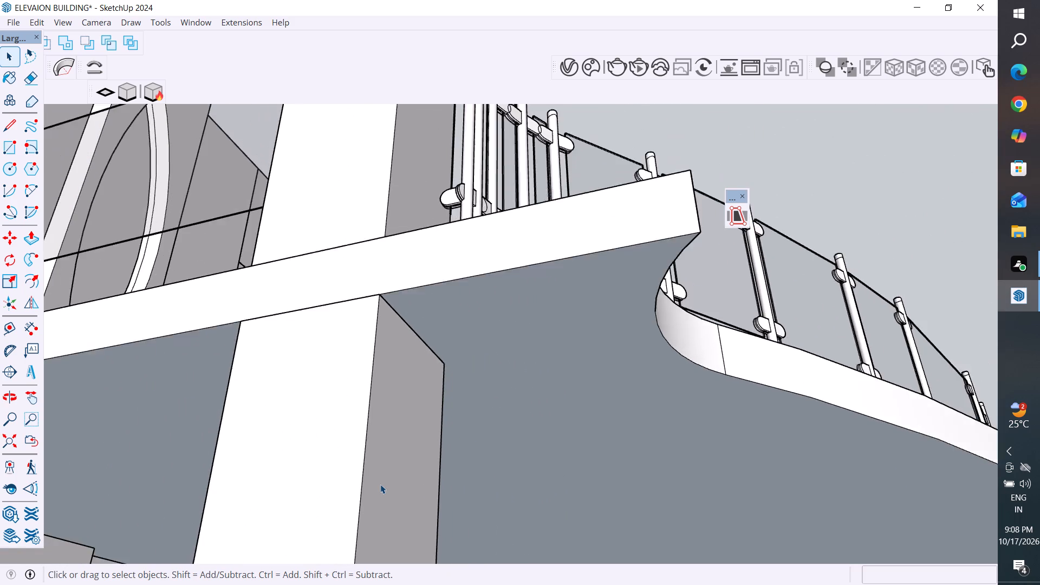
pyautogui.scroll(-8, 380, 484)
pyautogui.scroll(-20, 380, 484)
pyautogui.scroll(-9, 380, 484)
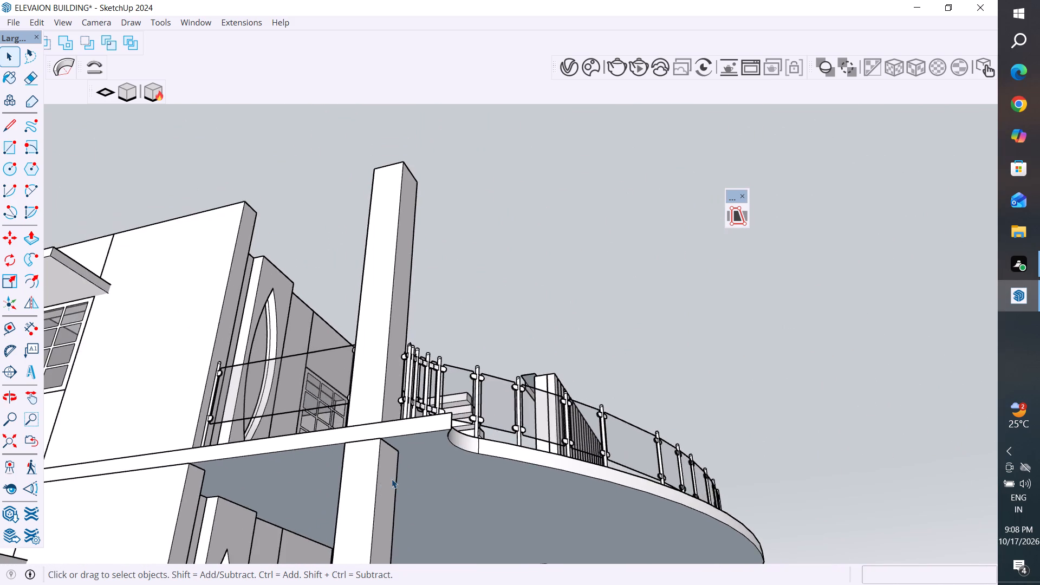
pyautogui.scroll(-5, 392, 479)
pyautogui.scroll(-7, 447, 393)
pyautogui.moveTo(565, 282); pyautogui.dragTo(600, 461, button='middle')
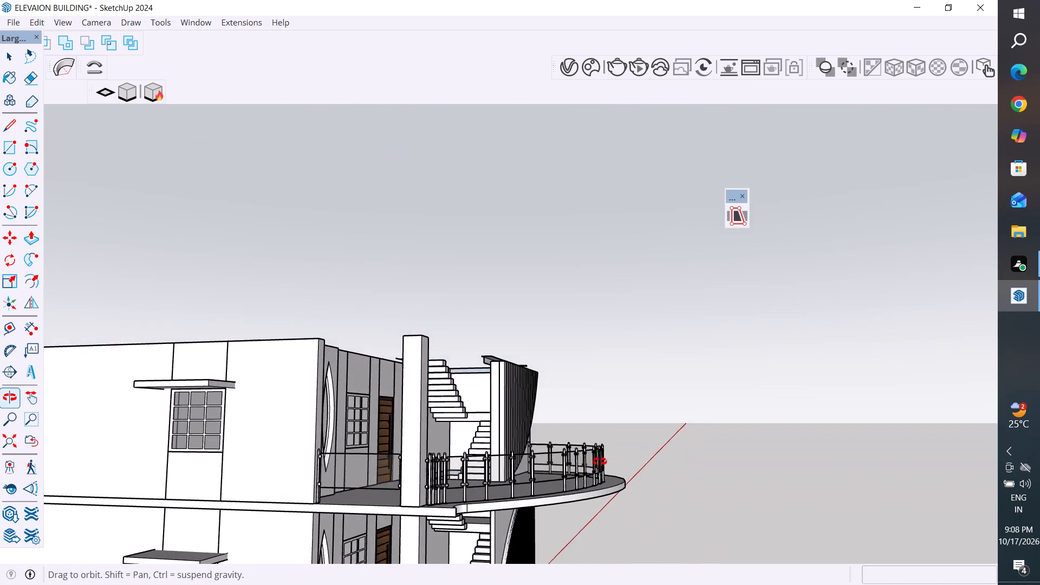
pyautogui.moveTo(600, 461); pyautogui.dragTo(589, 537, button='middle')
pyautogui.scroll(5, 470, 262)
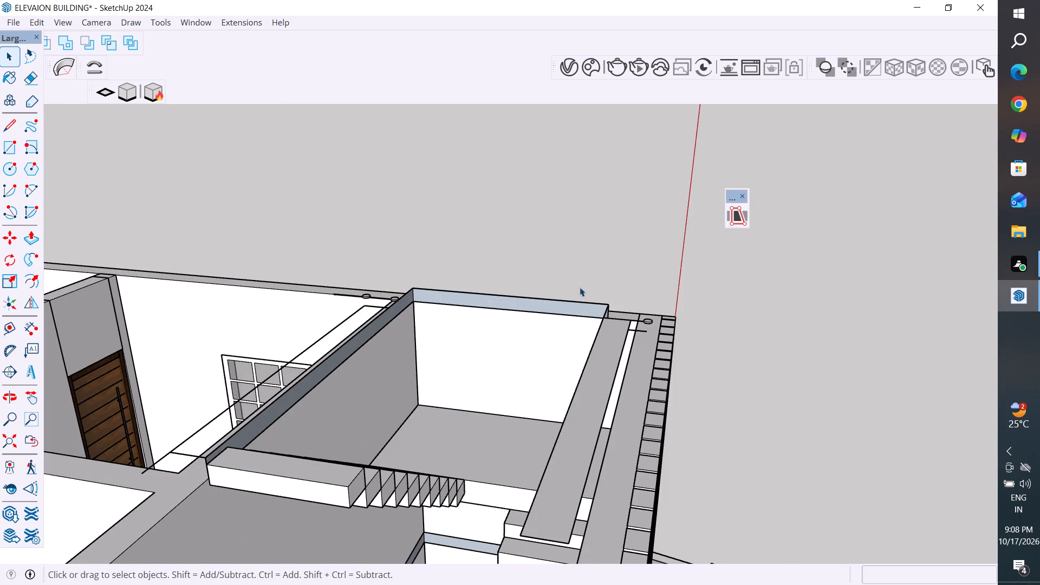
pyautogui.scroll(-2, 578, 290)
pyautogui.moveTo(574, 362); pyautogui.dragTo(597, 414, button='middle')
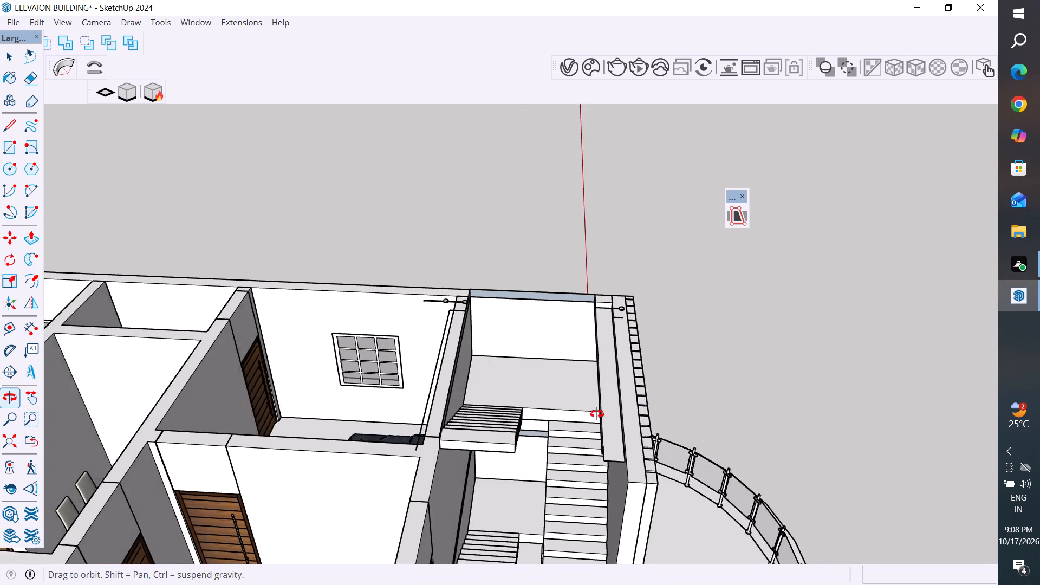
pyautogui.moveTo(597, 414); pyautogui.dragTo(629, 242, button='middle')
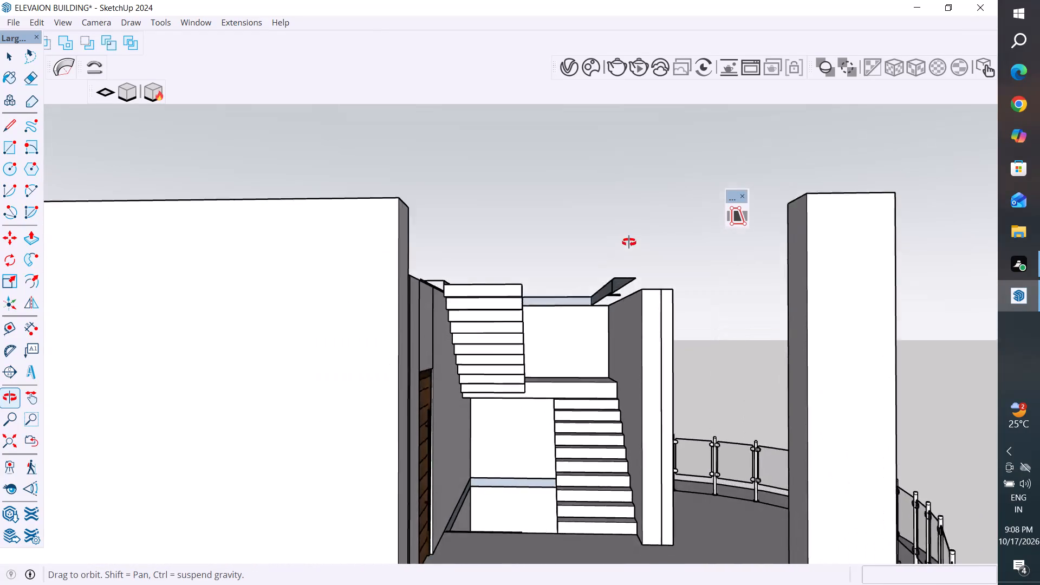
pyautogui.moveTo(629, 242); pyautogui.dragTo(620, 237, button='middle')
pyautogui.scroll(11, 632, 290)
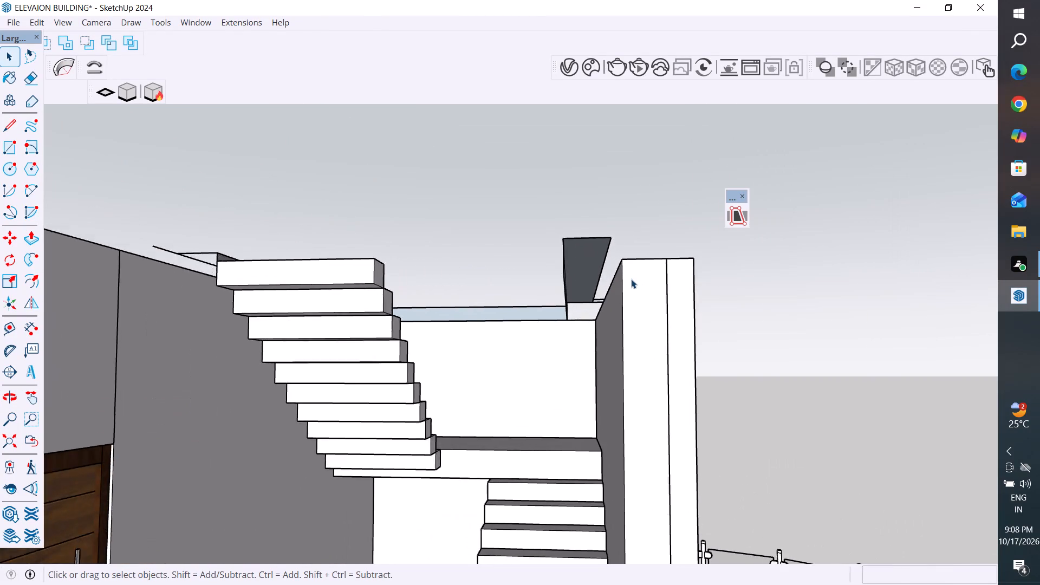
pyautogui.scroll(3, 612, 242)
pyautogui.scroll(-2, 612, 242)
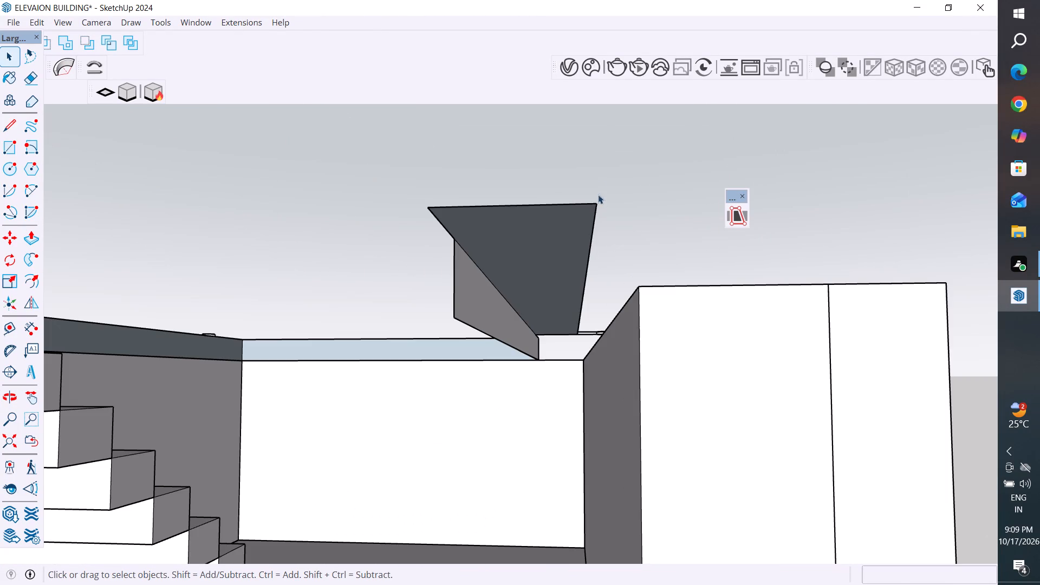
pyautogui.moveTo(606, 177); pyautogui.dragTo(402, 290)
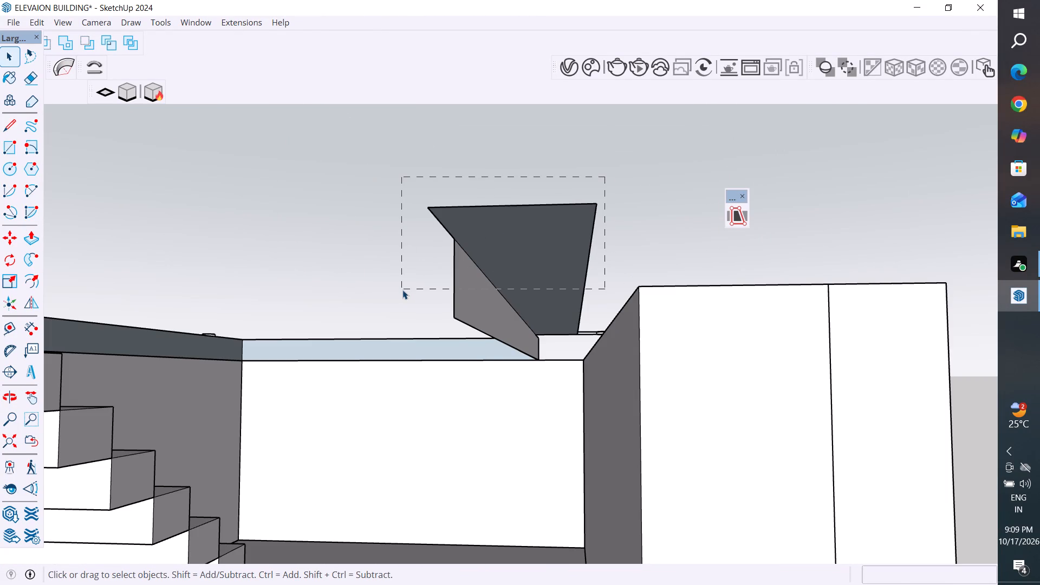
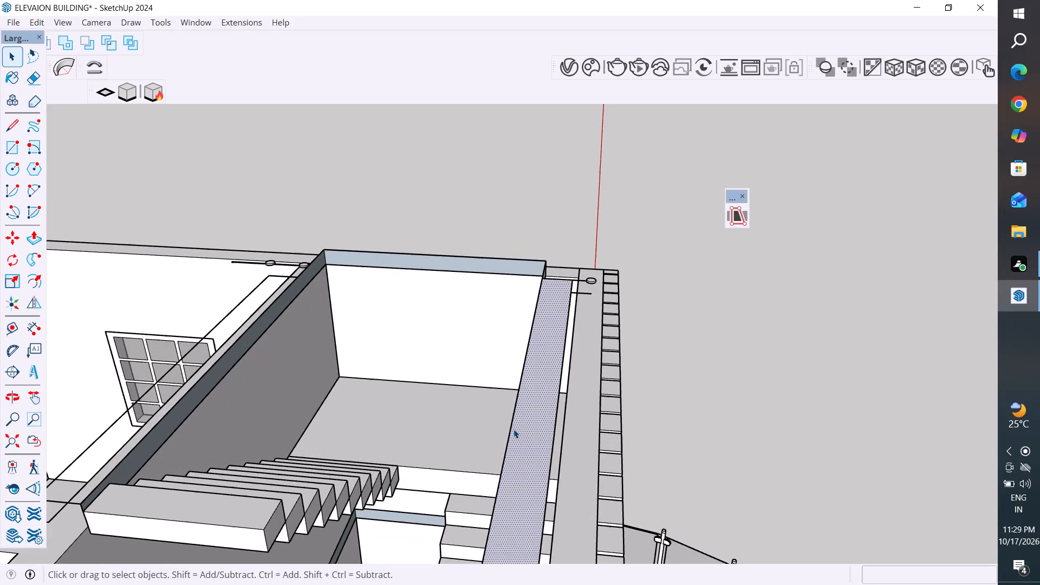
# Delete the slab strip overhanging the stairwell beside the vertical-fin wall, along with the thin edge face left beneath it.
pyautogui.press('Delete')
pyautogui.scroll(-7, 564, 329)
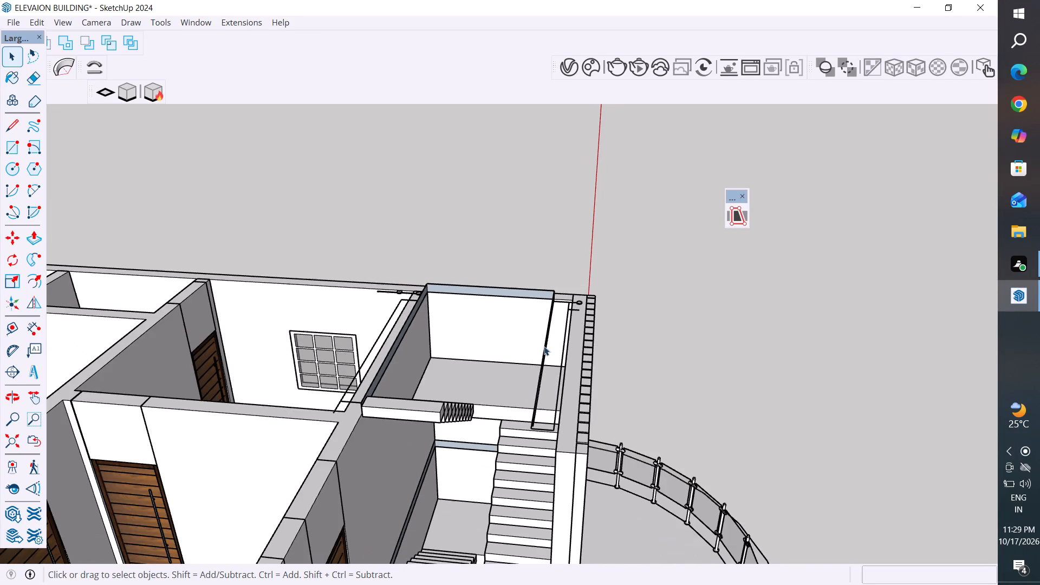
pyautogui.scroll(4, 522, 396)
pyautogui.click(551, 381)
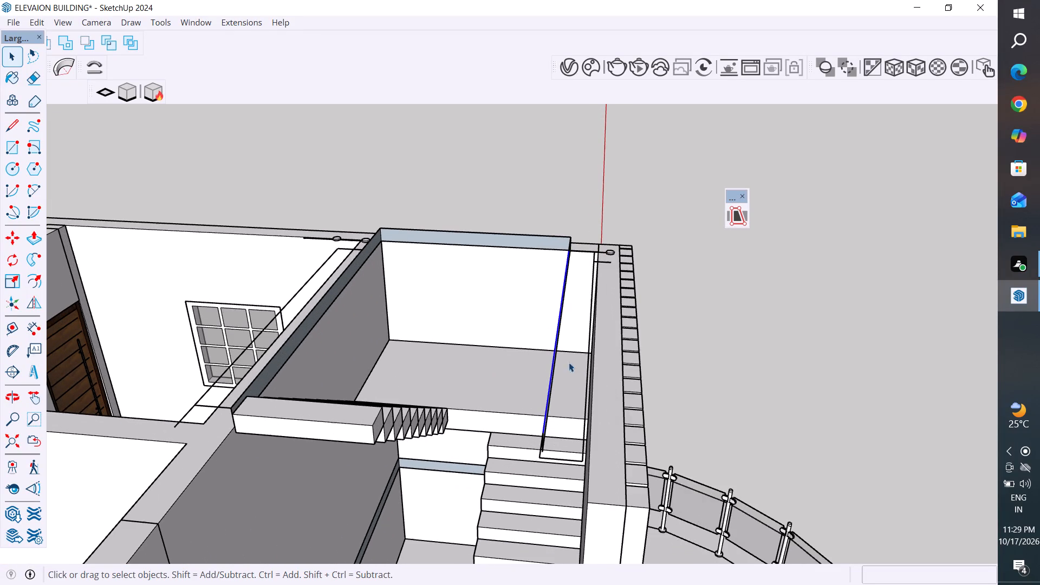
pyautogui.moveTo(690, 287); pyautogui.dragTo(600, 221, button='middle')
pyautogui.press('Delete')
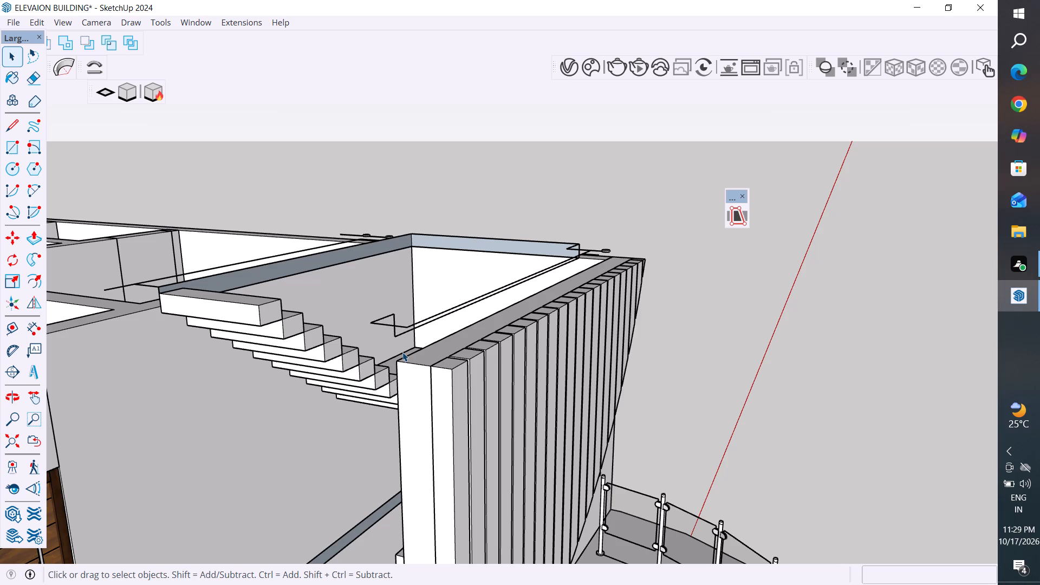
# Delete the slab's rear edge face over the stairwell, plus the loose outline edges and stray clamp piece beside it.
pyautogui.scroll(3, 458, 291)
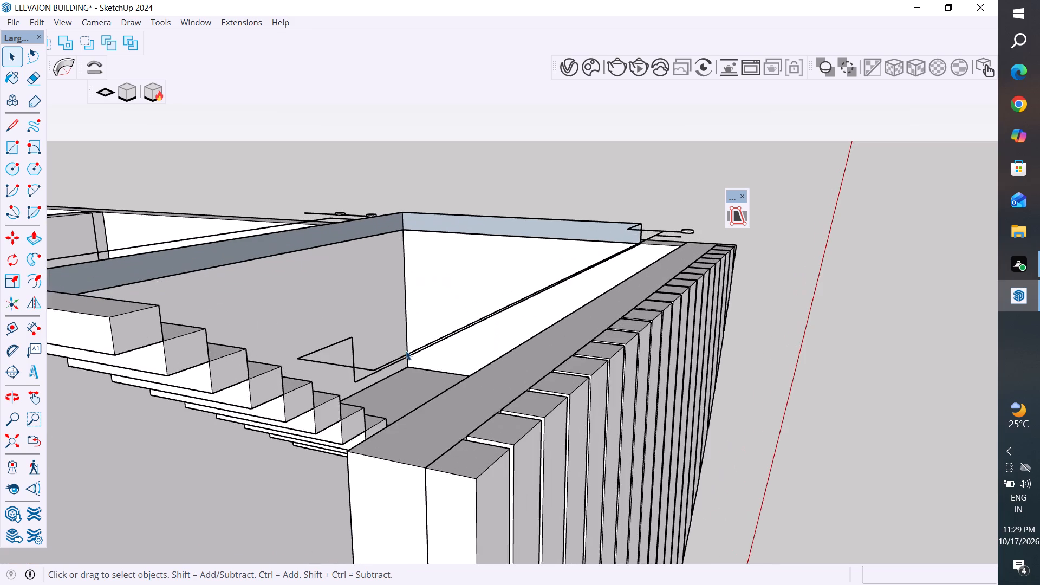
pyautogui.moveTo(425, 363); pyautogui.dragTo(490, 323, button='middle')
pyautogui.moveTo(713, 193); pyautogui.dragTo(723, 230, button='middle')
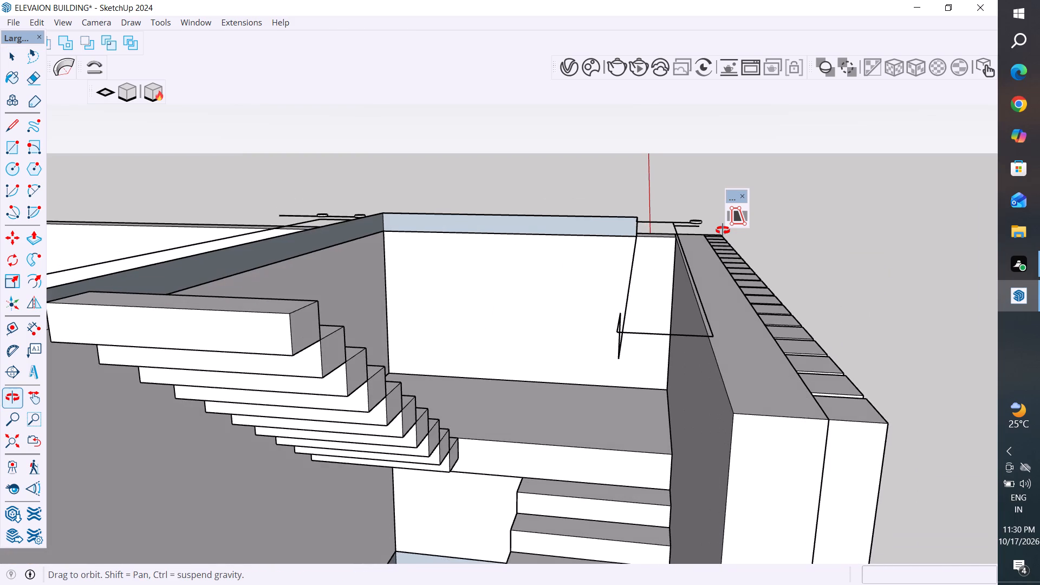
pyautogui.moveTo(723, 230); pyautogui.dragTo(701, 202, button='middle')
pyautogui.moveTo(706, 179); pyautogui.dragTo(473, 227)
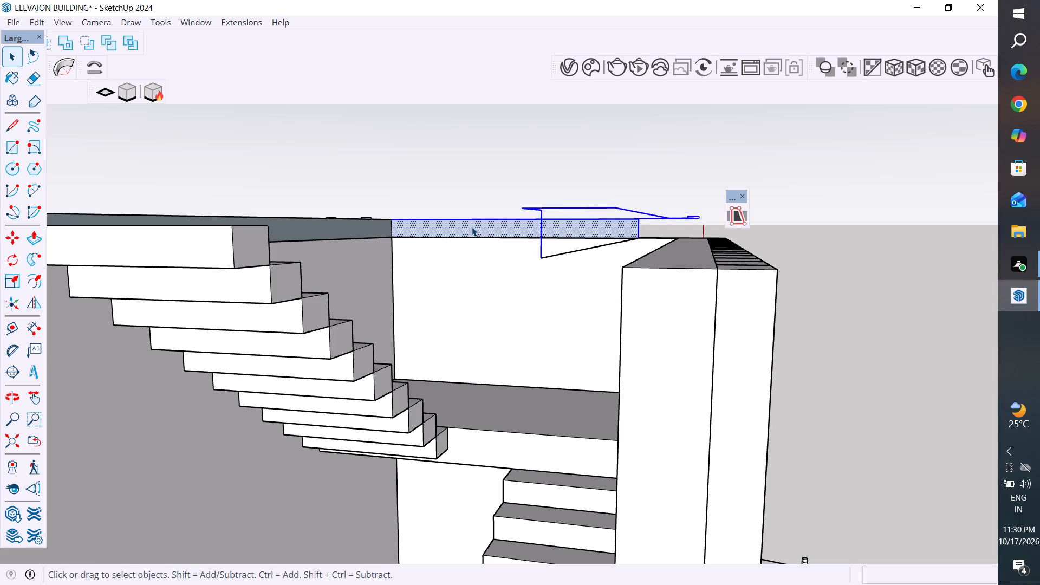
pyautogui.press('Delete')
pyautogui.scroll(3, 580, 261)
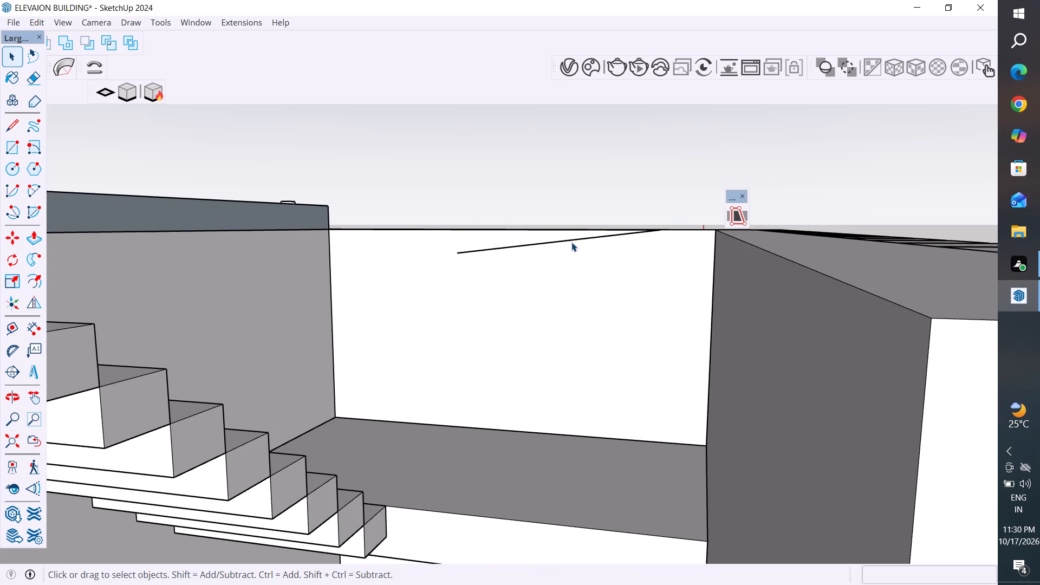
pyautogui.click(583, 239)
pyautogui.press('Delete')
pyautogui.scroll(-3, 619, 275)
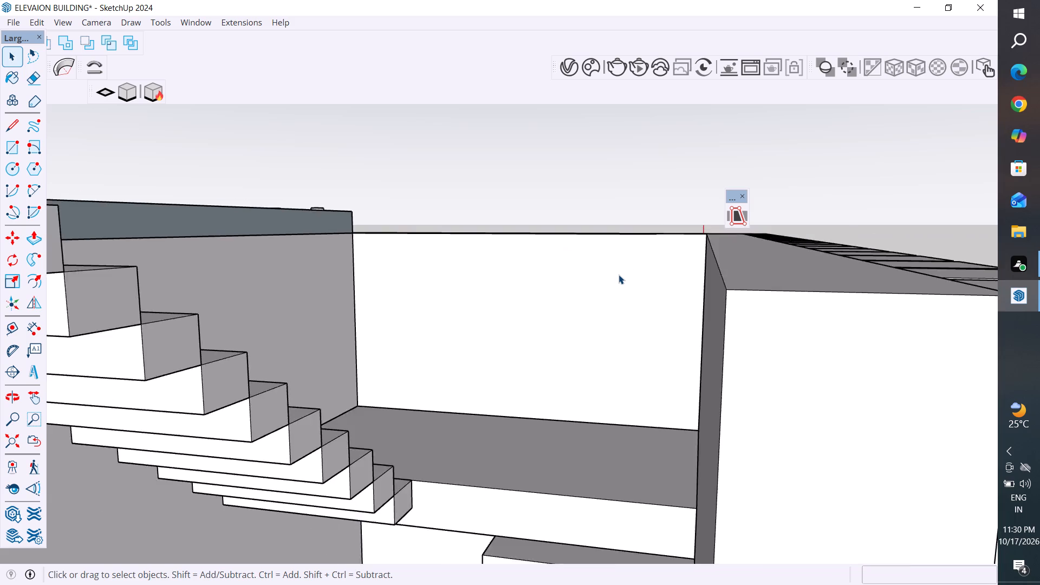
# Delete the leftover slab edge face standing on top of the wall between the stairwell and the adjoining room.
pyautogui.scroll(-2, 619, 275)
pyautogui.moveTo(707, 287); pyautogui.dragTo(640, 344, button='middle')
pyautogui.scroll(-5, 355, 419)
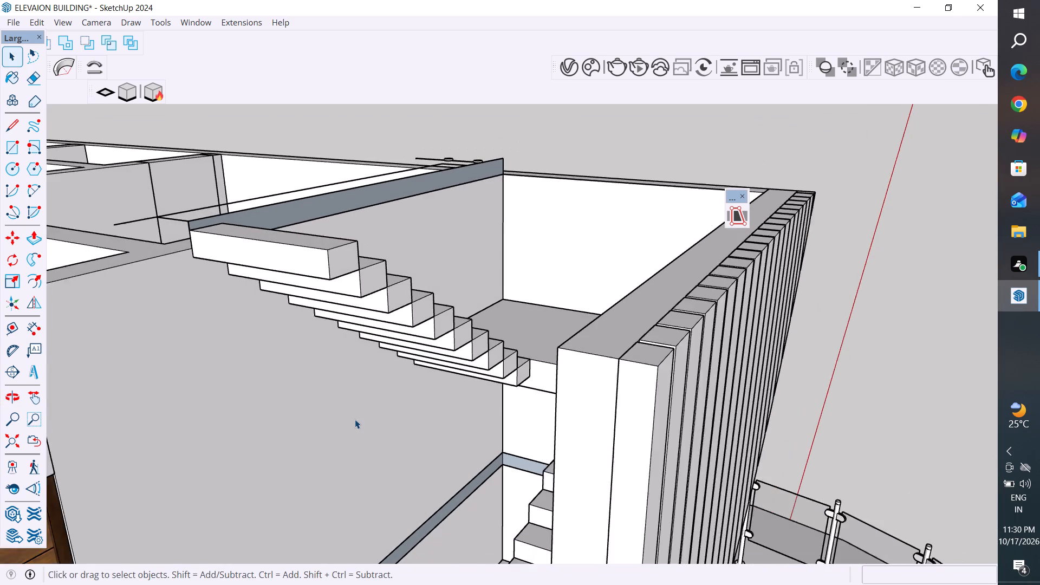
pyautogui.moveTo(438, 261); pyautogui.dragTo(310, 288, button='middle')
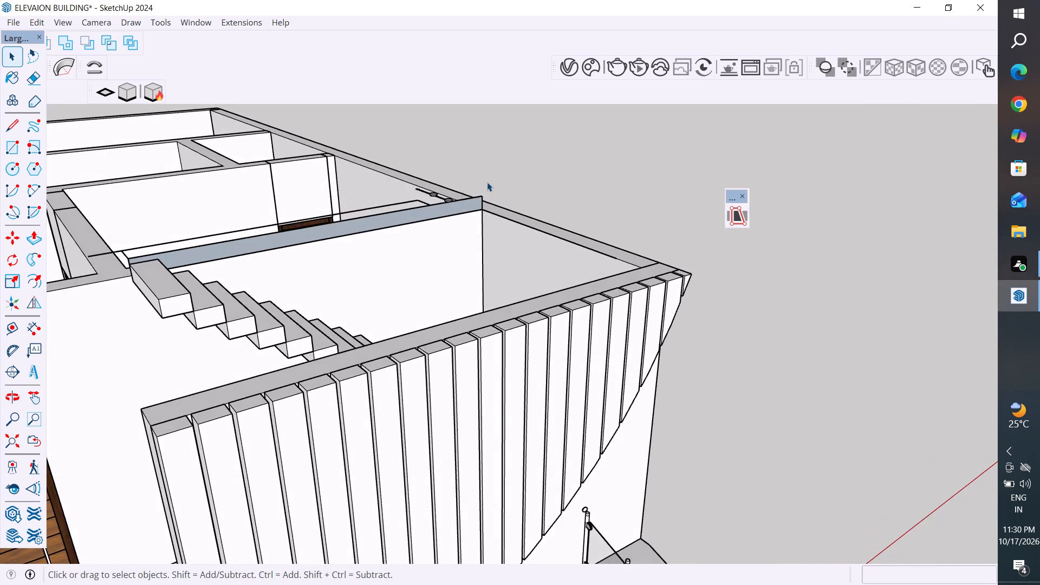
pyautogui.scroll(3, 487, 182)
pyautogui.moveTo(449, 303); pyautogui.dragTo(483, 235, button='middle')
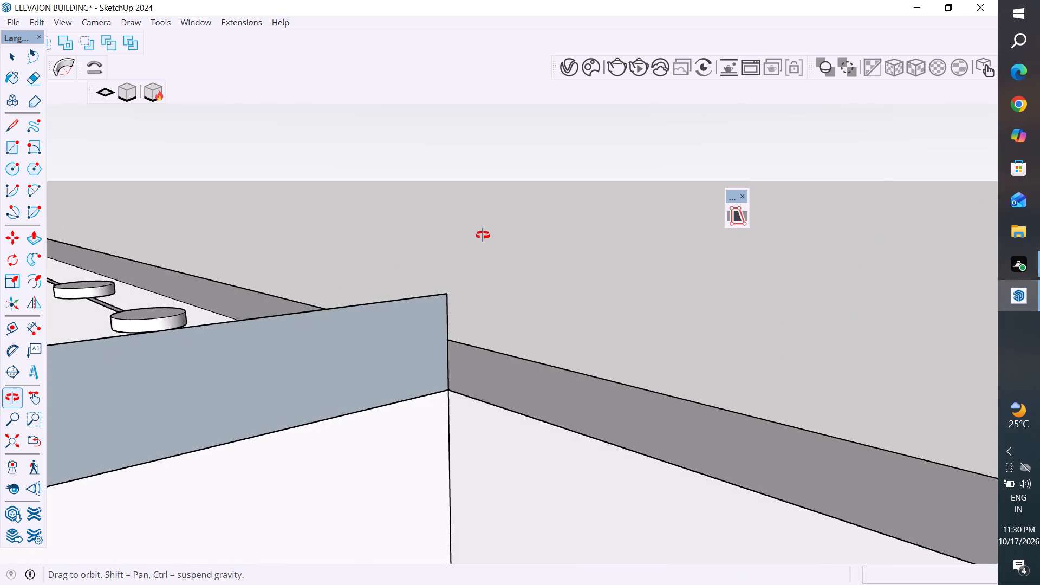
pyautogui.moveTo(483, 235); pyautogui.dragTo(495, 216, button='middle')
pyautogui.moveTo(482, 262); pyautogui.dragTo(370, 328)
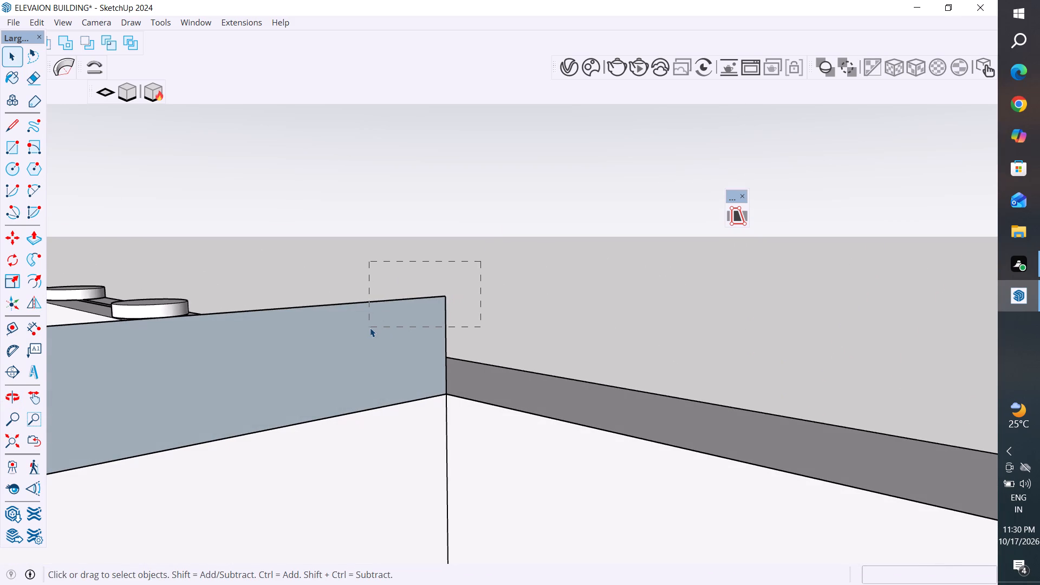
pyautogui.press('Delete')
# Delete the loose vertical, short and long slab edges at the top step of the upper stair flight.
pyautogui.scroll(-3, 658, 309)
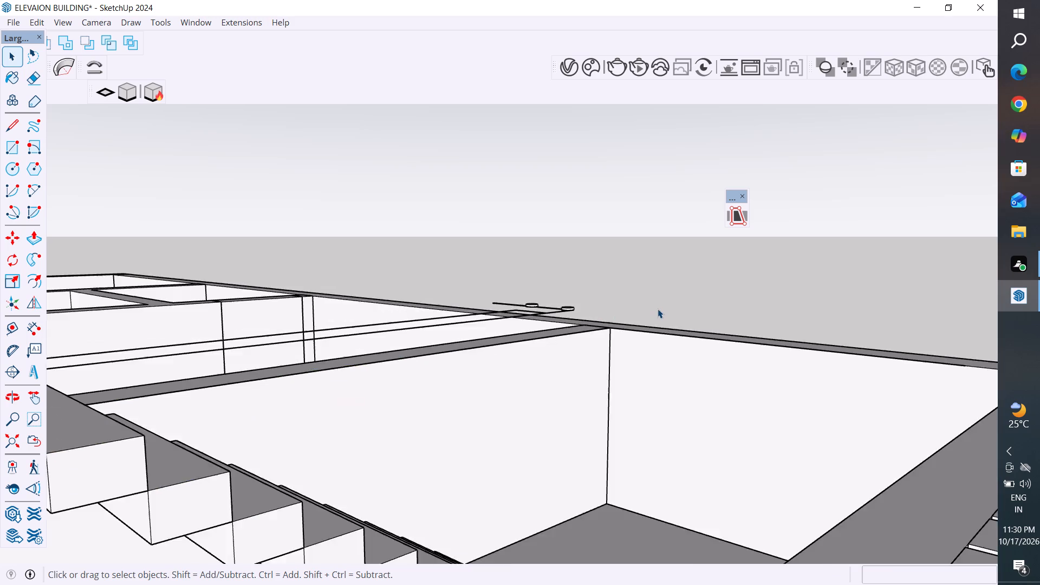
pyautogui.scroll(6, 282, 360)
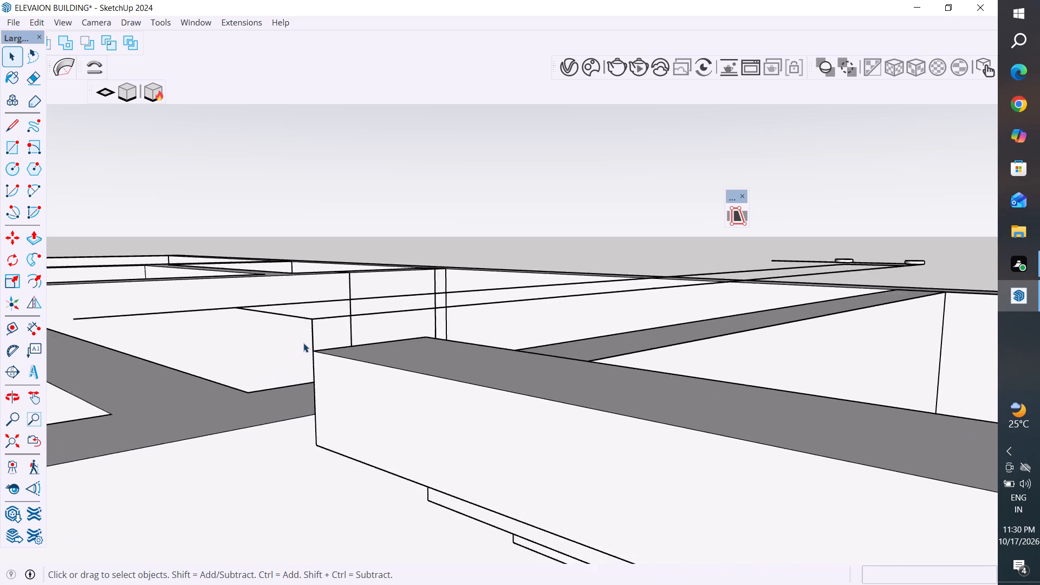
pyautogui.click(323, 338)
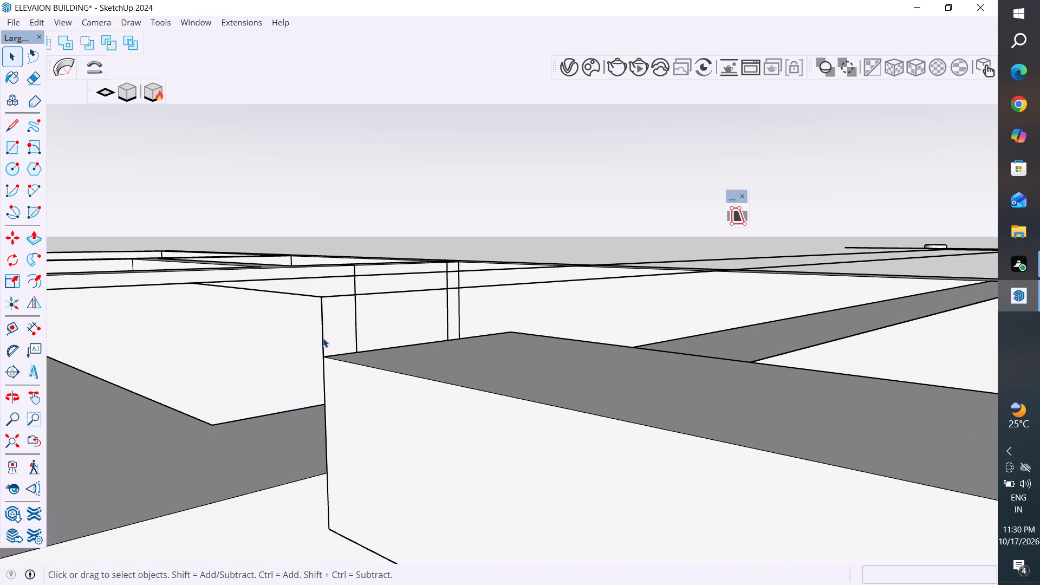
pyautogui.press('Delete')
pyautogui.click(315, 297)
pyautogui.press('Delete')
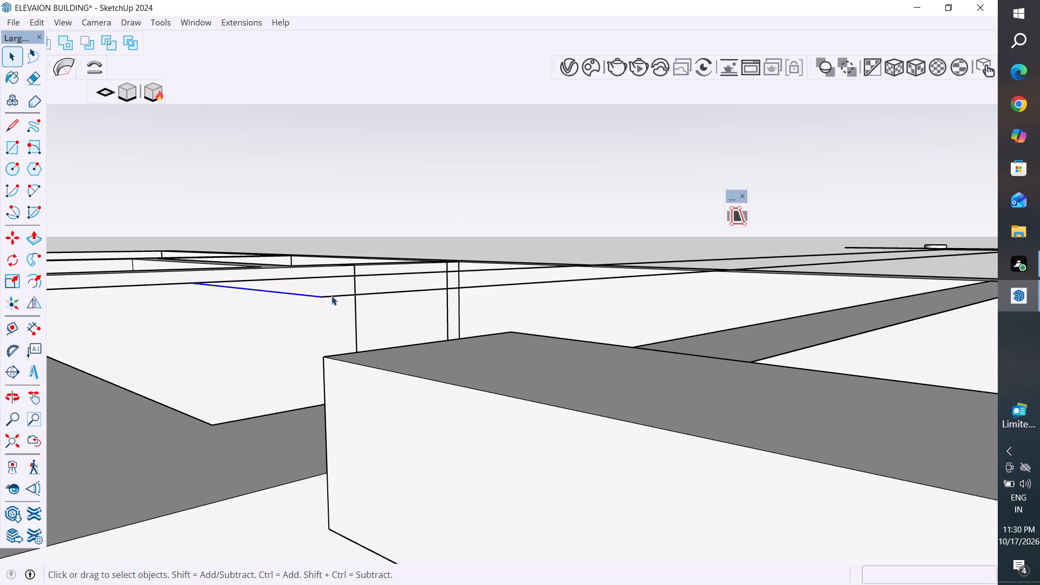
pyautogui.click(335, 296)
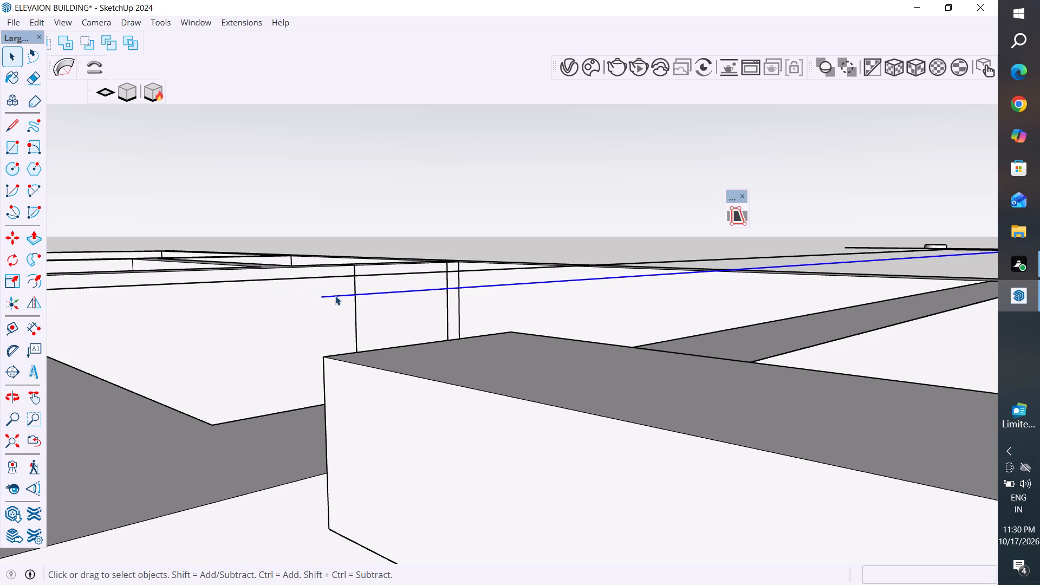
pyautogui.press('Delete')
# Delete the last long slab edge and the round clamp plates remaining above the rear wall.
pyautogui.scroll(-3, 402, 391)
pyautogui.moveTo(425, 392); pyautogui.dragTo(506, 370, button='middle')
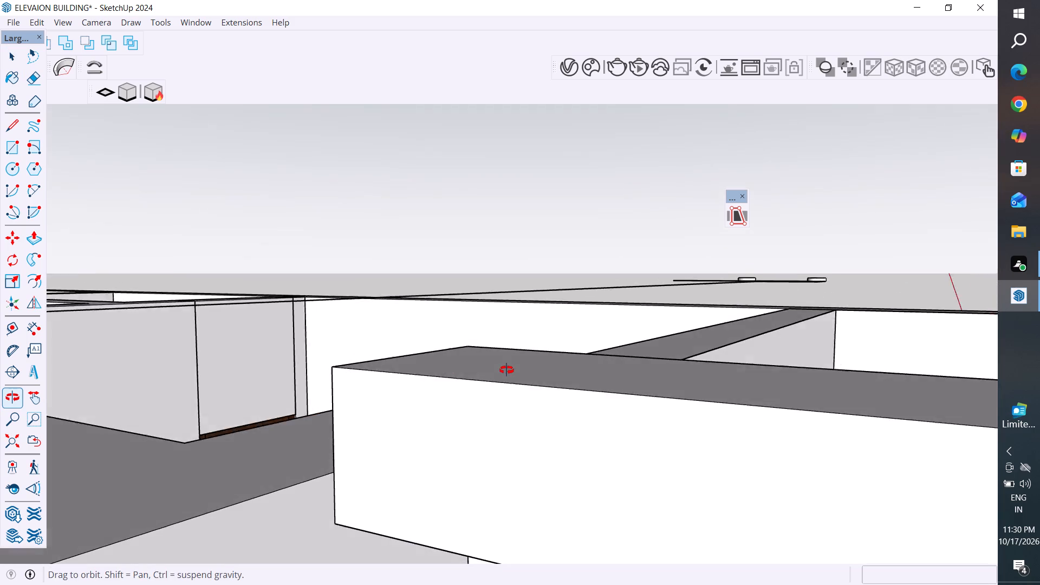
pyautogui.moveTo(506, 370); pyautogui.dragTo(509, 368, button='middle')
pyautogui.moveTo(815, 281); pyautogui.dragTo(506, 308)
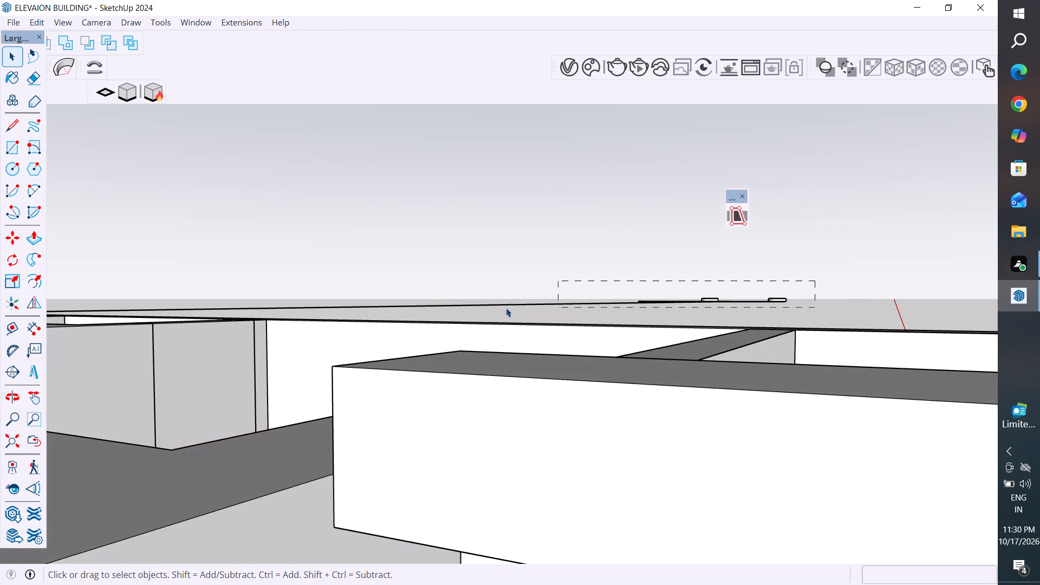
pyautogui.moveTo(506, 308); pyautogui.dragTo(266, 314)
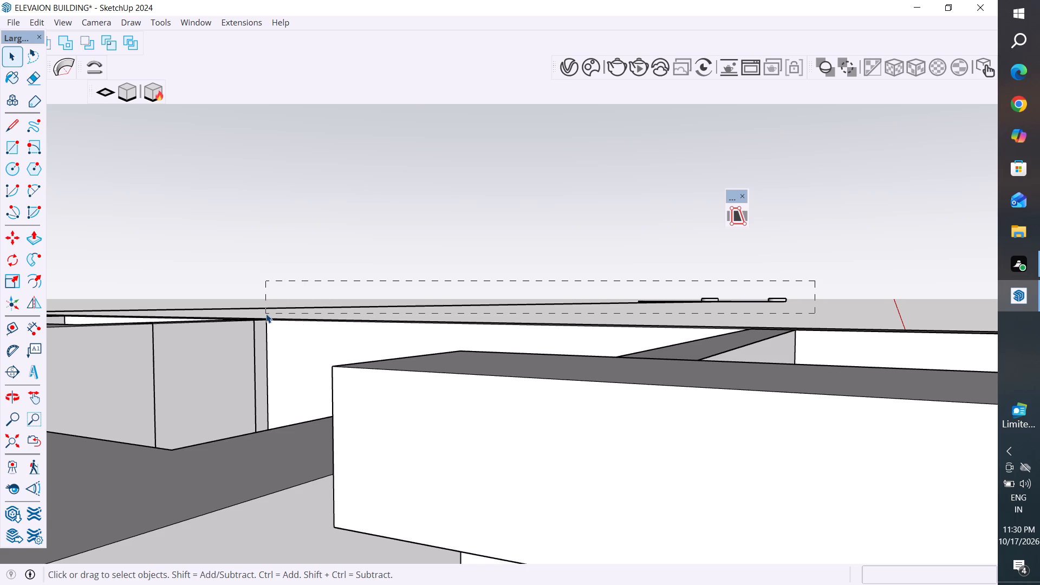
pyautogui.press('Delete')
# Copy the first-floor slab and its curved railing straight up 10' 6" so the slab rests on the front column's top as the roof.
pyautogui.scroll(-5, 724, 392)
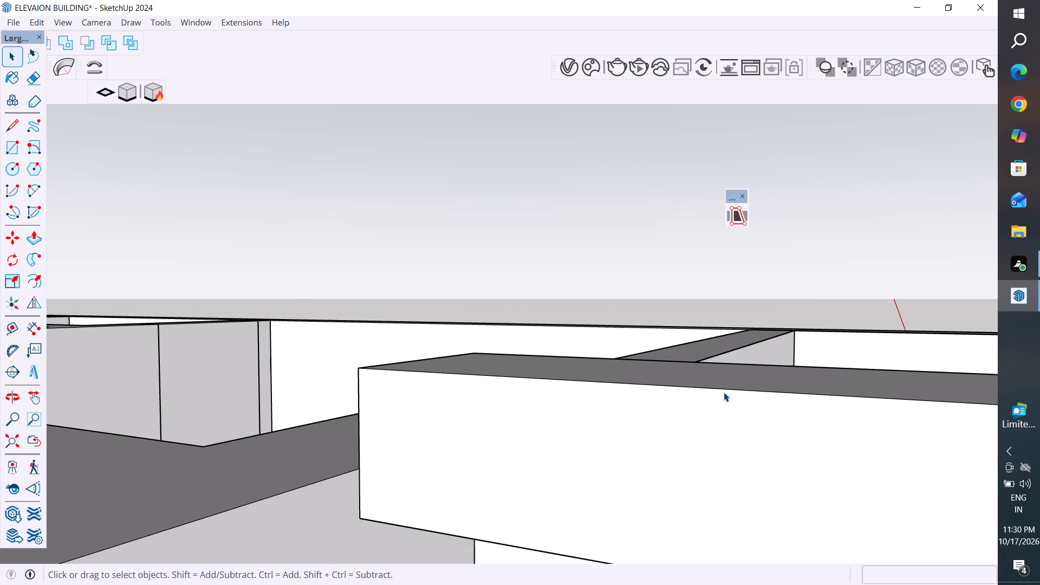
pyautogui.scroll(-20, 724, 392)
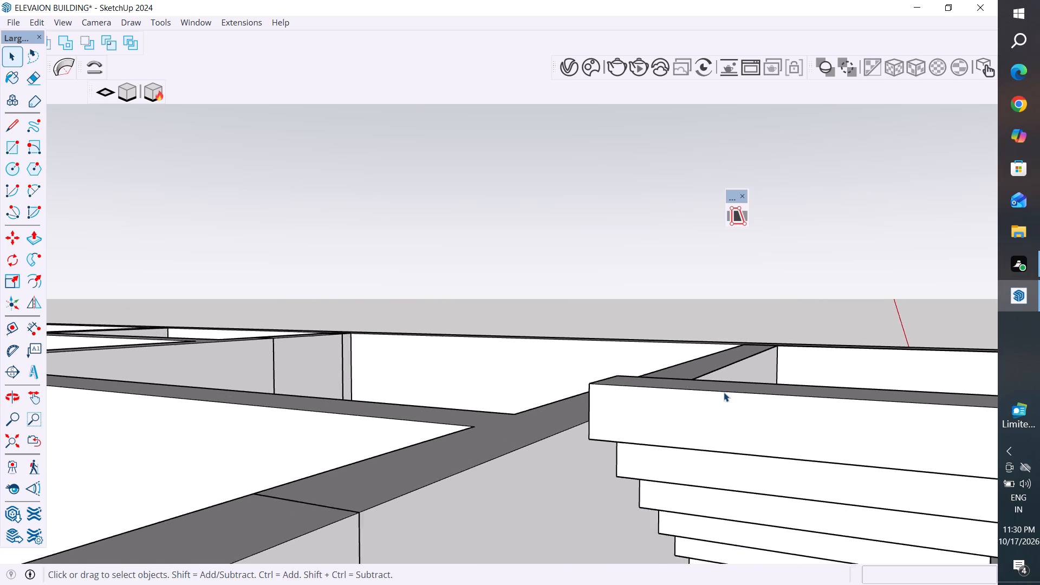
pyautogui.scroll(-20, 724, 392)
pyautogui.scroll(-1, 724, 392)
pyautogui.scroll(-5, 759, 361)
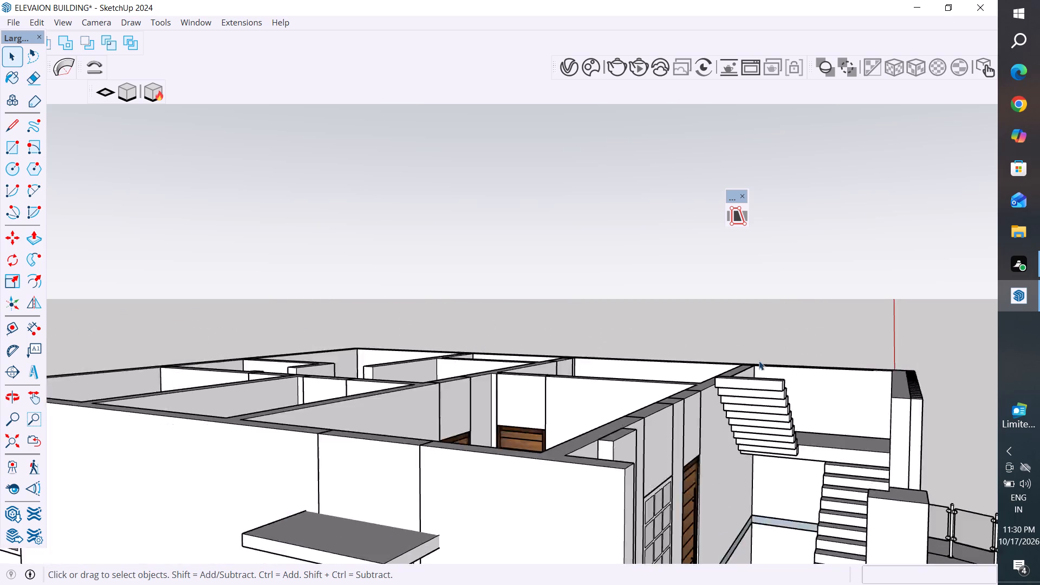
pyautogui.scroll(-5, 759, 361)
pyautogui.moveTo(762, 374); pyautogui.dragTo(477, 395, button='middle')
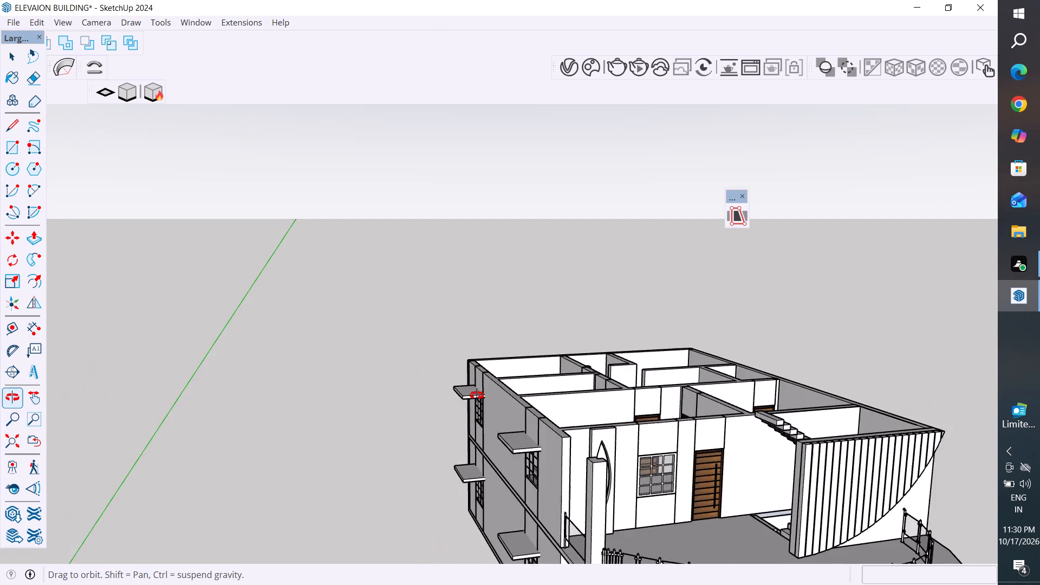
pyautogui.moveTo(477, 395); pyautogui.dragTo(471, 388, button='middle')
pyautogui.scroll(-6, 513, 333)
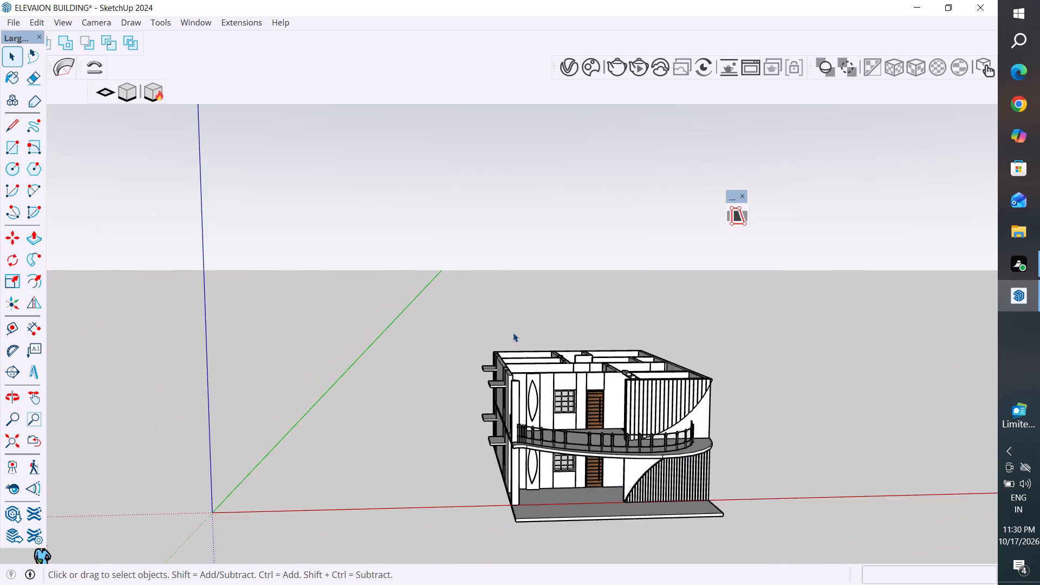
pyautogui.moveTo(692, 400); pyautogui.dragTo(629, 387, button='middle')
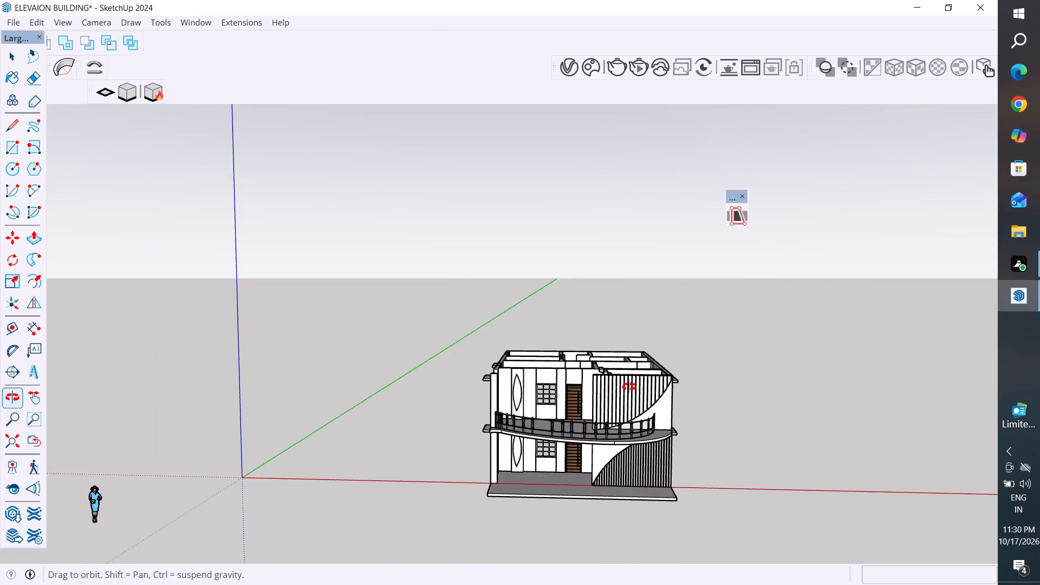
pyautogui.moveTo(629, 387); pyautogui.dragTo(628, 383, button='middle')
pyautogui.scroll(1, 635, 429)
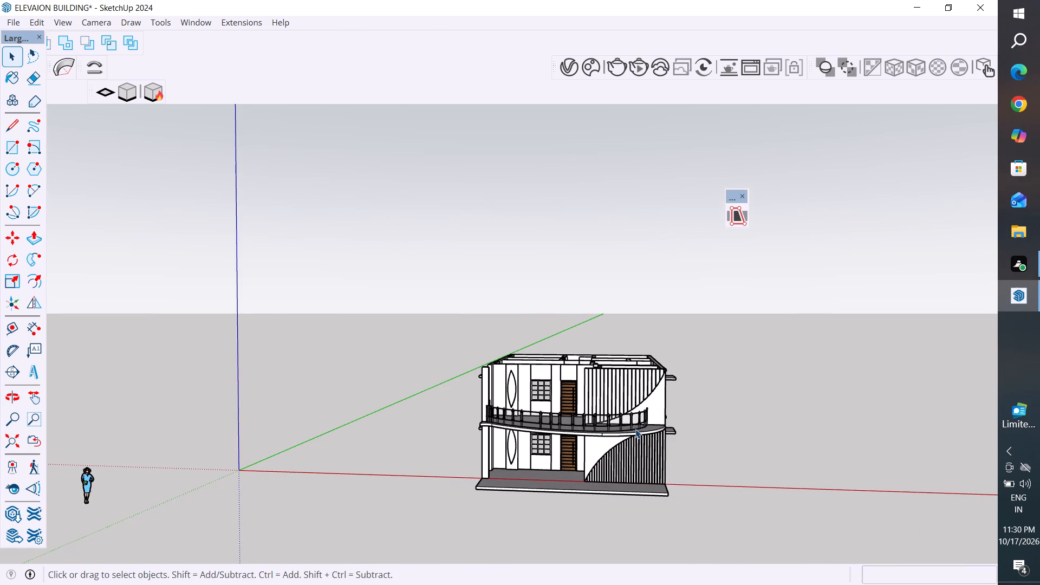
pyautogui.scroll(3, 635, 429)
pyautogui.click(649, 437)
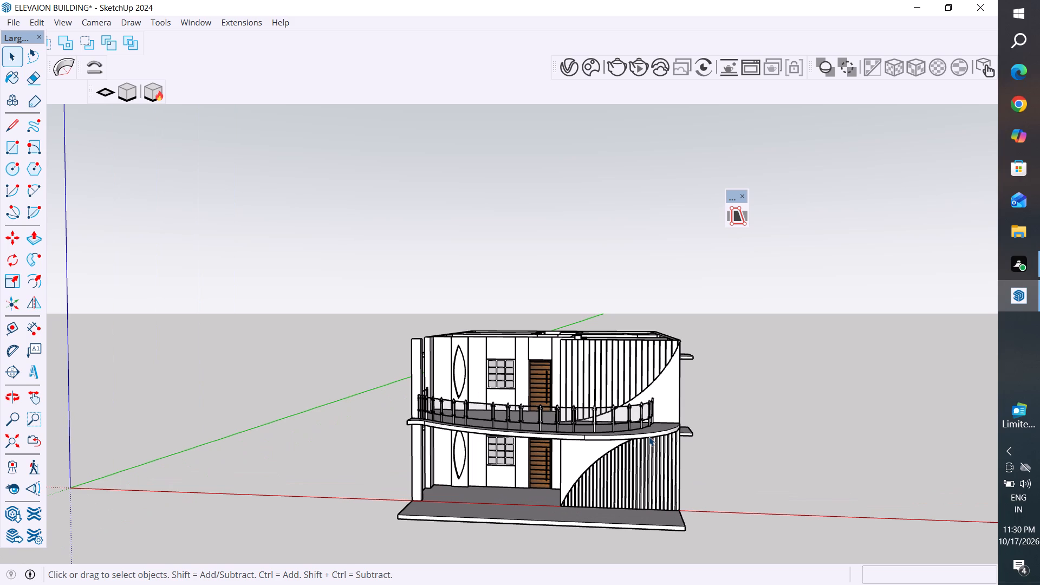
pyautogui.moveTo(544, 421); pyautogui.dragTo(672, 444, button='middle')
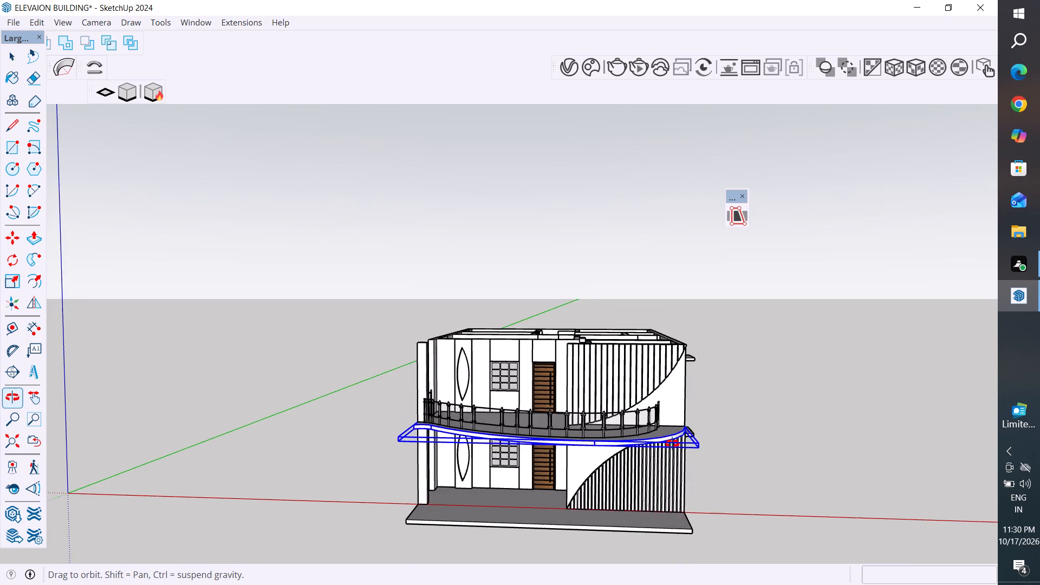
pyautogui.moveTo(672, 444); pyautogui.dragTo(801, 474, button='middle')
pyautogui.scroll(5, 584, 467)
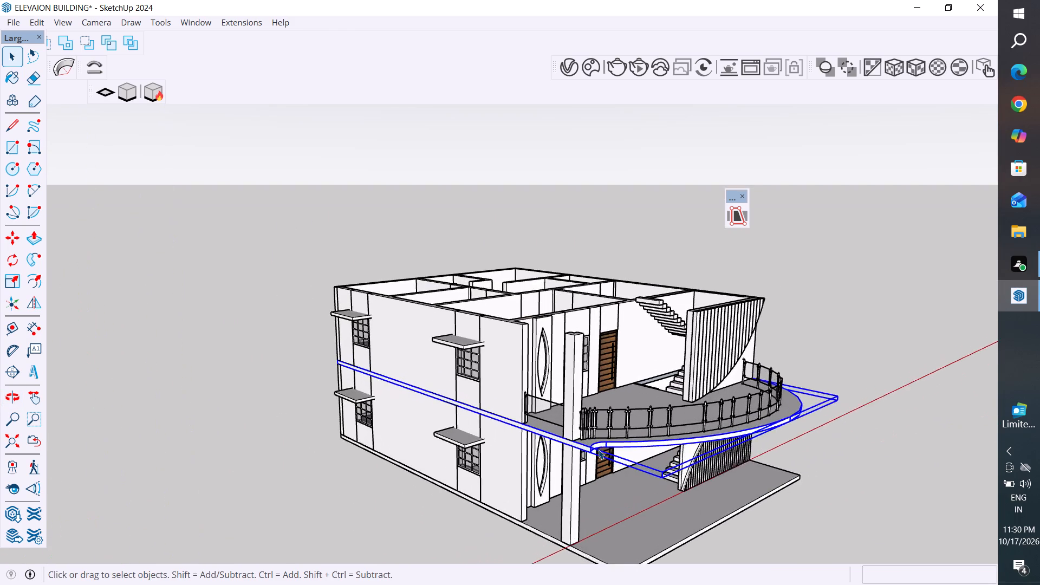
pyautogui.scroll(5, 573, 422)
pyautogui.keyDown('ctrl'); pyautogui.click(581, 430); pyautogui.keyUp('ctrl')
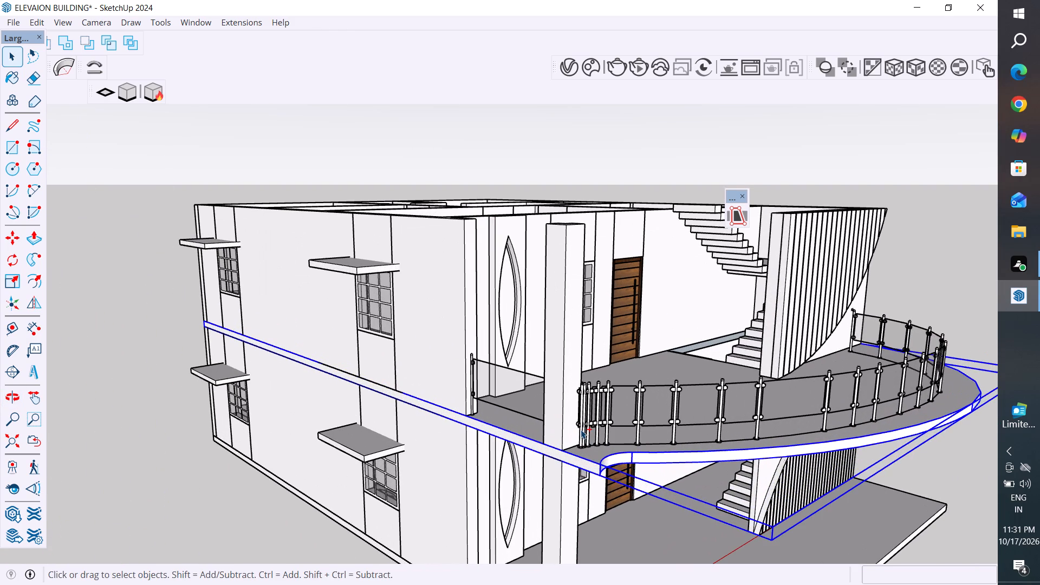
pyautogui.press('m')
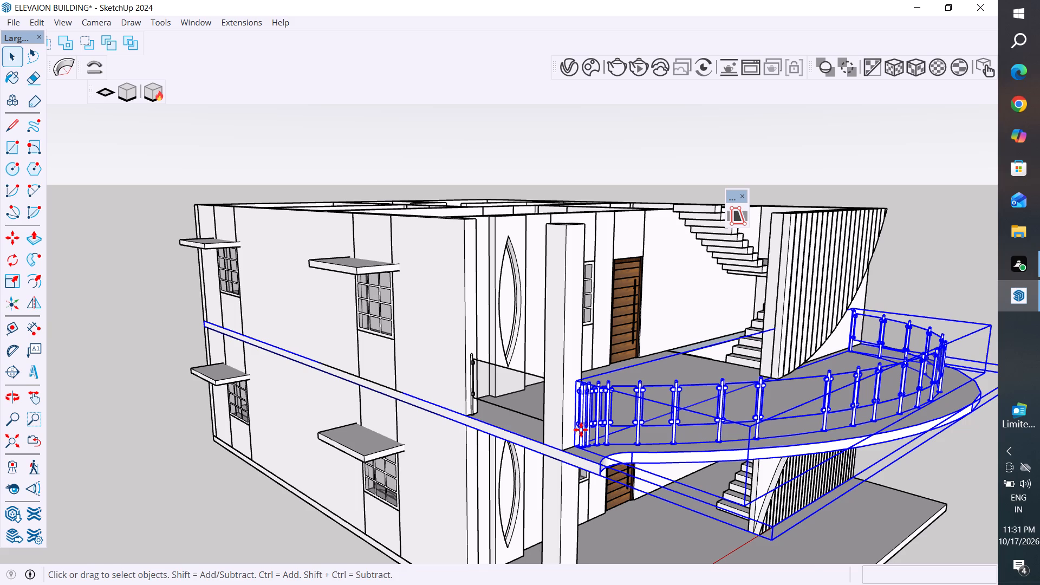
pyautogui.keyDown('ctrl'); pyautogui.click(563, 465); pyautogui.keyUp('ctrl')
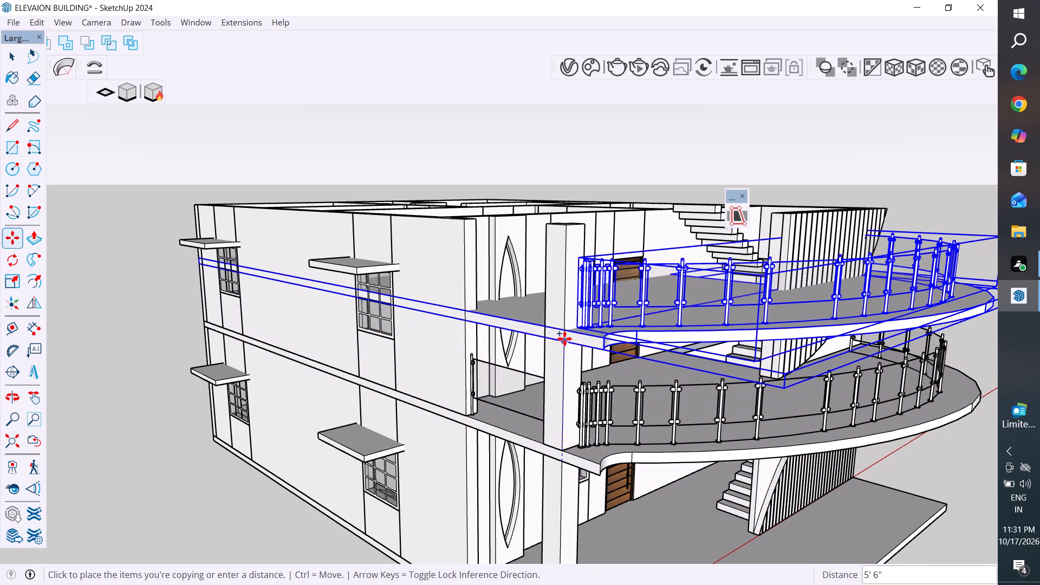
pyautogui.moveTo(564, 339); pyautogui.dragTo(568, 198, button='middle')
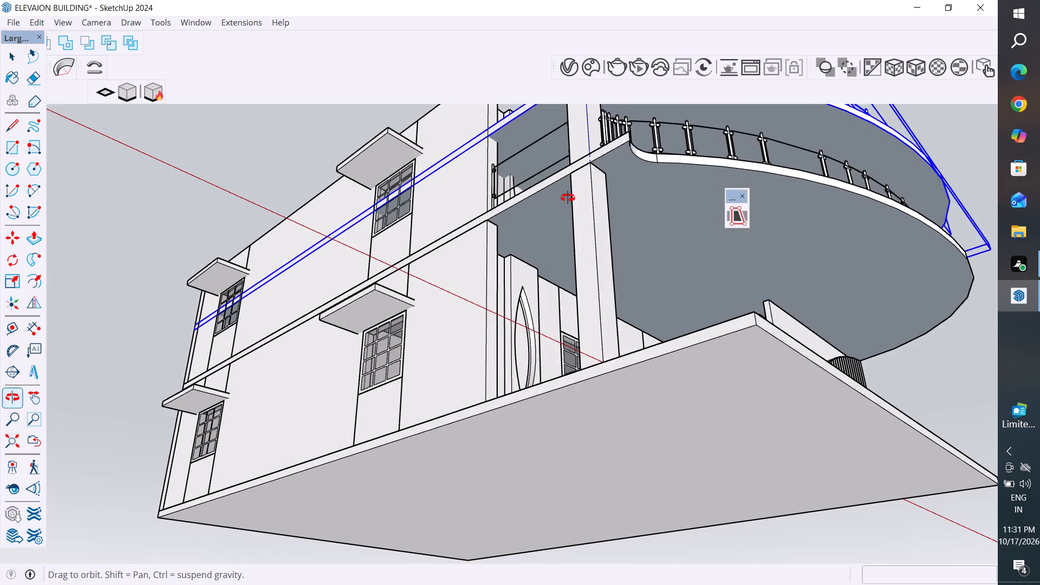
pyautogui.moveTo(568, 198); pyautogui.dragTo(536, 298, button='middle')
pyautogui.scroll(-9, 536, 298)
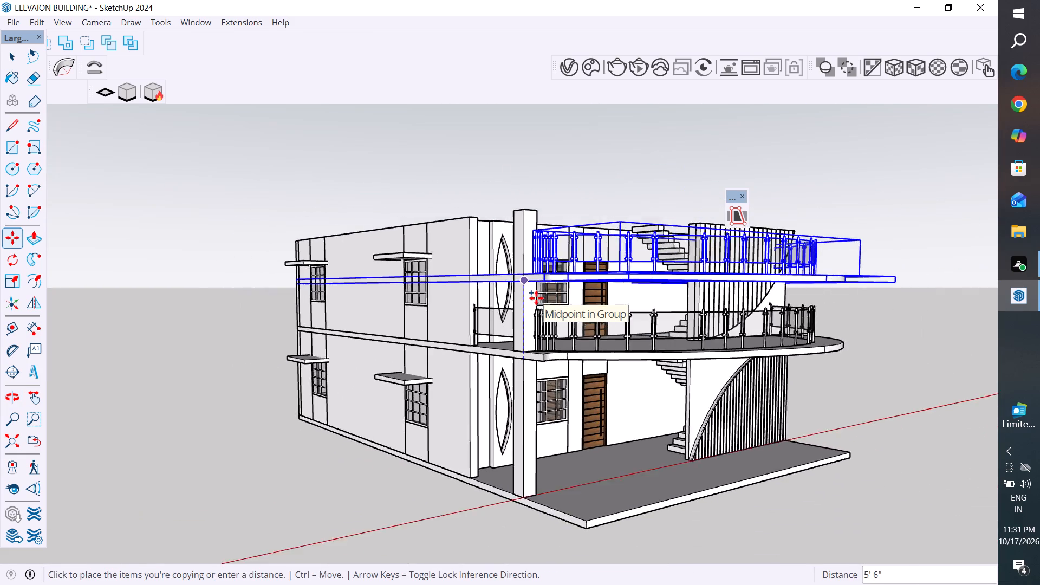
pyautogui.scroll(-1, 536, 298)
pyautogui.scroll(7, 526, 261)
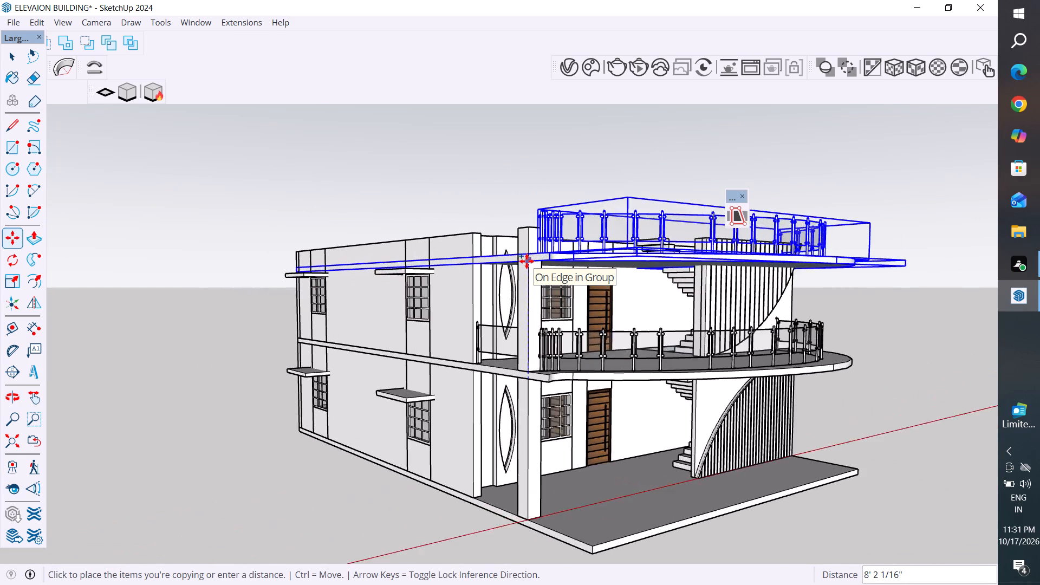
pyautogui.scroll(3, 526, 261)
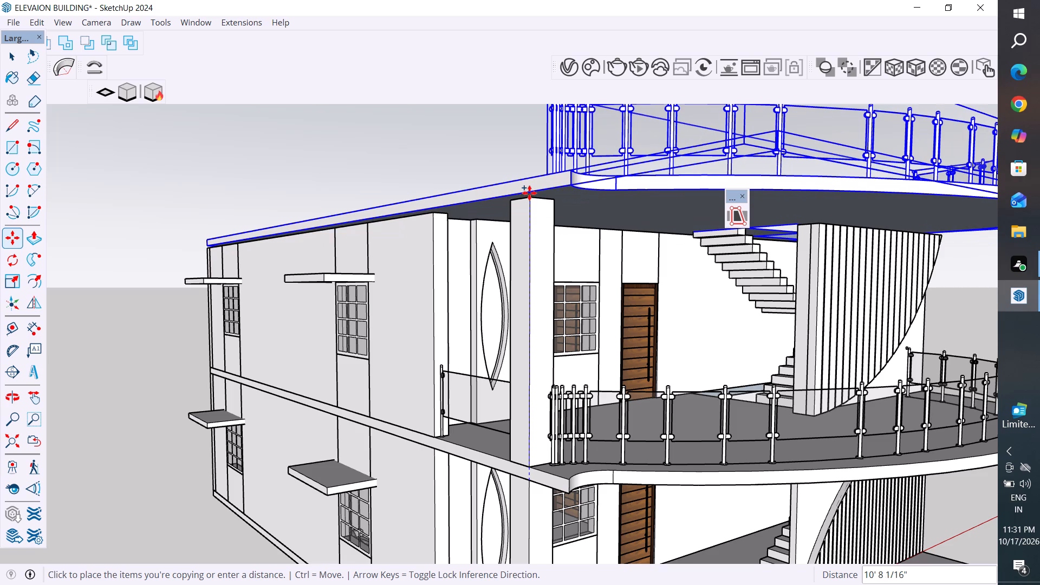
pyautogui.click(529, 195)
pyautogui.scroll(-5, 483, 407)
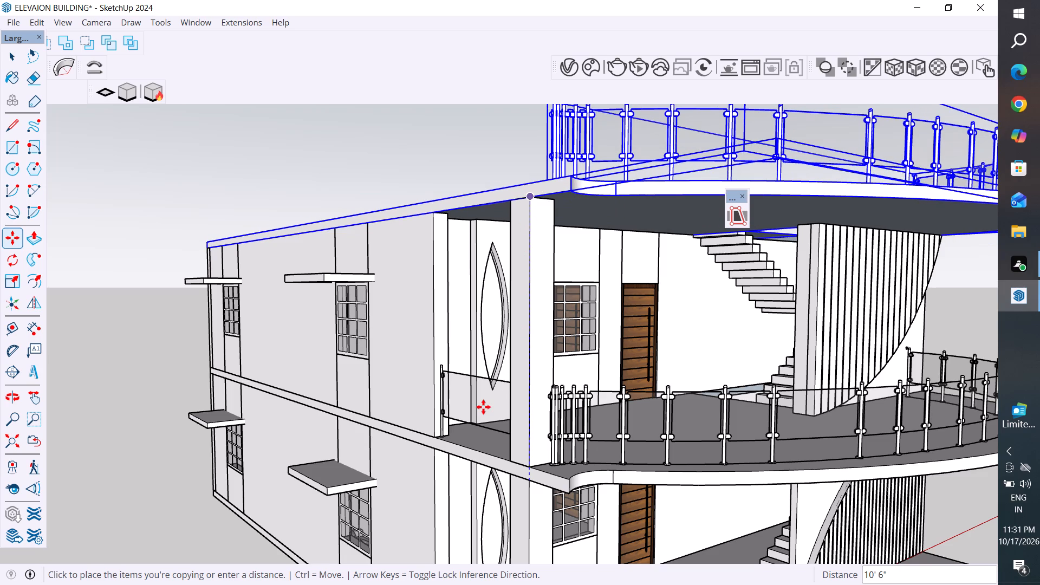
pyautogui.scroll(-5, 483, 407)
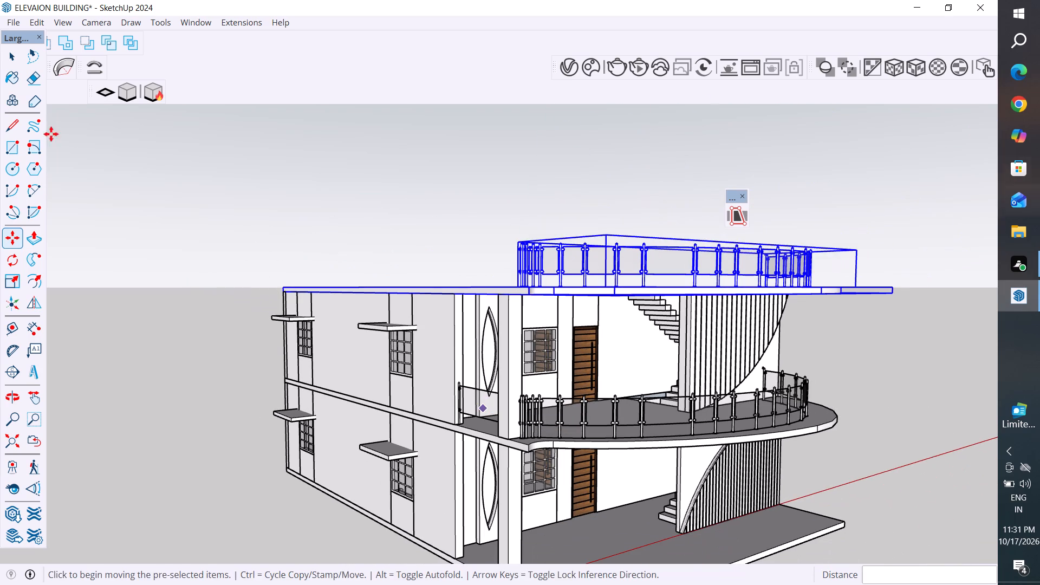
pyautogui.click(14, 50)
pyautogui.click(122, 142)
pyautogui.scroll(-1, 194, 278)
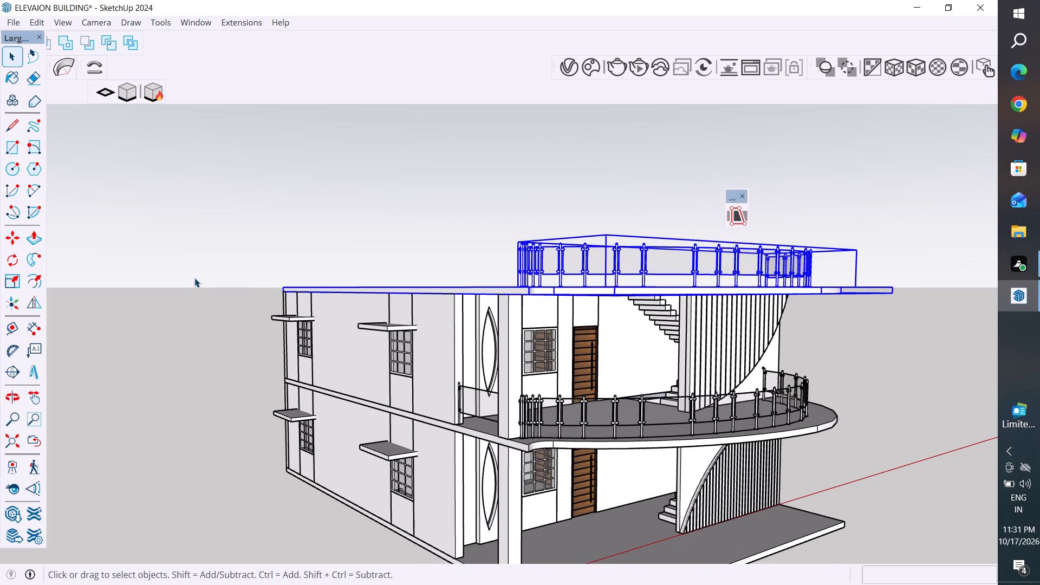
pyautogui.scroll(-2, 194, 278)
pyautogui.click(674, 328)
# Examine the copied roof slab, its curved railing and the stair opening from the front, the side and above.
pyautogui.moveTo(435, 400); pyautogui.dragTo(460, 416, button='middle')
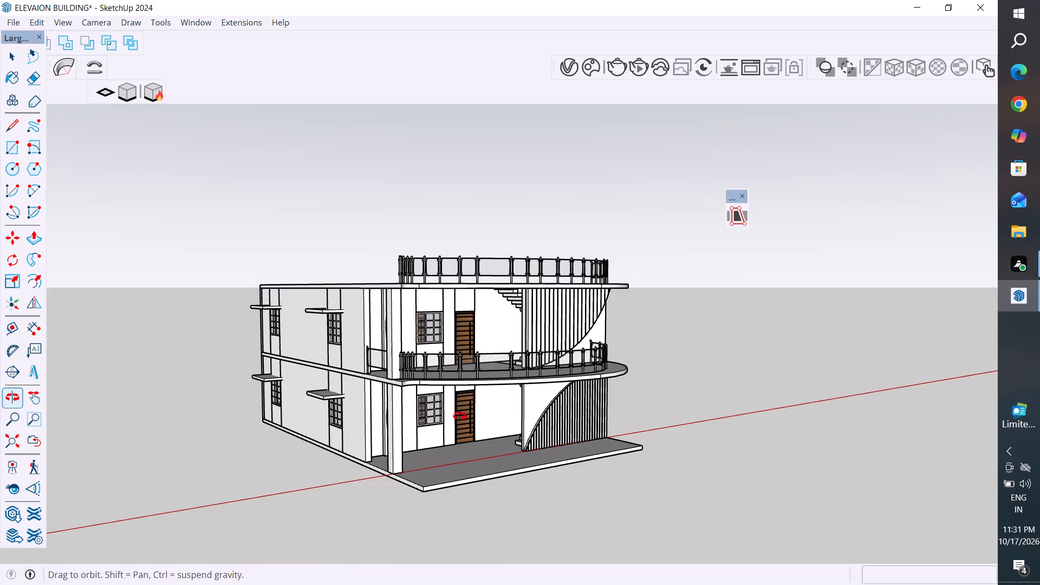
pyautogui.moveTo(460, 416); pyautogui.dragTo(544, 424, button='middle')
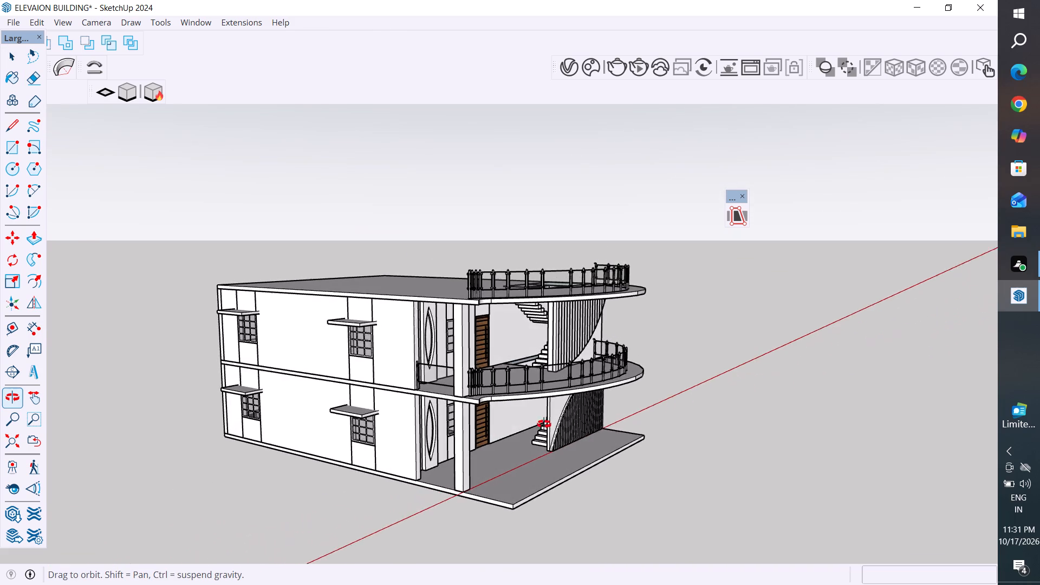
pyautogui.moveTo(544, 424); pyautogui.dragTo(288, 528, button='middle')
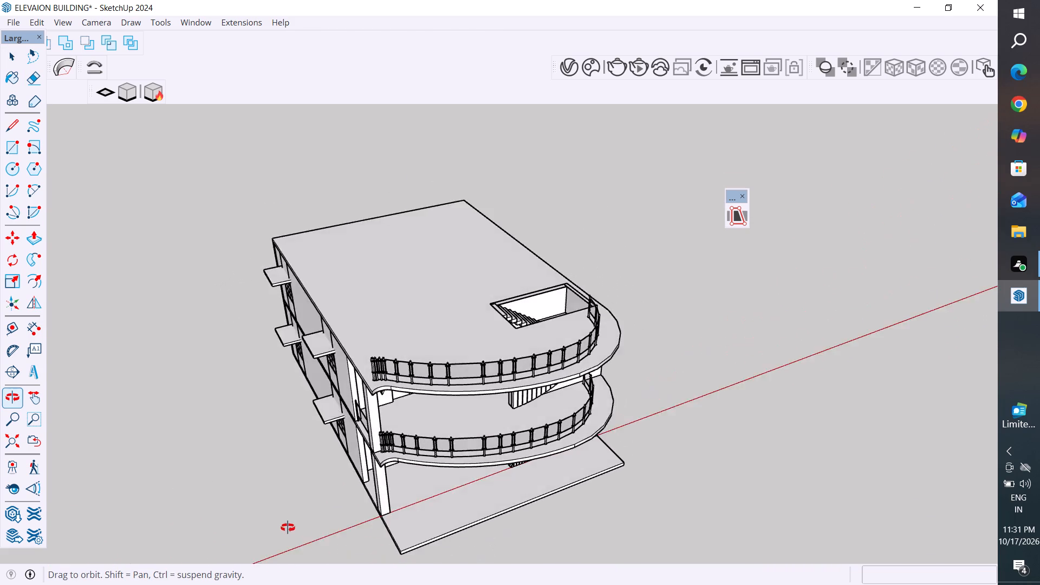
pyautogui.moveTo(288, 528); pyautogui.dragTo(255, 518, button='middle')
pyautogui.scroll(2, 609, 323)
pyautogui.moveTo(682, 334); pyautogui.dragTo(503, 452, button='middle')
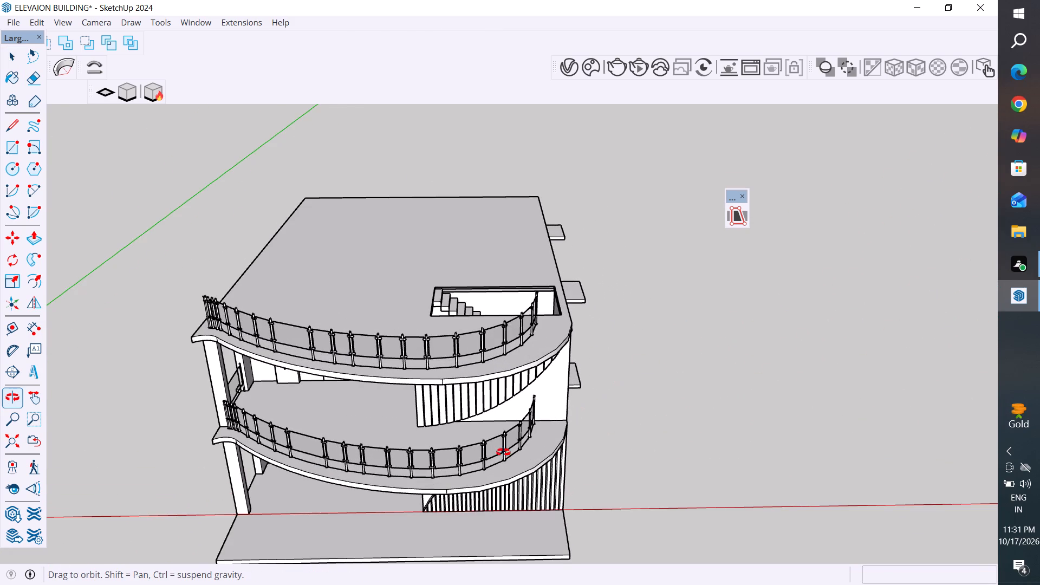
pyautogui.moveTo(503, 452); pyautogui.dragTo(365, 451, button='middle')
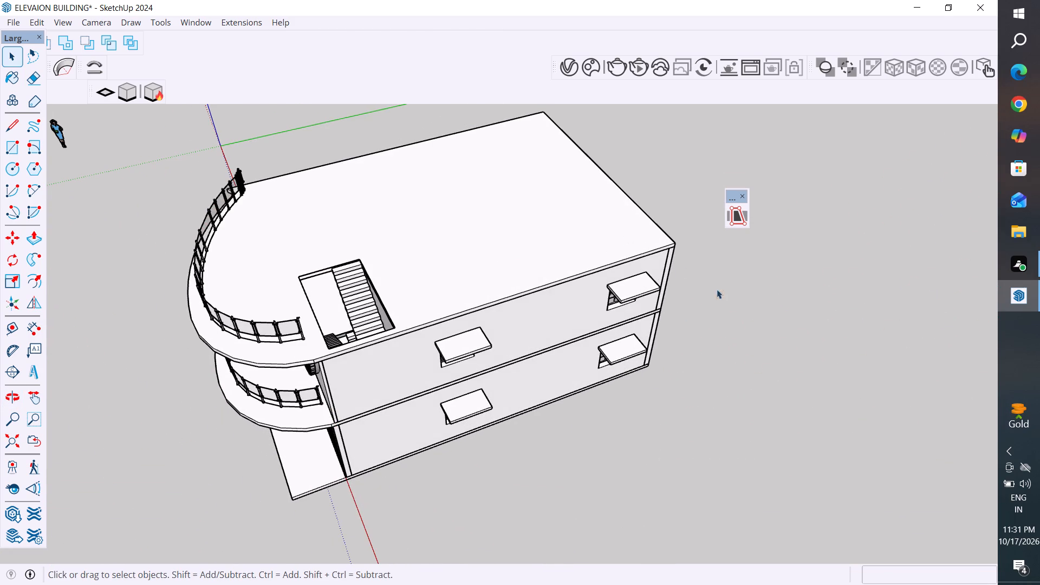
pyautogui.moveTo(627, 374); pyautogui.dragTo(573, 460, button='middle')
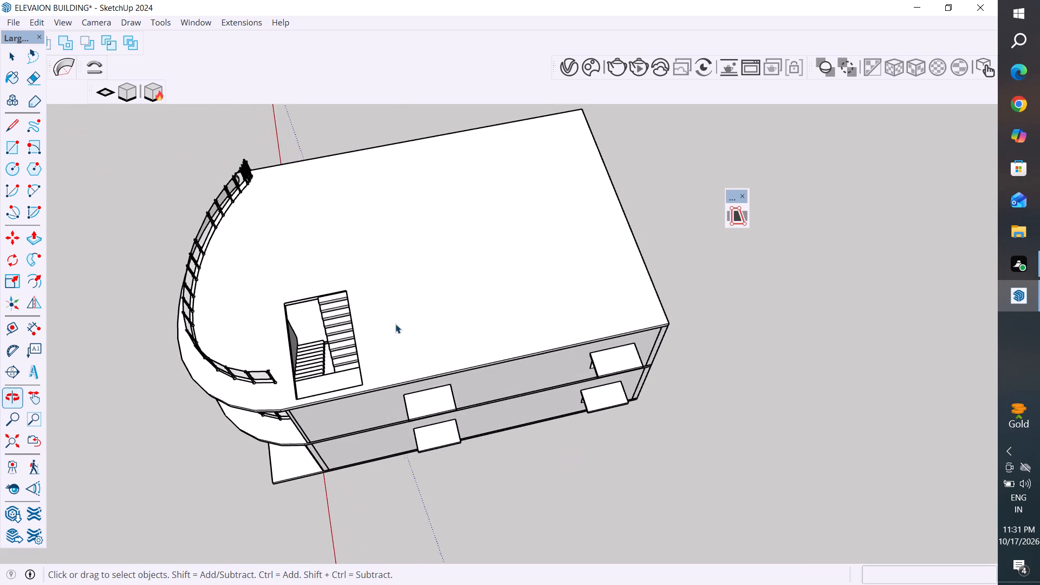
pyautogui.scroll(4, 357, 347)
pyautogui.click(480, 282)
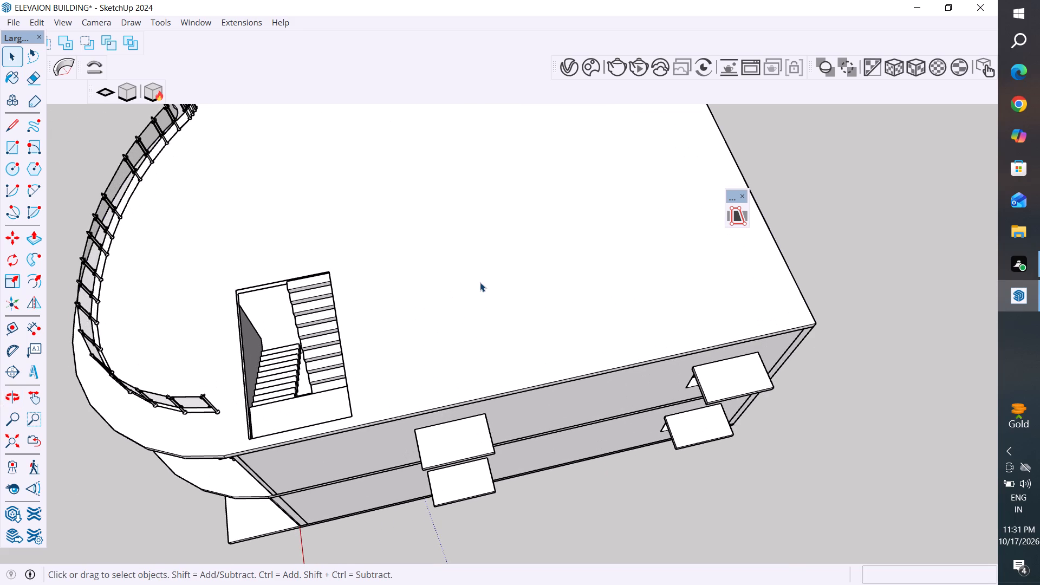
pyautogui.scroll(-3, 926, 312)
pyautogui.scroll(-3, 842, 423)
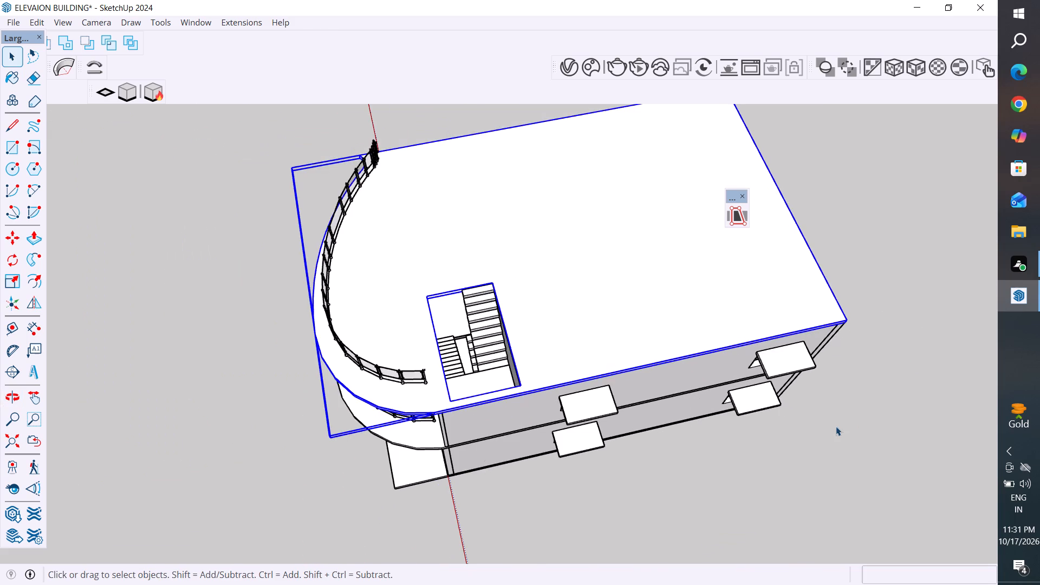
pyautogui.moveTo(809, 443); pyautogui.dragTo(740, 430, button='middle')
pyautogui.scroll(2, 613, 382)
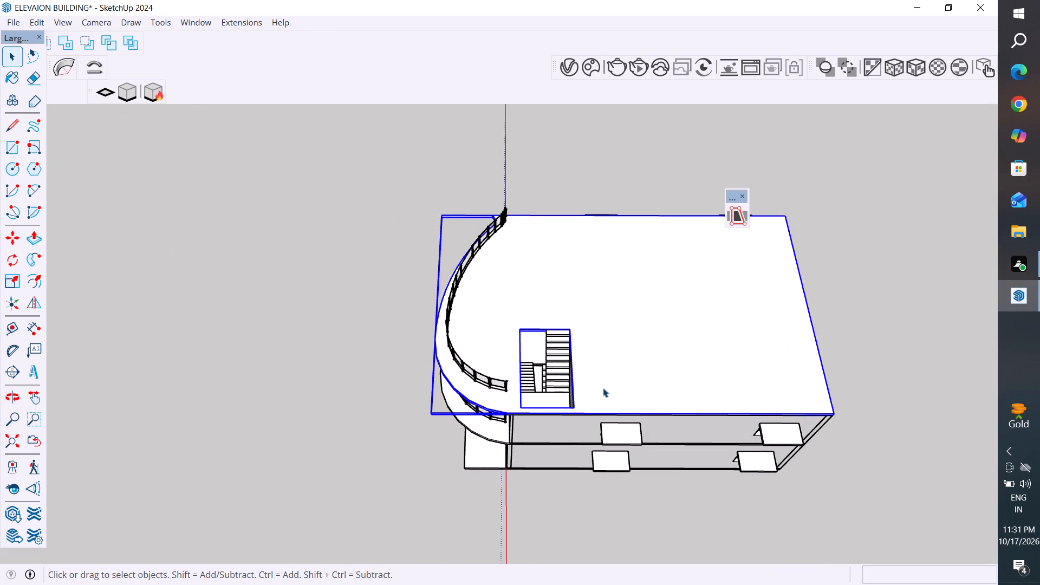
pyautogui.scroll(3, 603, 388)
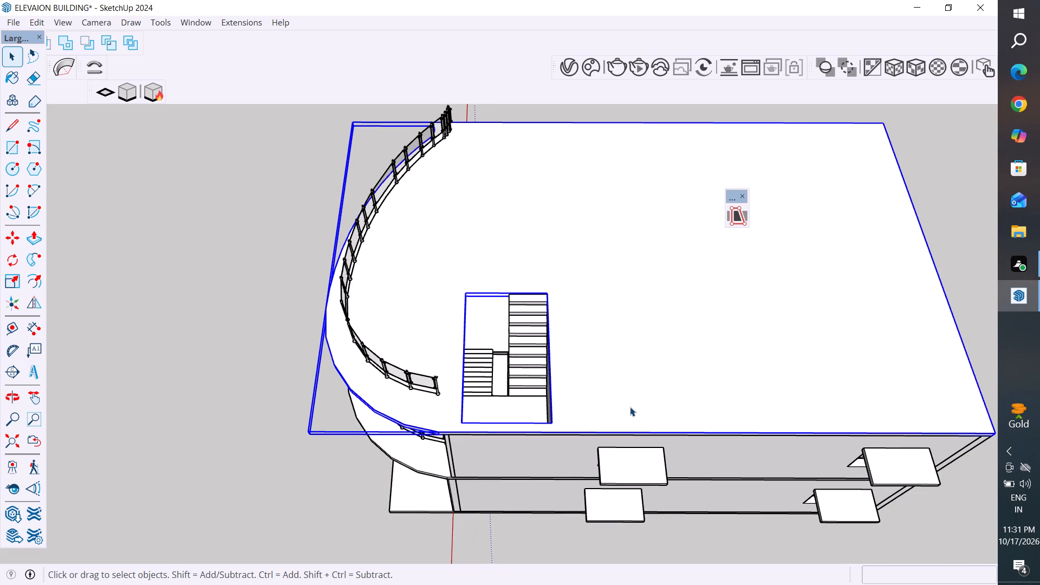
pyautogui.scroll(2, 517, 410)
pyautogui.click(167, 314)
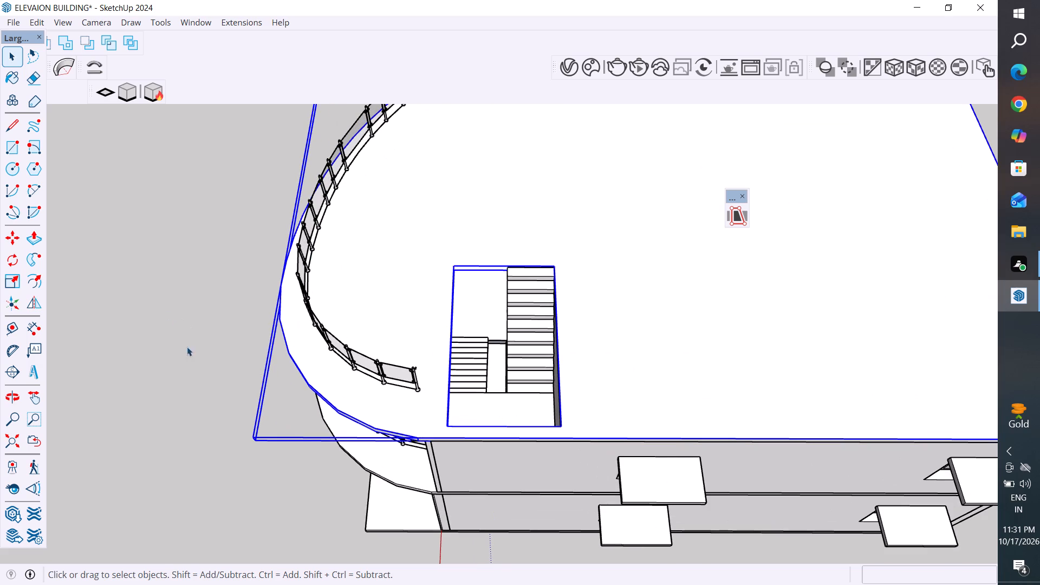
# Place a guide 9" outside the roof stair opening's long edge beside the wider flight, away from the curved railing.
pyautogui.scroll(3, 529, 448)
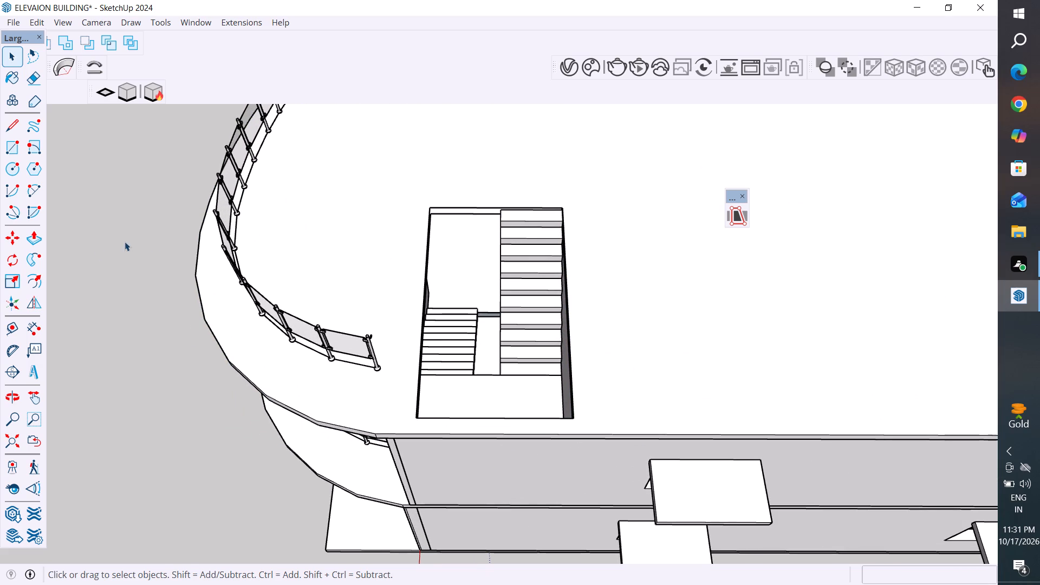
pyautogui.click(10, 331)
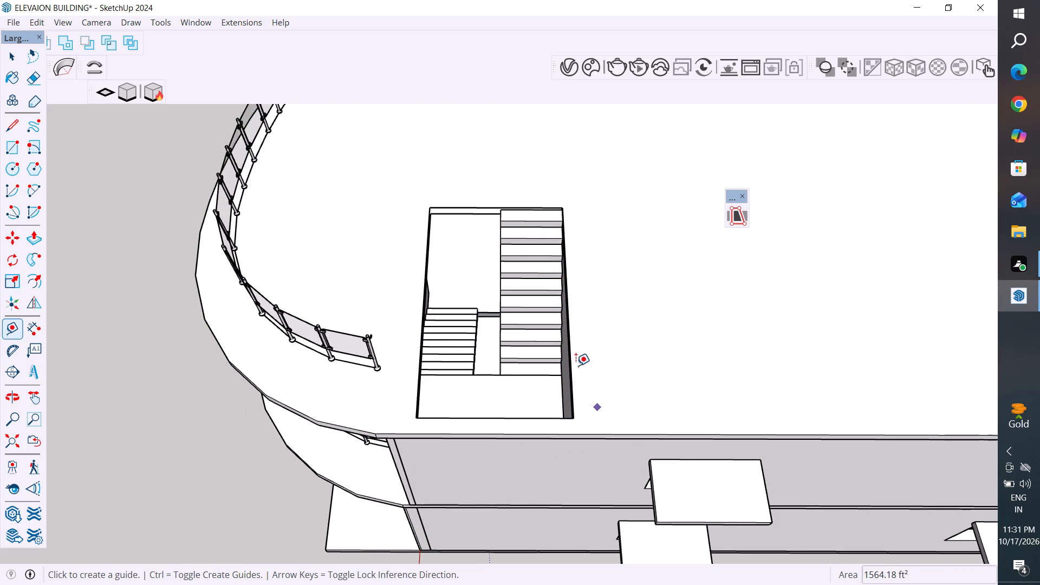
pyautogui.click(571, 351)
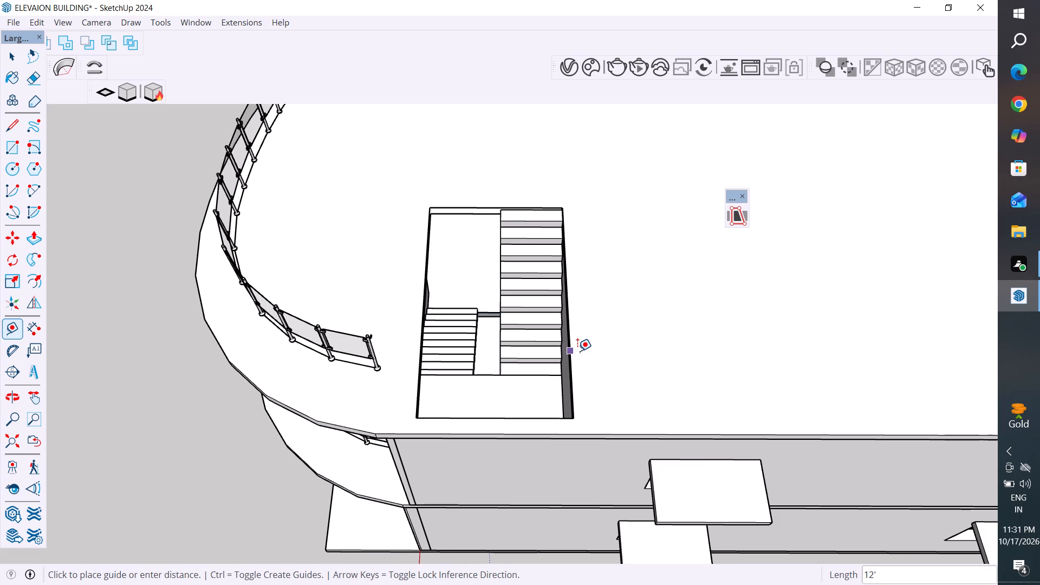
pyautogui.write('10')
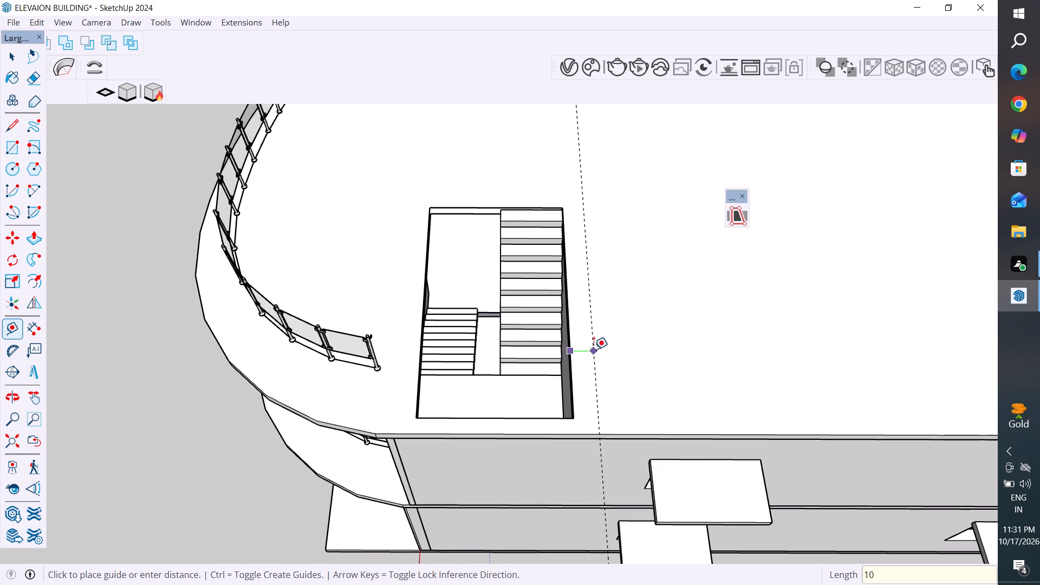
pyautogui.press('BackSpace')
pyautogui.press('BackSpace')
pyautogui.press('BackSpace')
pyautogui.write('9"')
pyautogui.press('Return')
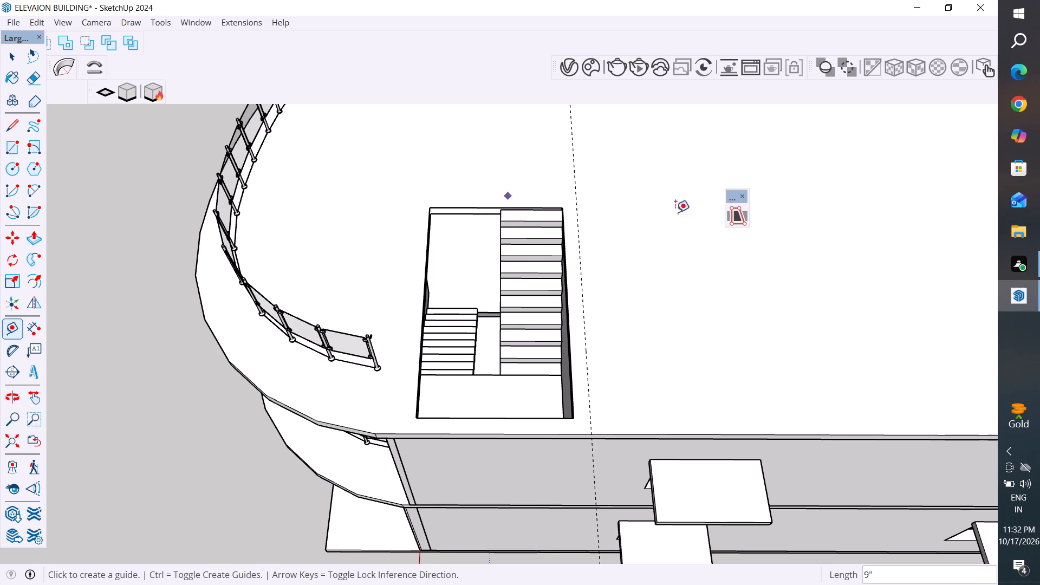
# Place a guide 9" outside the stair opening's other long edge, on the side facing the curved railing.
pyautogui.moveTo(699, 290); pyautogui.dragTo(723, 278, button='middle')
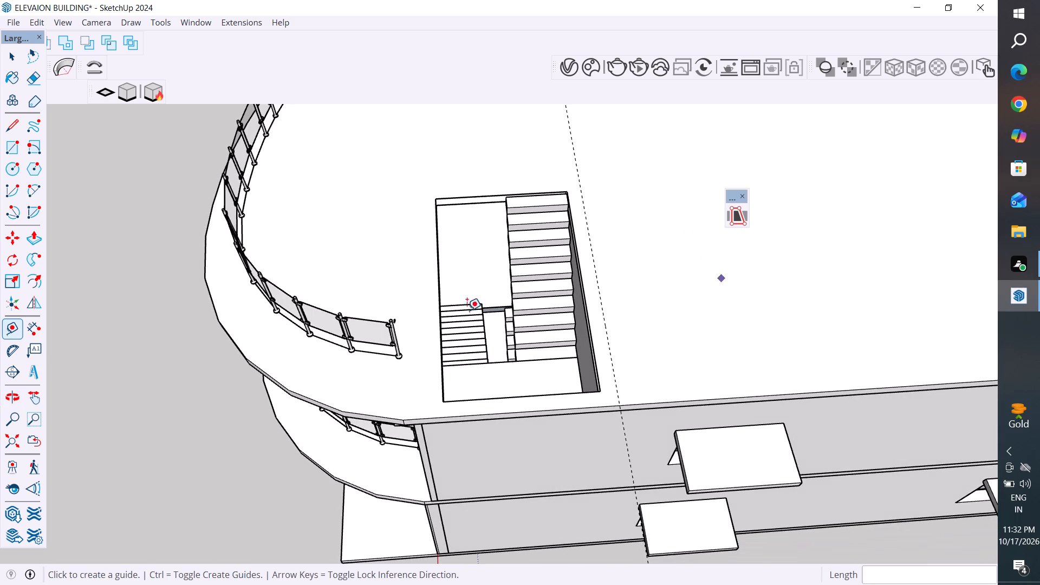
pyautogui.scroll(7, 415, 295)
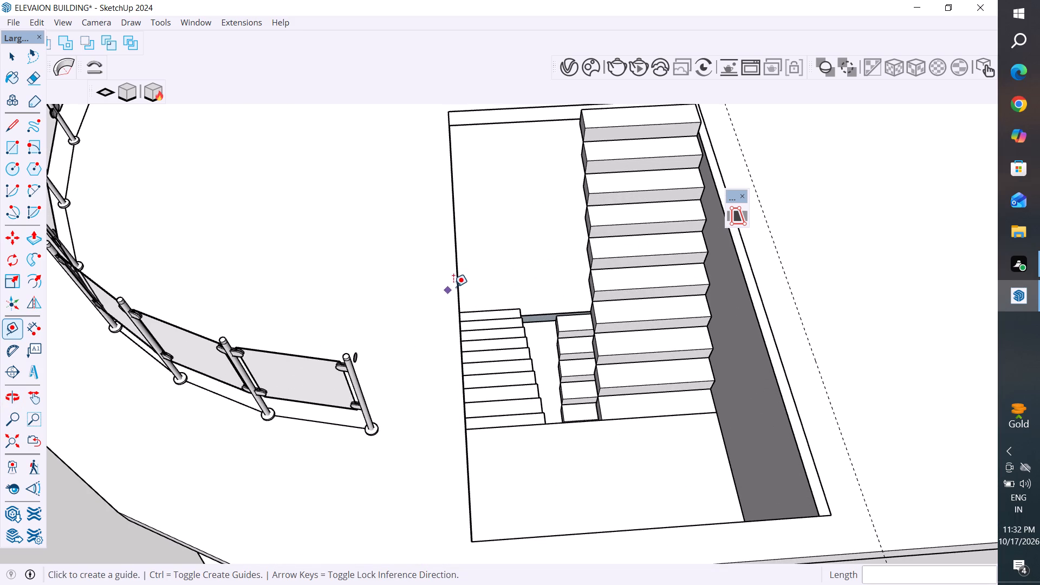
pyautogui.click(459, 282)
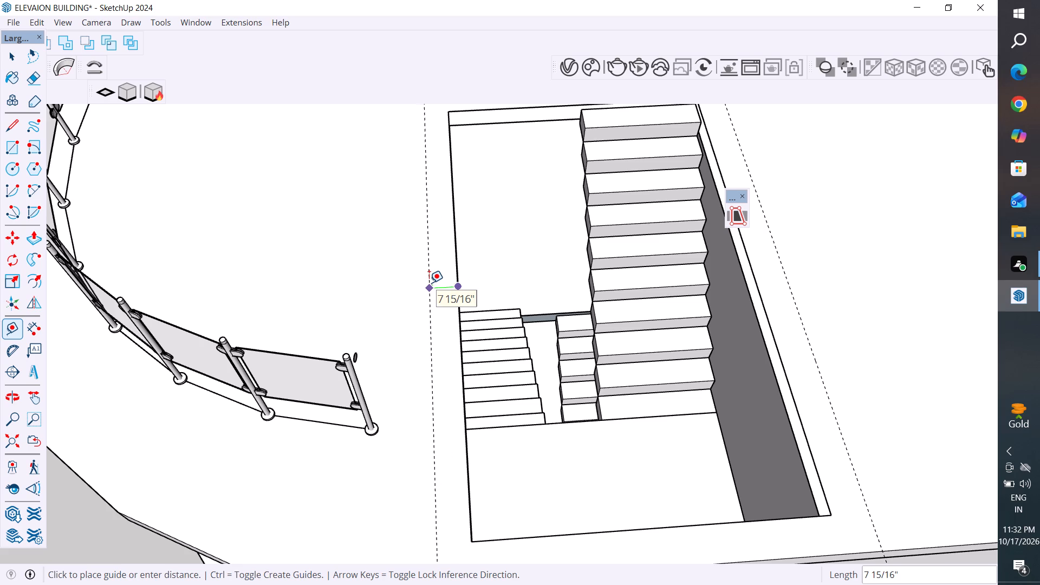
pyautogui.write('9"')
pyautogui.press('Return')
# Place a guide 9" outside the stair opening's short edge at the head of the wider flight.
pyautogui.scroll(-11, 429, 283)
pyautogui.moveTo(669, 381); pyautogui.dragTo(567, 428, button='middle')
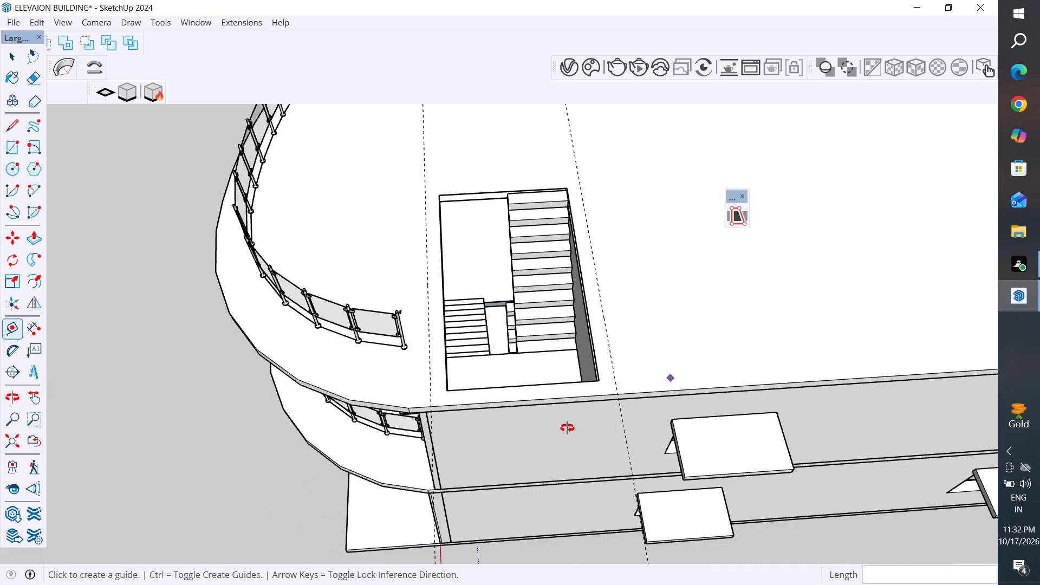
pyautogui.moveTo(567, 428); pyautogui.dragTo(415, 424, button='middle')
pyautogui.scroll(1, 600, 255)
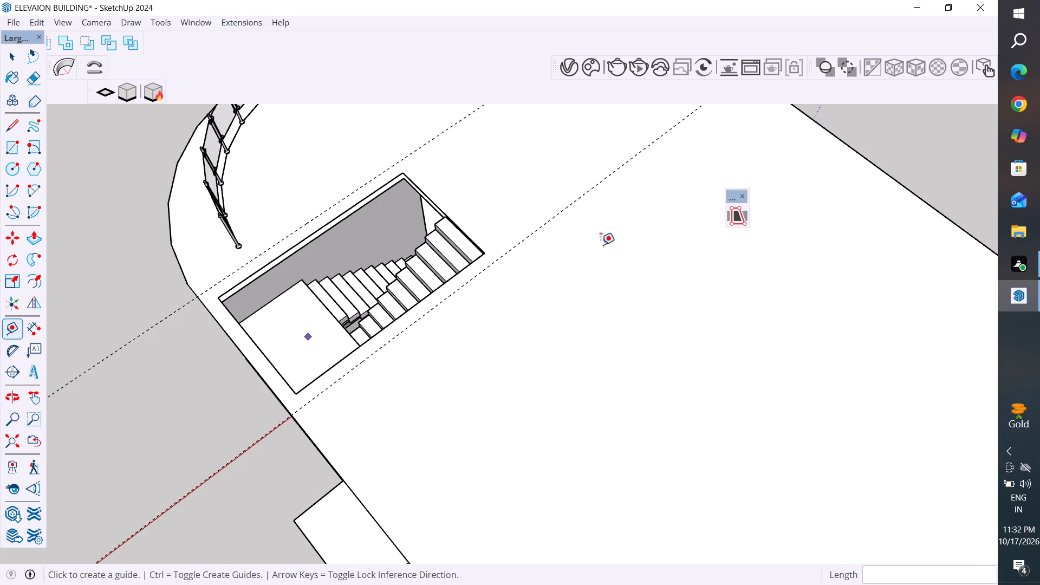
pyautogui.scroll(-8, 617, 413)
pyautogui.moveTo(687, 357); pyautogui.dragTo(594, 388, button='middle')
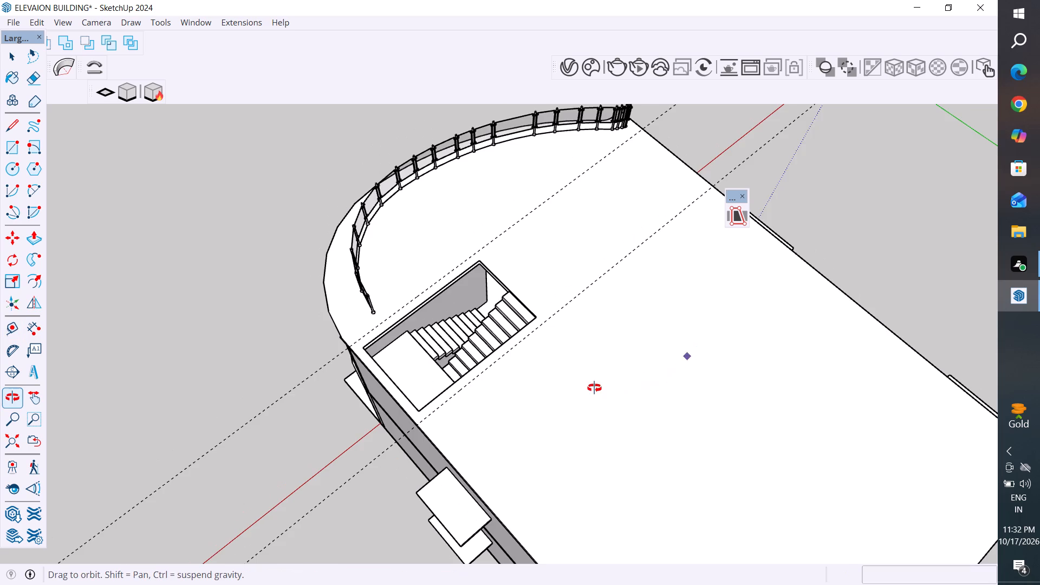
pyautogui.moveTo(594, 388); pyautogui.dragTo(545, 227, button='middle')
pyautogui.scroll(5, 510, 205)
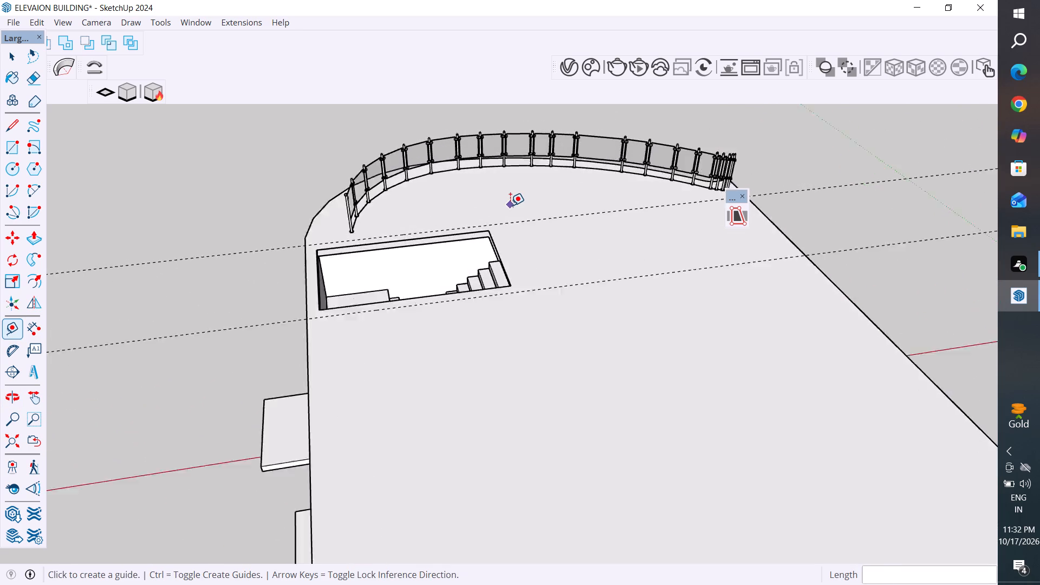
pyautogui.scroll(7, 510, 205)
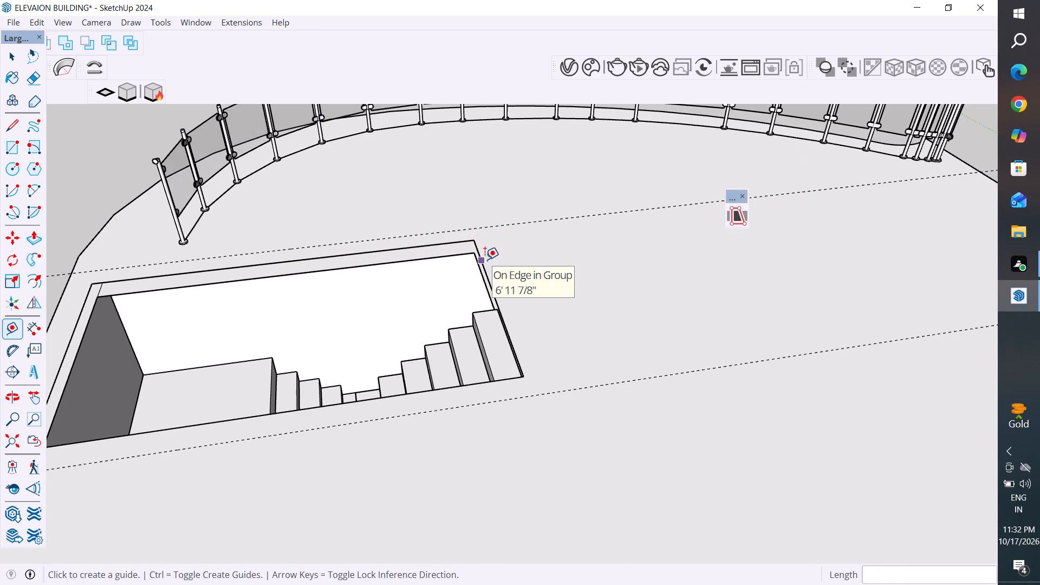
pyautogui.click(485, 259)
pyautogui.write('9"')
pyautogui.press('Return')
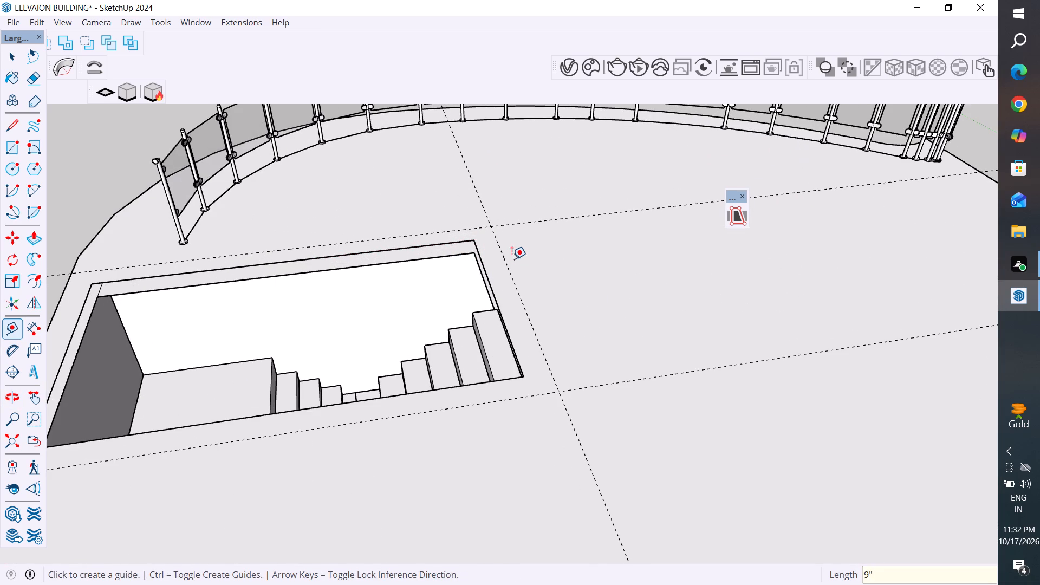
# Place a guide 9" outside the stair opening's short edge at the landing end, toward the slab's outer edge.
pyautogui.scroll(-5, 727, 396)
pyautogui.scroll(4, 193, 346)
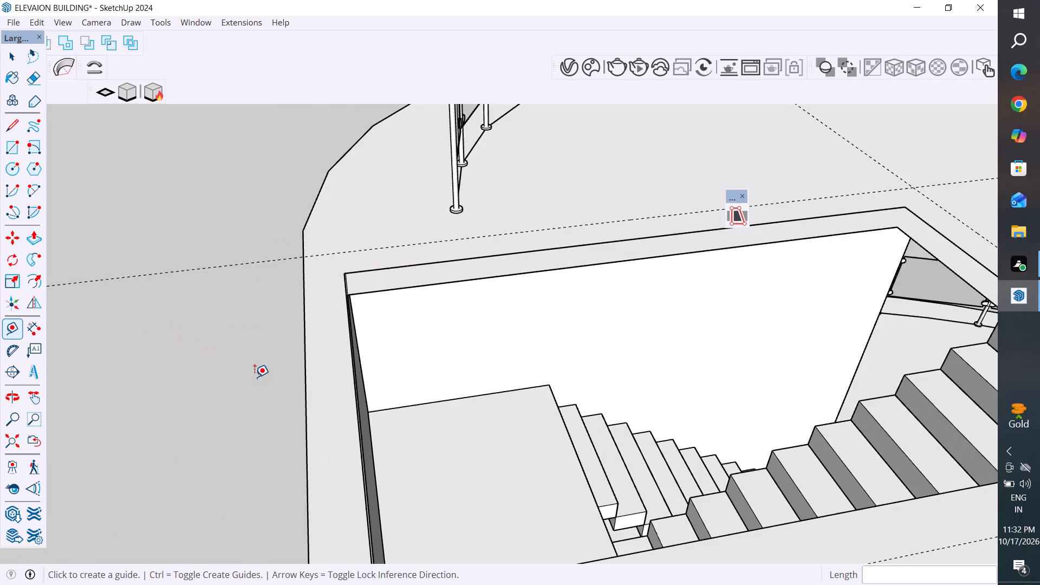
pyautogui.scroll(3, 278, 373)
pyautogui.click(476, 339)
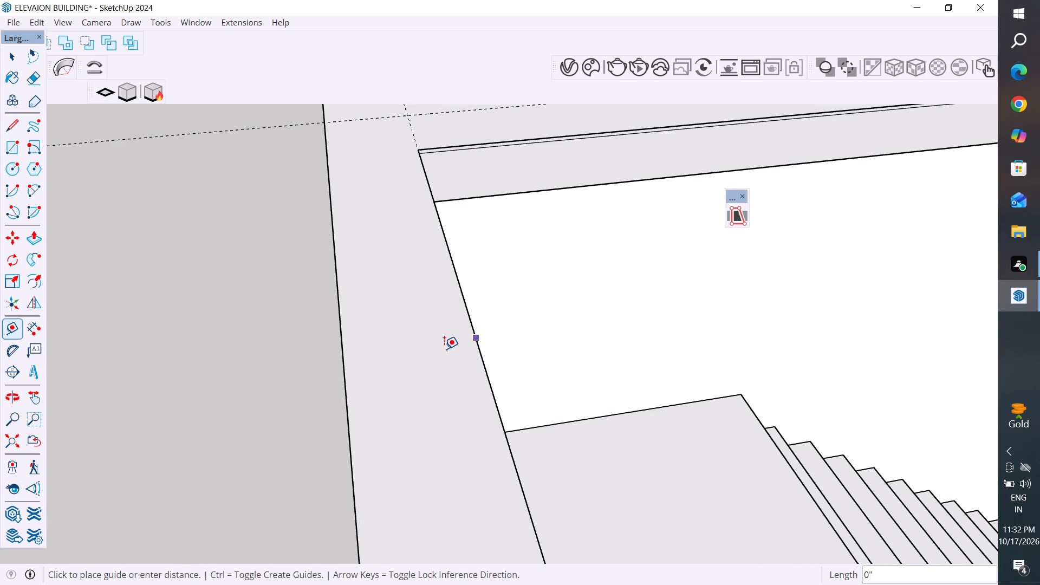
pyautogui.write('9"')
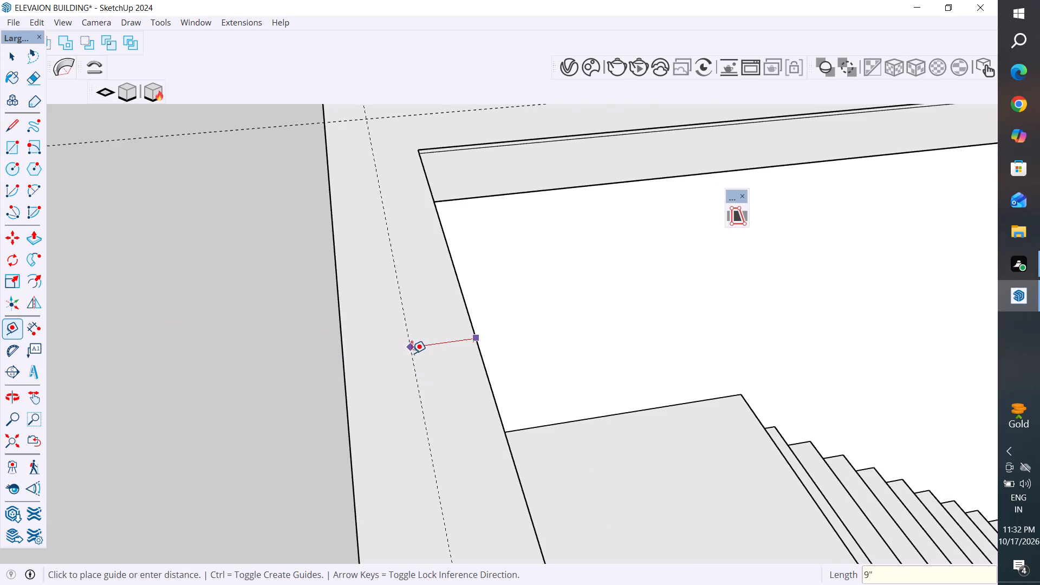
pyautogui.press('Return')
# Draw a 9" by 7' 8 7/8" rectangle from the railing-side guide intersection to the opening's corner at the flight's head.
pyautogui.scroll(-5, 412, 353)
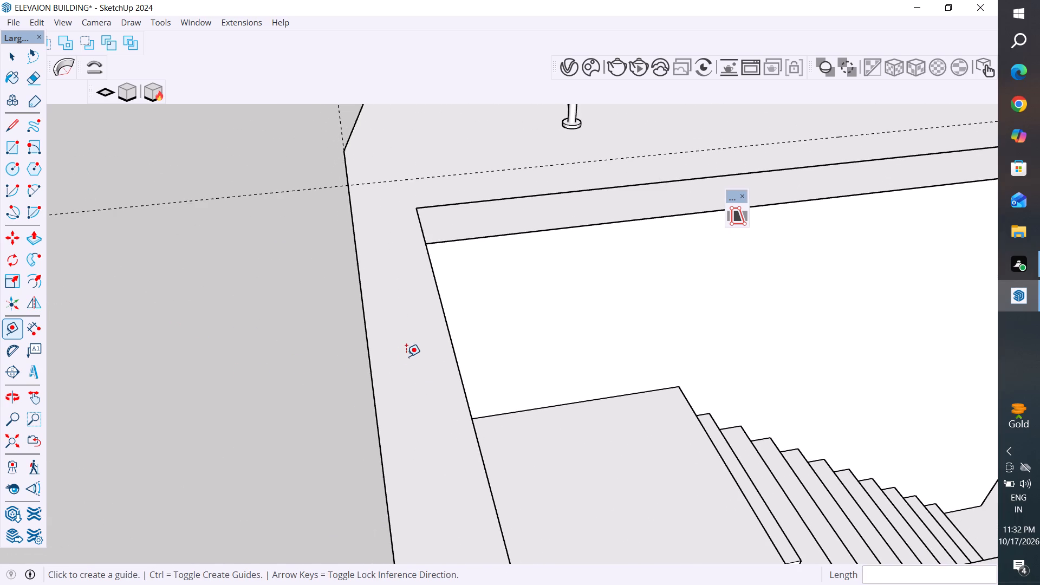
pyautogui.scroll(-12, 391, 370)
pyautogui.scroll(-5, 408, 261)
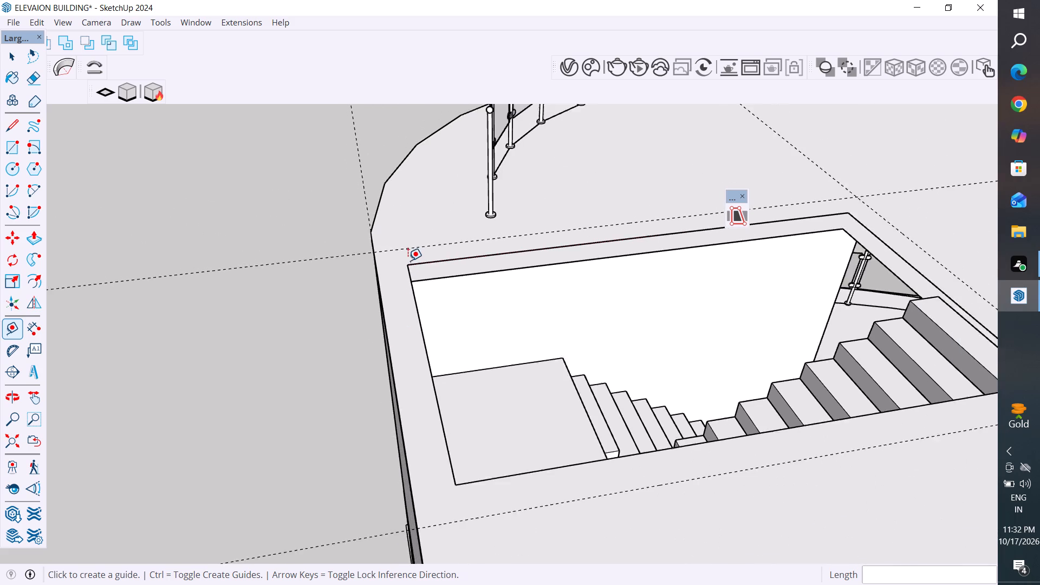
pyautogui.scroll(-1, 408, 261)
pyautogui.click(7, 57)
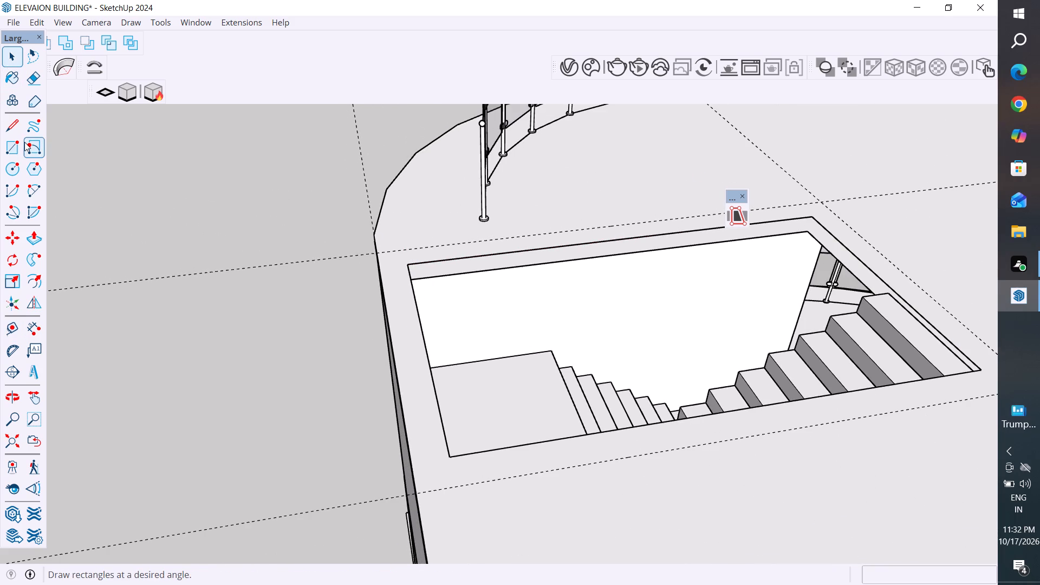
pyautogui.click(8, 127)
pyautogui.scroll(-5, 292, 387)
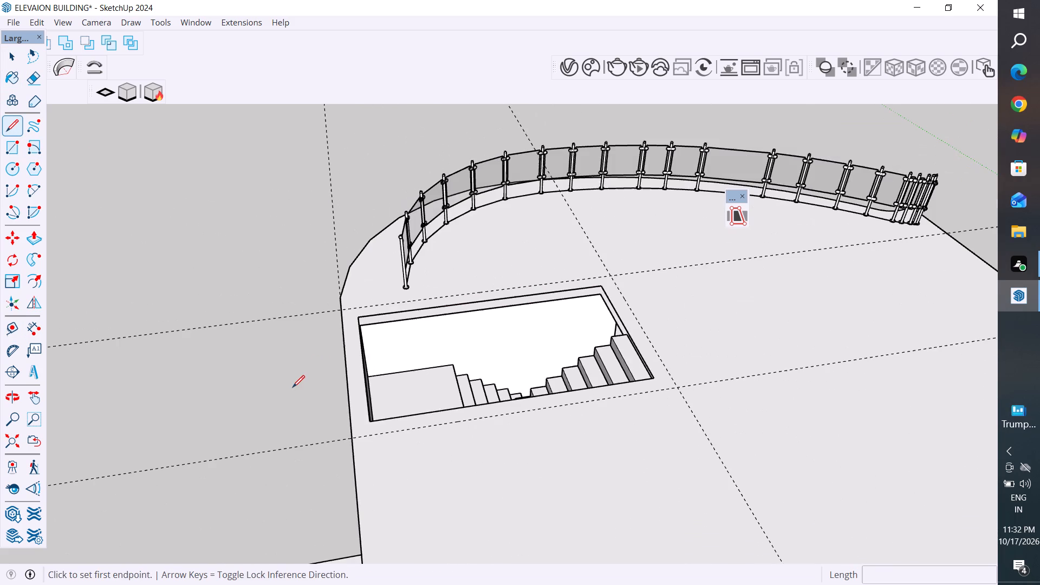
pyautogui.click(7, 153)
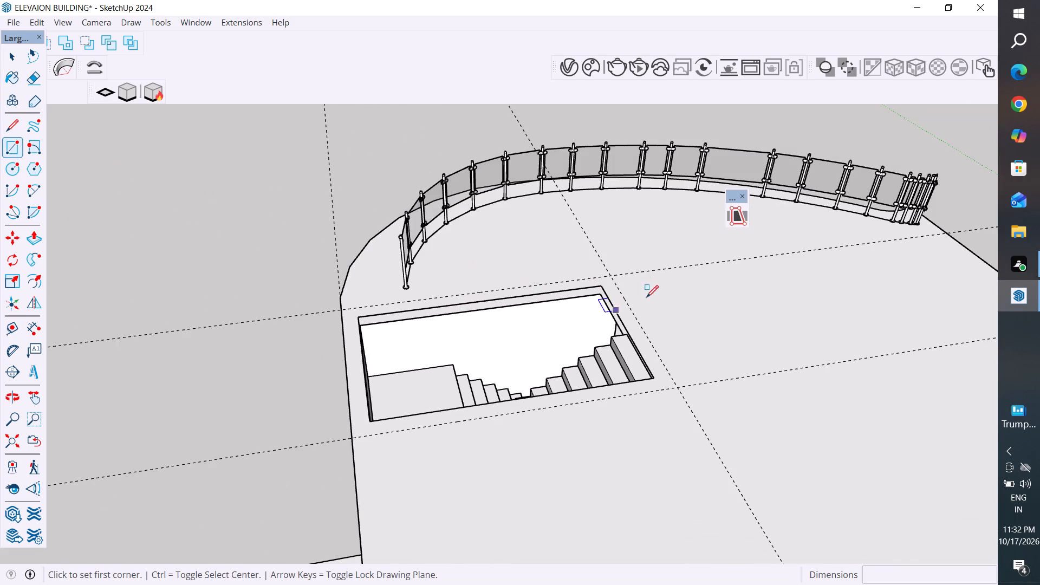
pyautogui.scroll(3, 647, 289)
pyautogui.scroll(4, 603, 296)
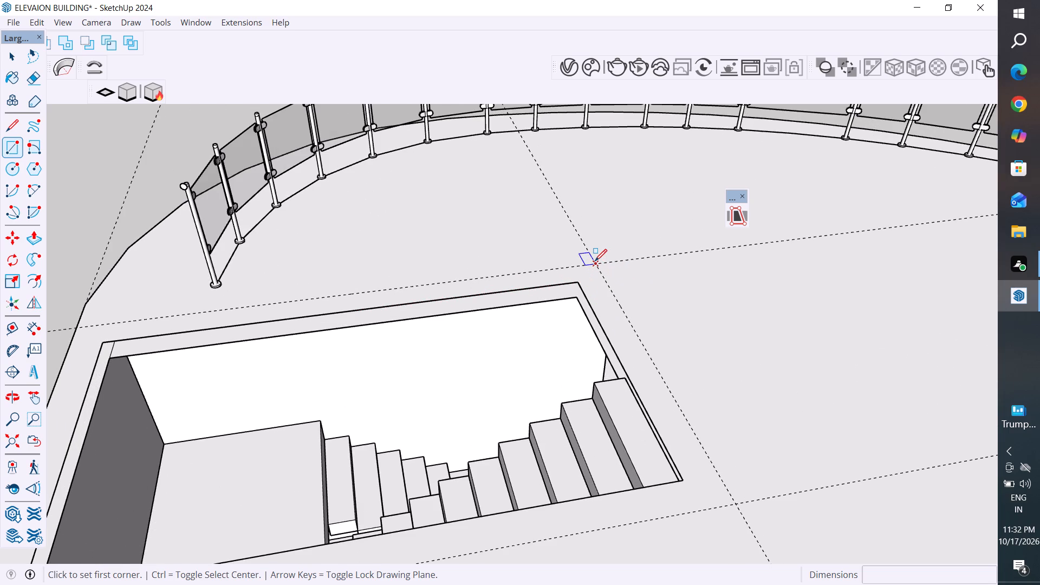
pyautogui.click(595, 261)
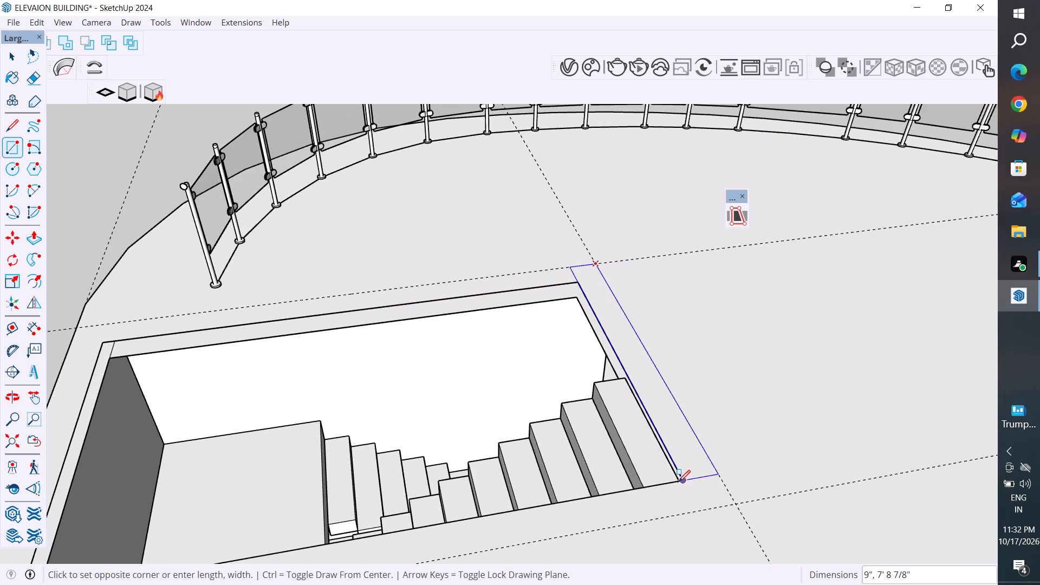
pyautogui.click(679, 484)
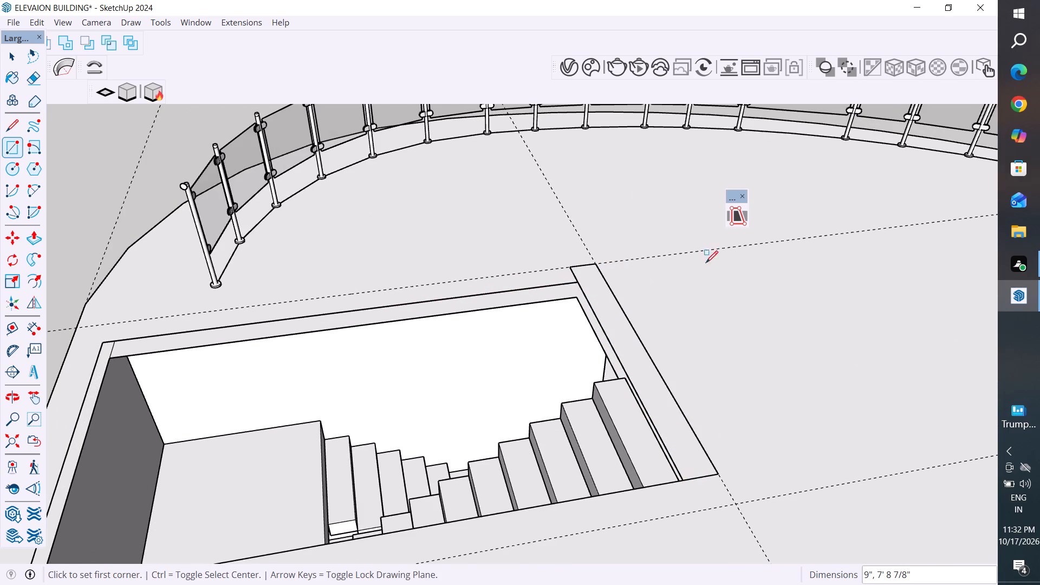
# Push/Pull the narrow rectangle beside the stair opening up 10' to form a wall.
pyautogui.click(9, 60)
pyautogui.scroll(-6, 431, 491)
pyautogui.scroll(-2, 466, 460)
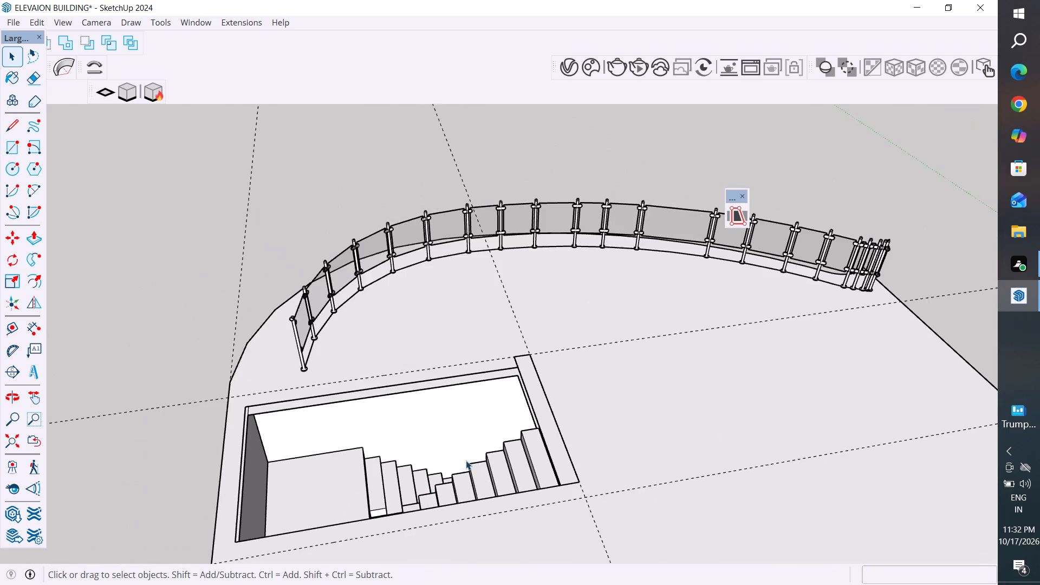
pyautogui.scroll(-3, 466, 460)
pyautogui.moveTo(568, 345); pyautogui.dragTo(499, 231, button='middle')
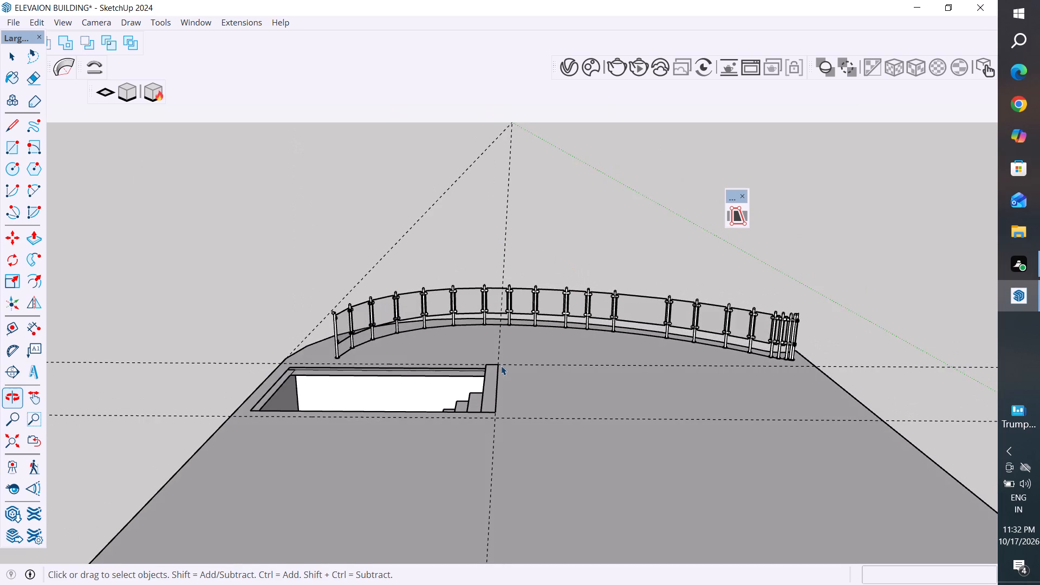
pyautogui.scroll(2, 501, 366)
pyautogui.click(36, 240)
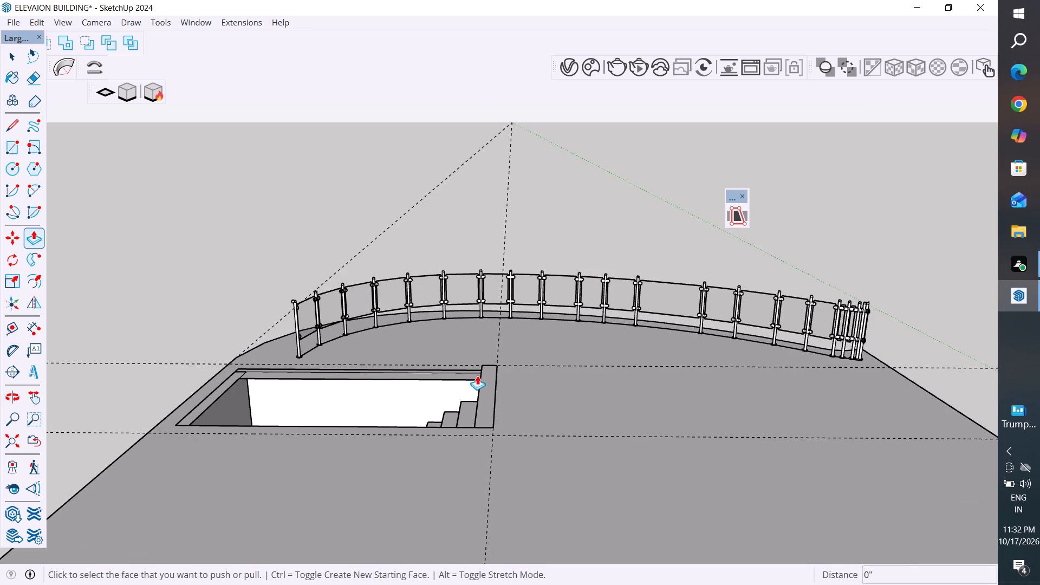
pyautogui.scroll(2, 489, 407)
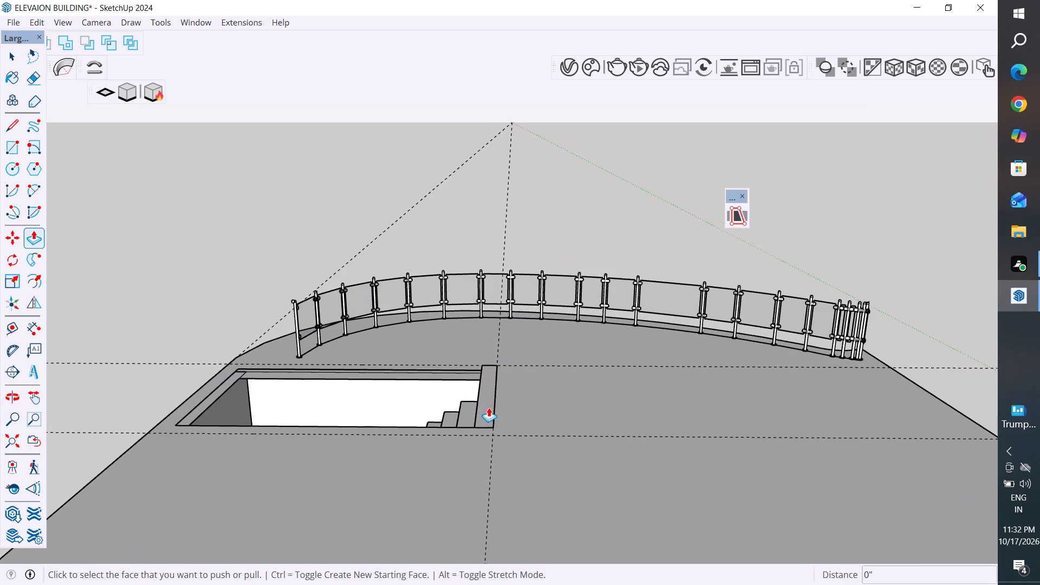
pyautogui.scroll(1, 489, 407)
pyautogui.click(489, 404)
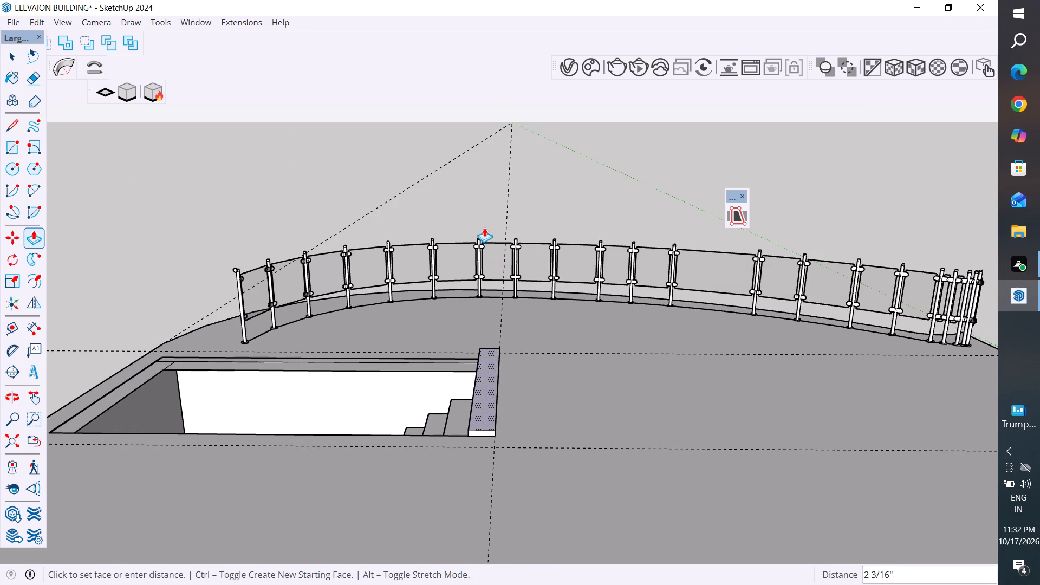
pyautogui.scroll(-1, 484, 223)
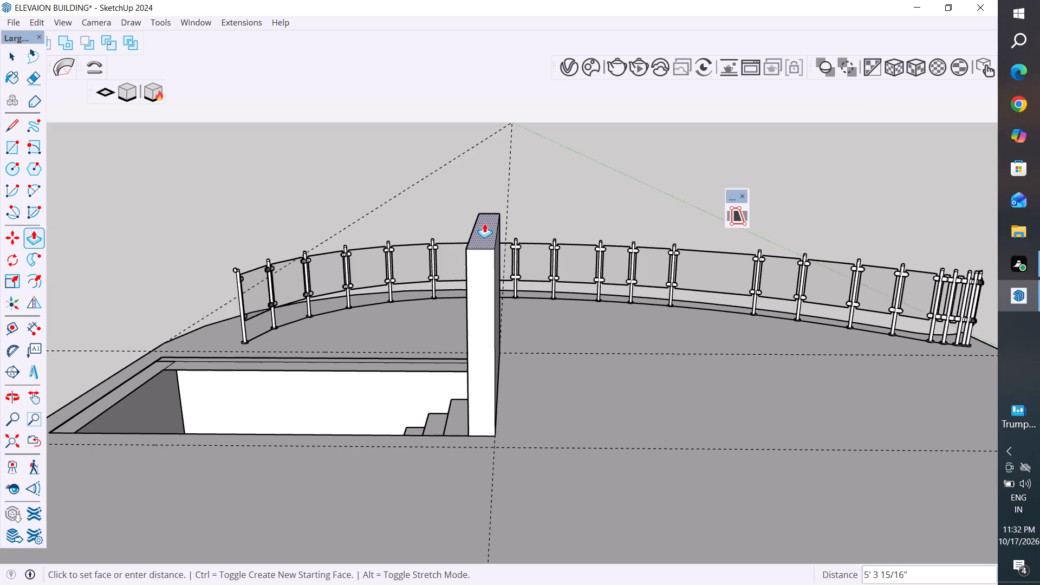
pyautogui.scroll(-9, 484, 223)
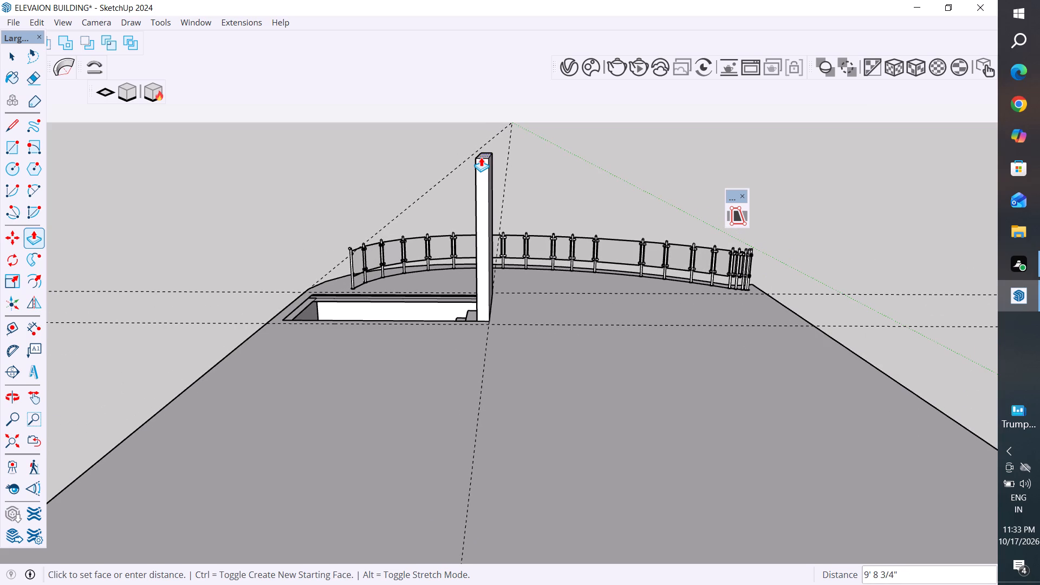
pyautogui.write("10'")
pyautogui.press('Return')
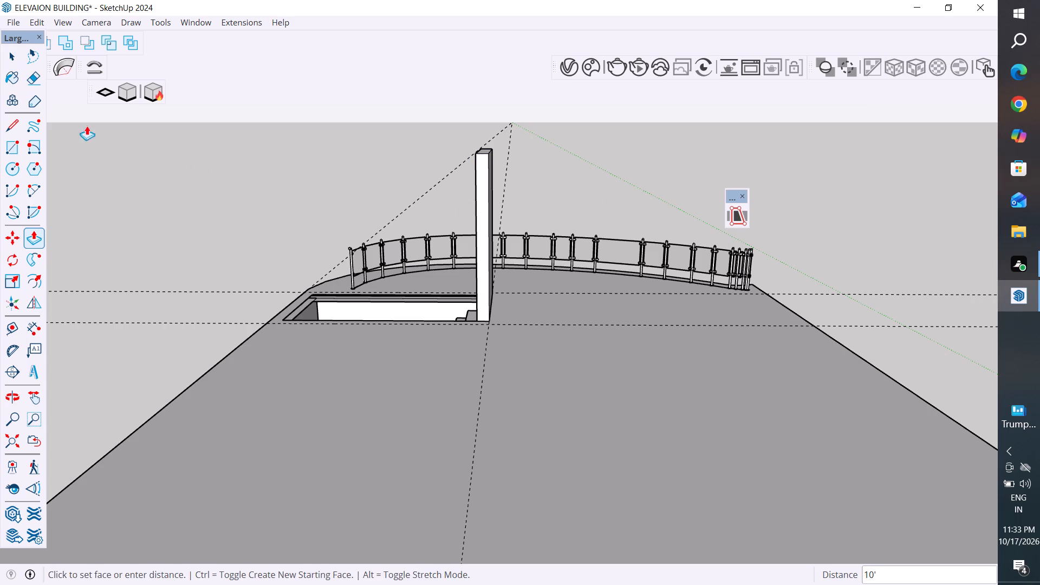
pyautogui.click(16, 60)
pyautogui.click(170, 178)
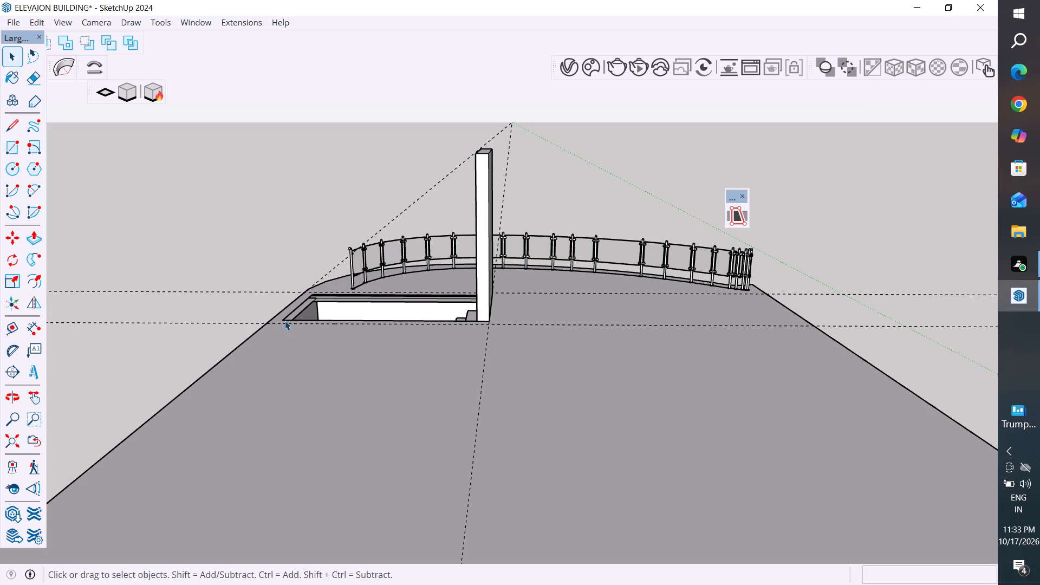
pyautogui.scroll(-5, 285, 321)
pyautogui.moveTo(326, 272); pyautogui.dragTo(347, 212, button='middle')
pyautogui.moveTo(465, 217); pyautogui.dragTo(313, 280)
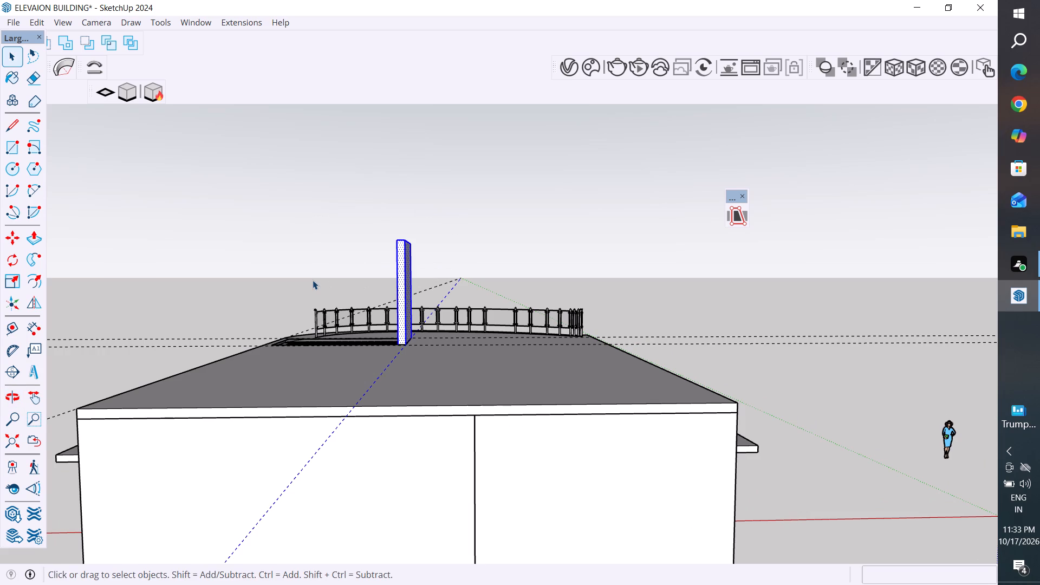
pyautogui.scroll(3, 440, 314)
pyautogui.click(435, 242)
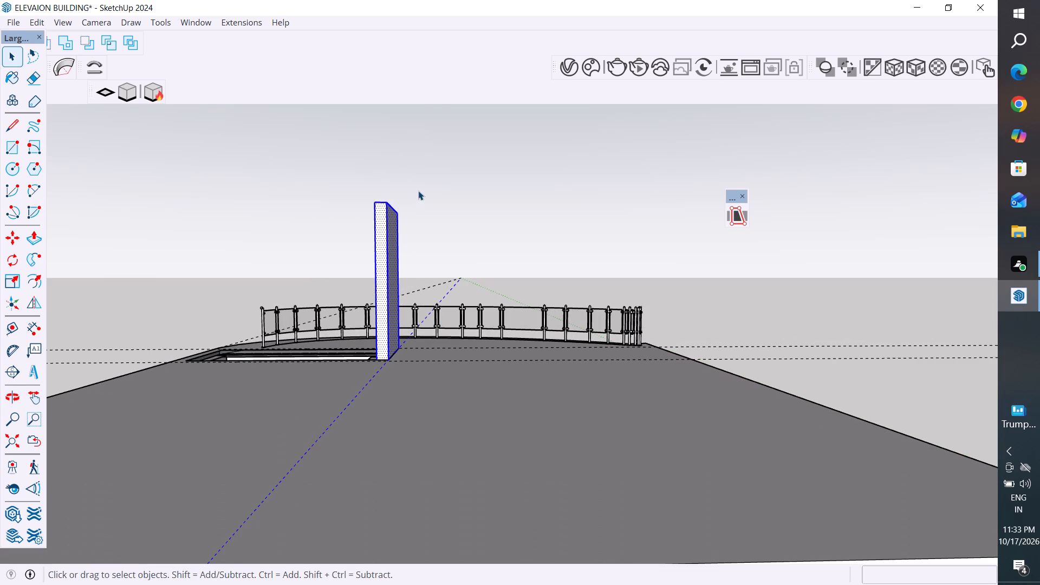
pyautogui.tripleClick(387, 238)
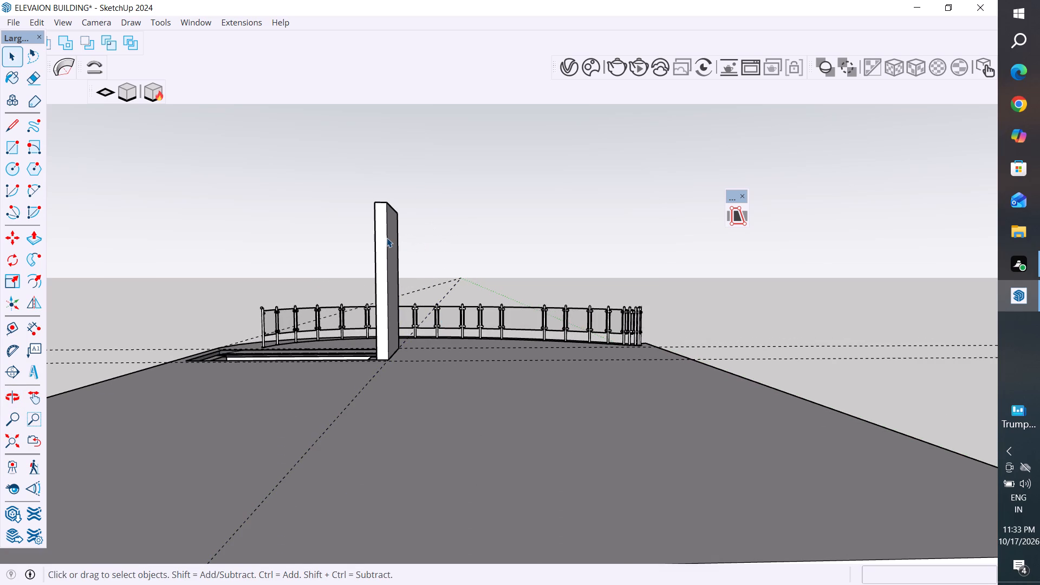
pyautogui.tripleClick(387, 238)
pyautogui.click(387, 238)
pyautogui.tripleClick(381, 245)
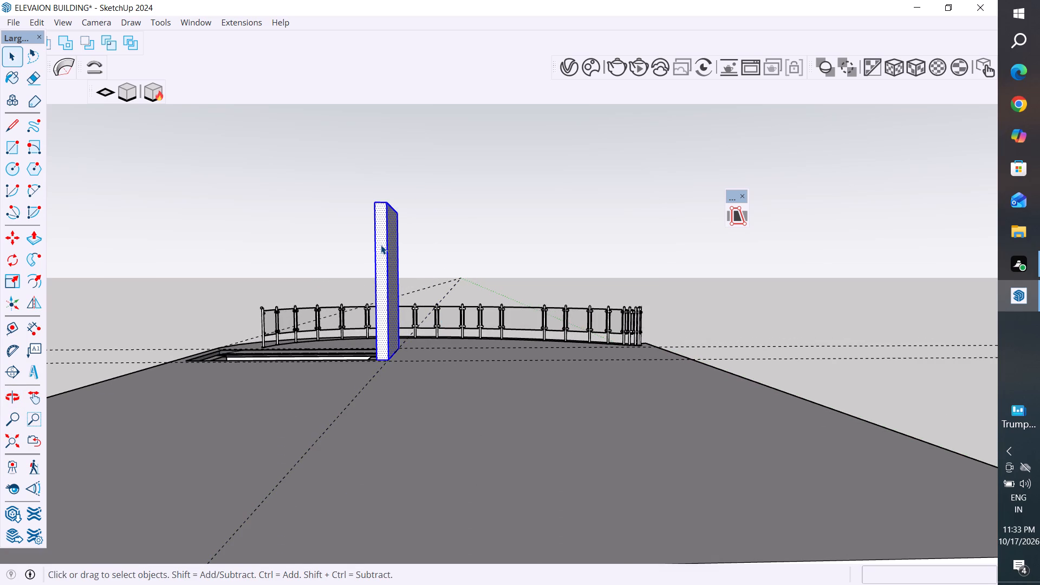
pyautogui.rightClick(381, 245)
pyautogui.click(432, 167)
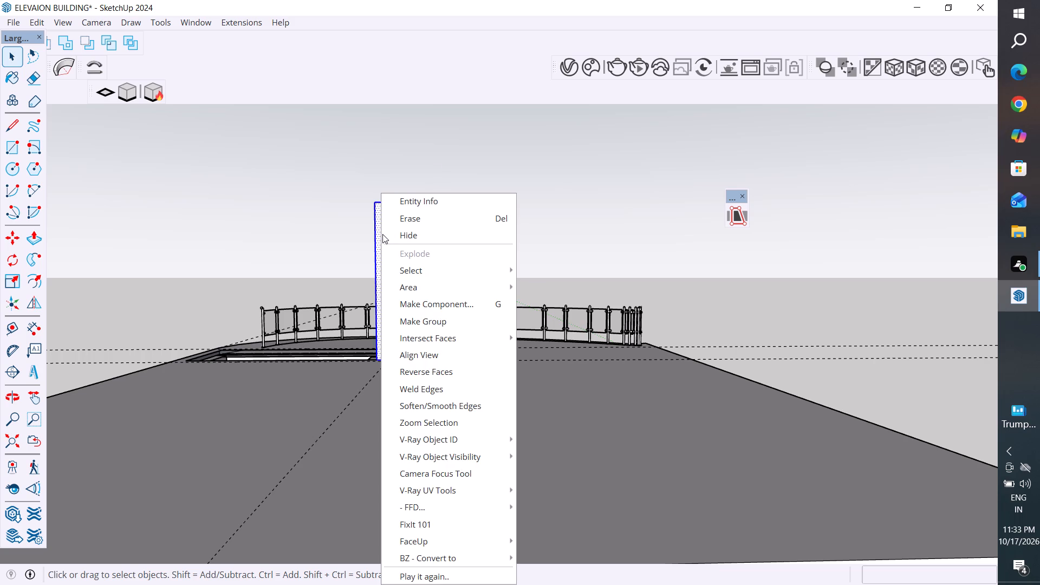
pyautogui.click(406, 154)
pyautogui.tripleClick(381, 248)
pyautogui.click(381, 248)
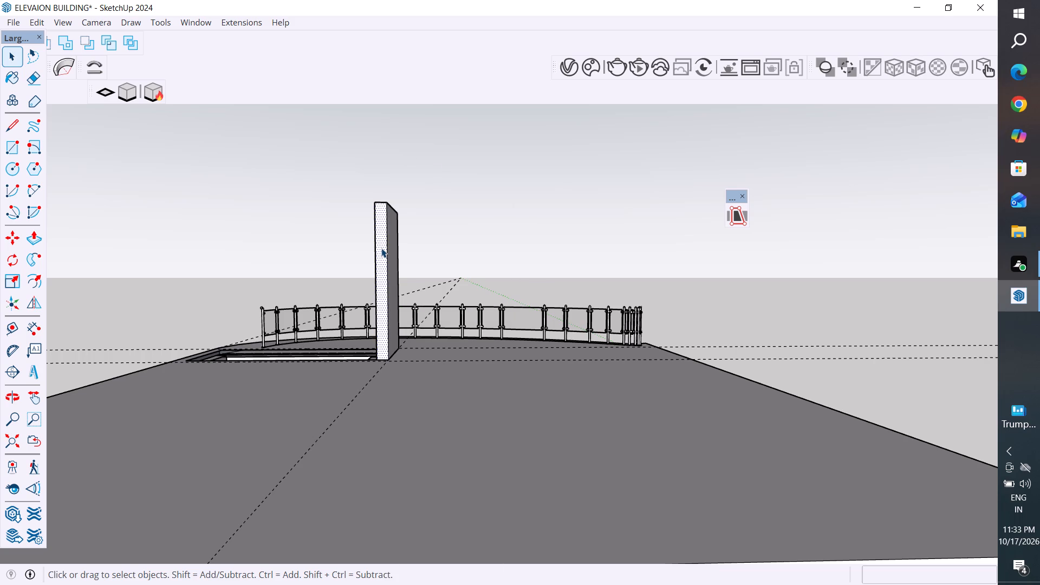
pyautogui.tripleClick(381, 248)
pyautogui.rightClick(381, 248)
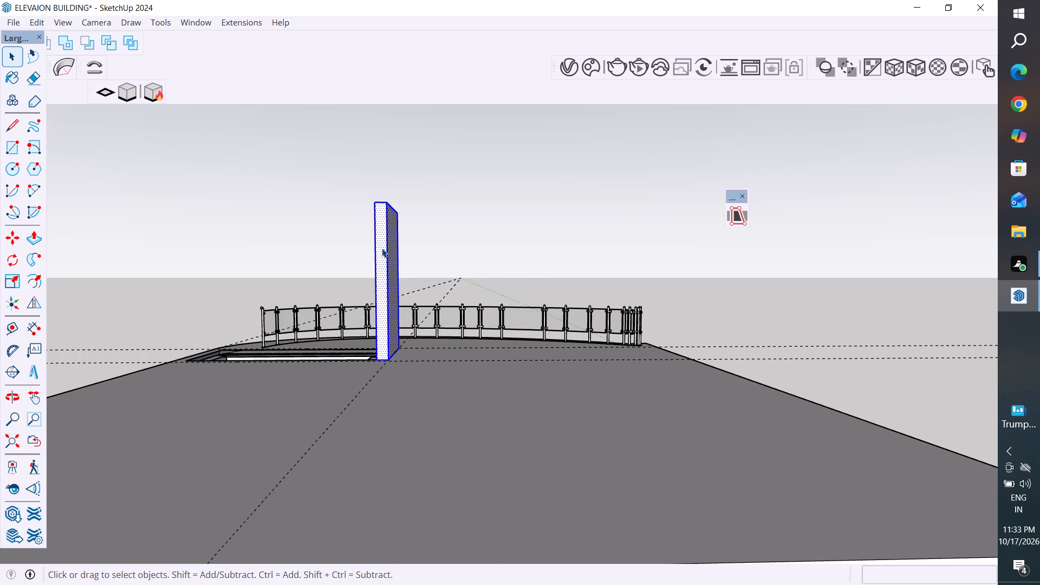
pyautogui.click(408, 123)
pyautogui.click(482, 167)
# Draw a 12' 9" by 9" rectangle along the stair opening's long side away from the railing, from the guide intersection to the opening's landing-end corner.
pyautogui.scroll(-4, 482, 167)
pyautogui.moveTo(487, 248); pyautogui.dragTo(534, 275, button='middle')
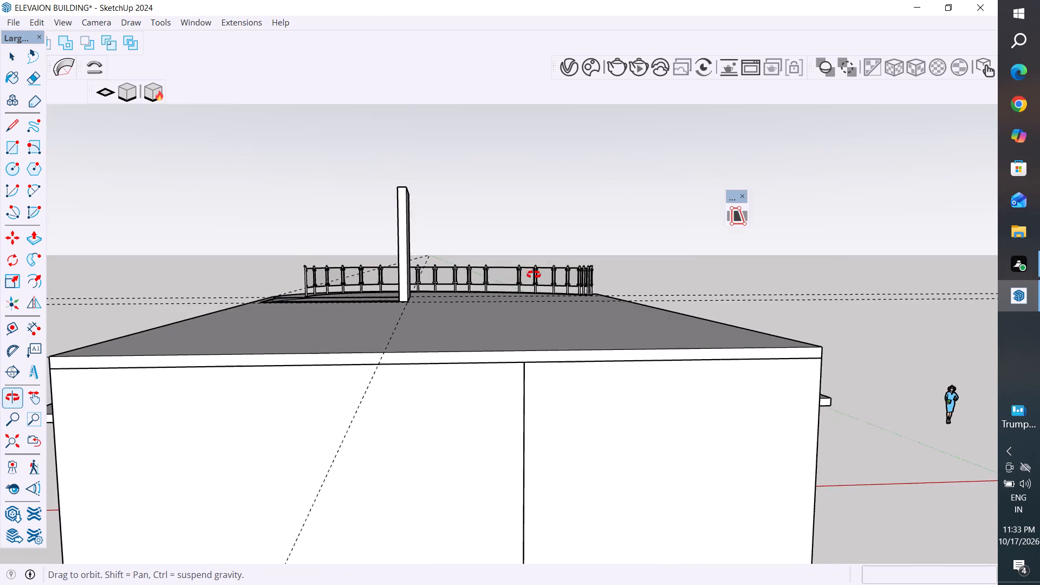
pyautogui.moveTo(534, 275); pyautogui.dragTo(716, 423, button='middle')
pyautogui.scroll(-12, 509, 291)
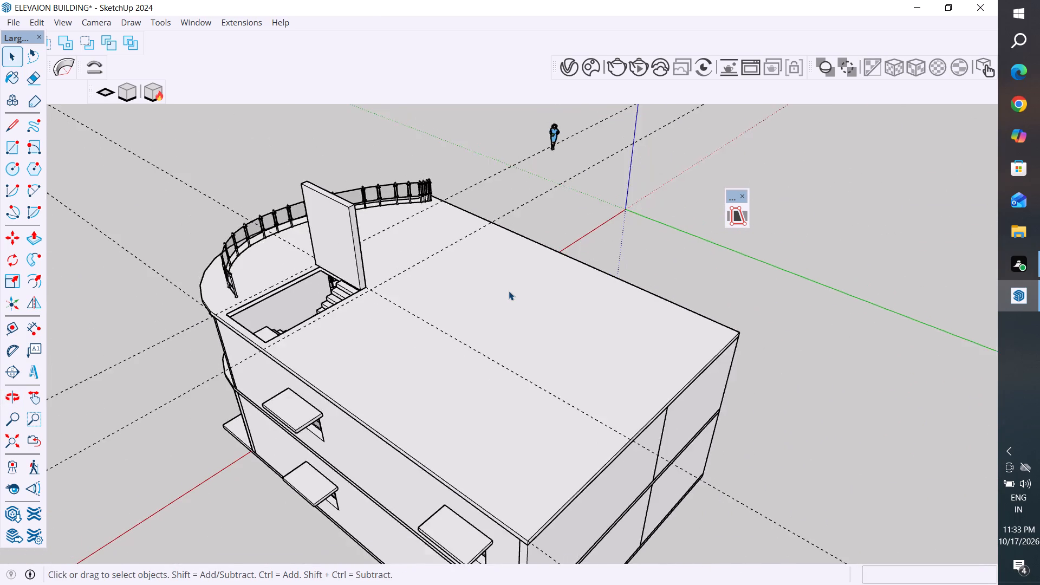
pyautogui.moveTo(362, 327); pyautogui.dragTo(630, 342, button='middle')
pyautogui.scroll(-5, 649, 265)
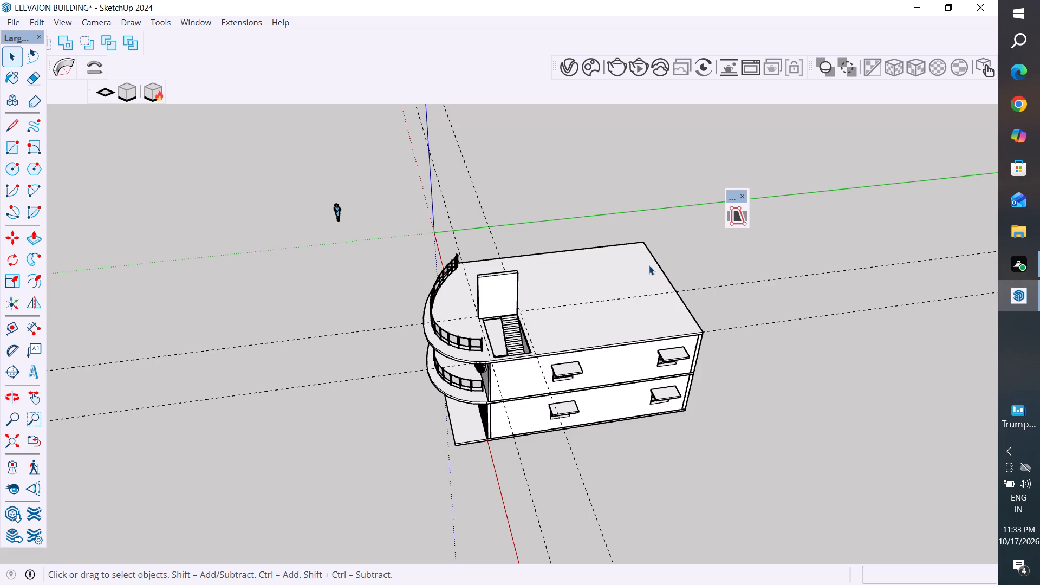
pyautogui.scroll(3, 541, 411)
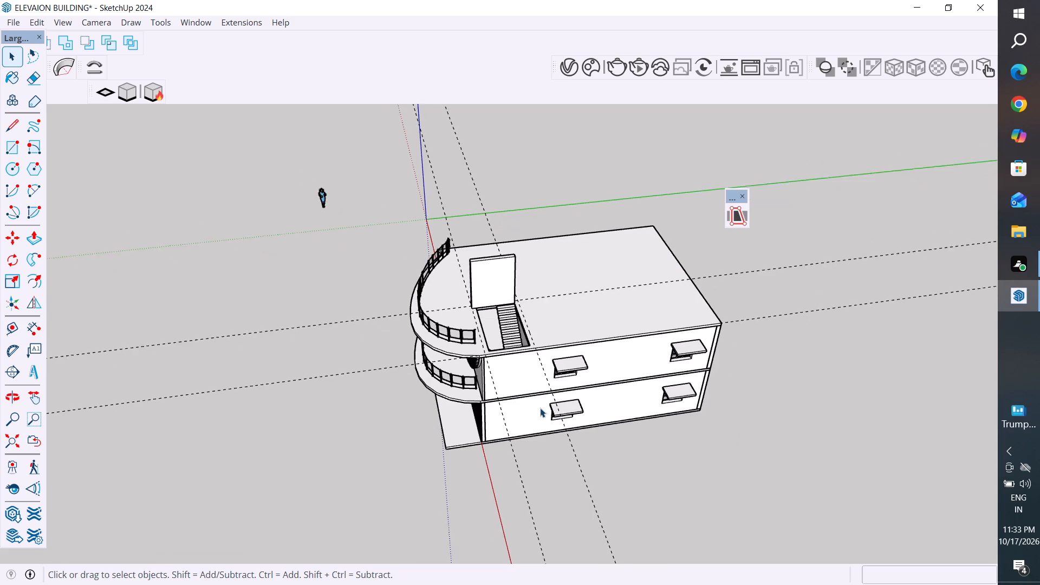
pyautogui.scroll(6, 557, 318)
pyautogui.moveTo(551, 306); pyautogui.dragTo(488, 353, button='middle')
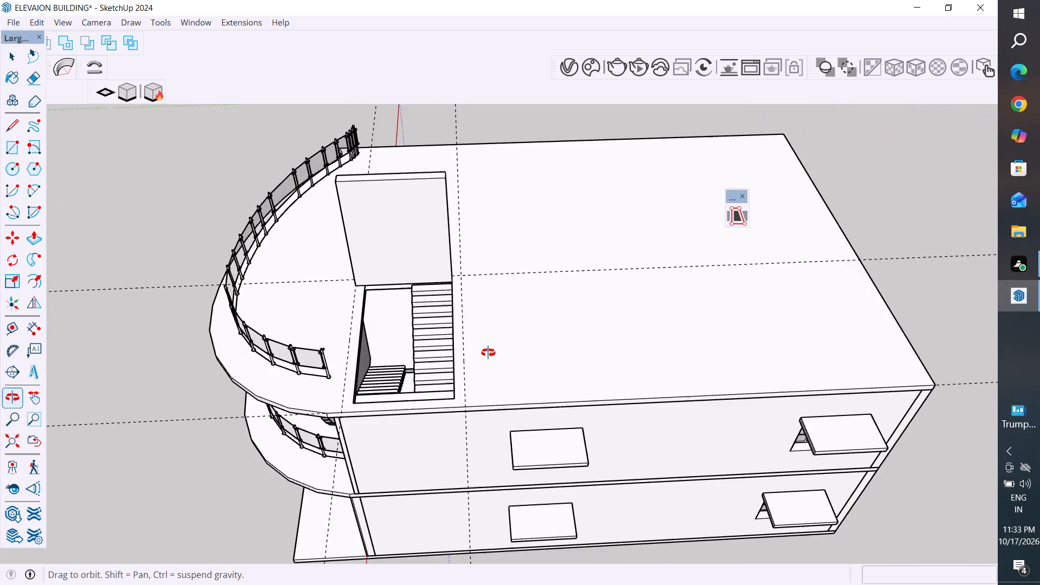
pyautogui.moveTo(488, 353); pyautogui.dragTo(488, 350, button='middle')
pyautogui.scroll(2, 417, 347)
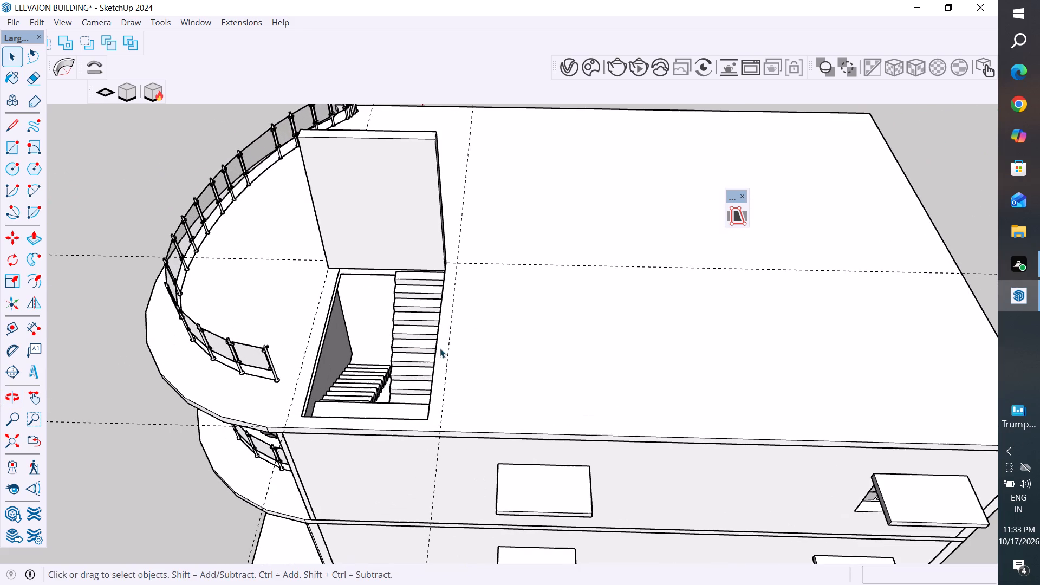
pyautogui.scroll(2, 362, 474)
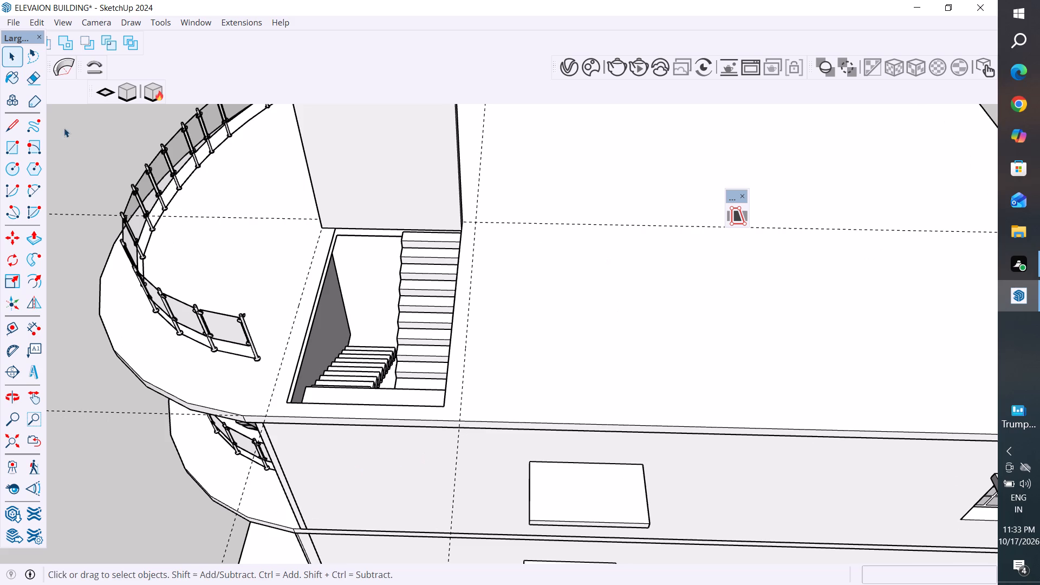
pyautogui.click(11, 145)
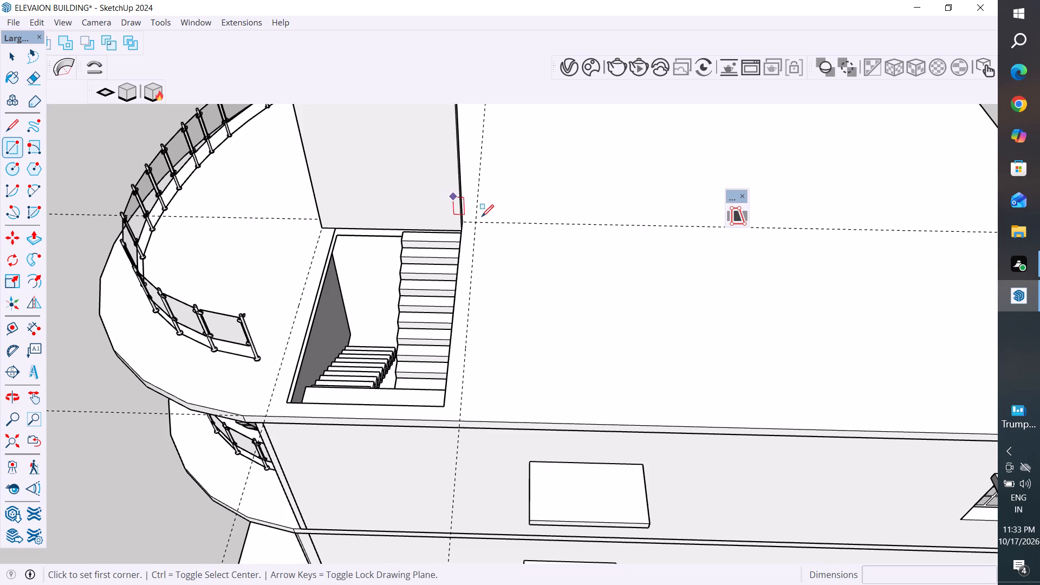
pyautogui.click(476, 221)
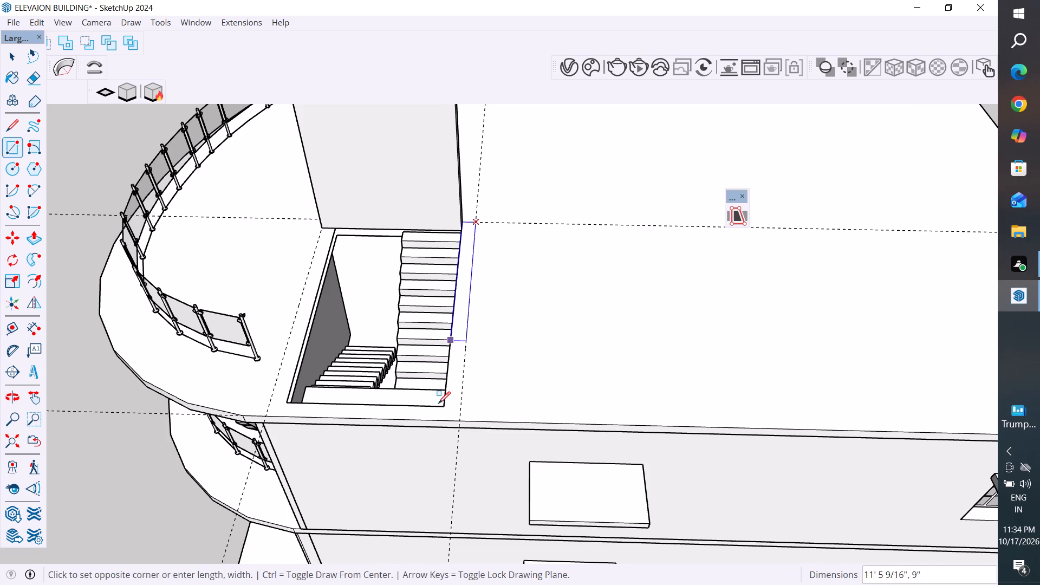
pyautogui.click(446, 405)
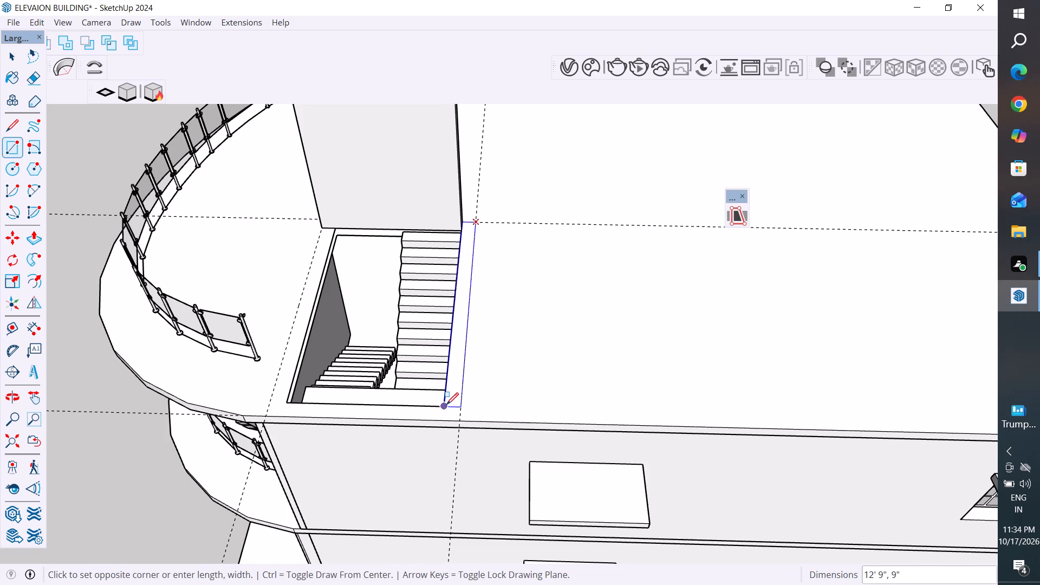
pyautogui.click(16, 64)
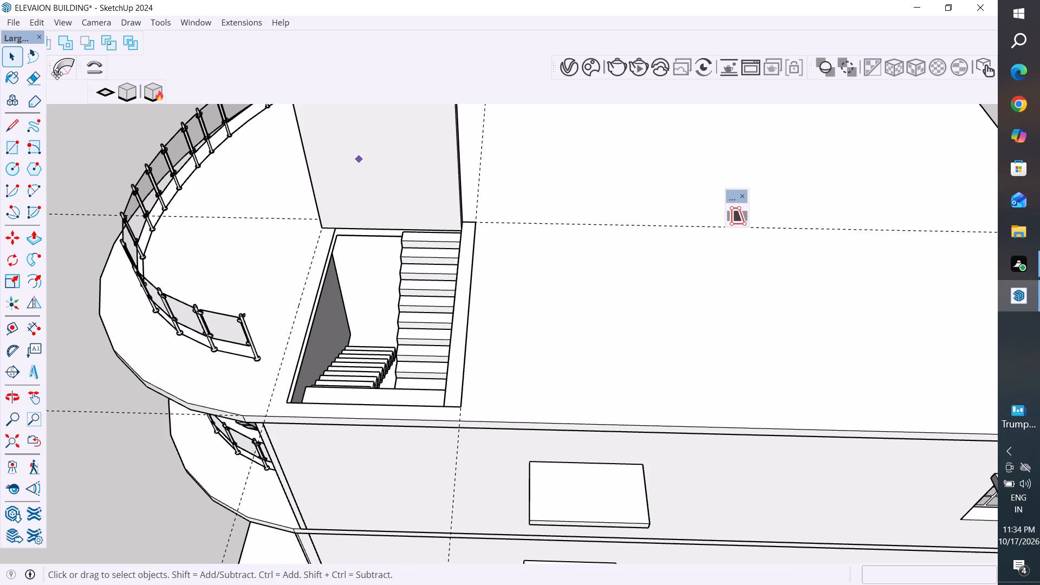
# Push/Pull the long narrow rectangle beside the stair opening up about 10' 6 1/8" to form the second wall.
pyautogui.scroll(-17, 166, 157)
pyautogui.scroll(-2, 414, 379)
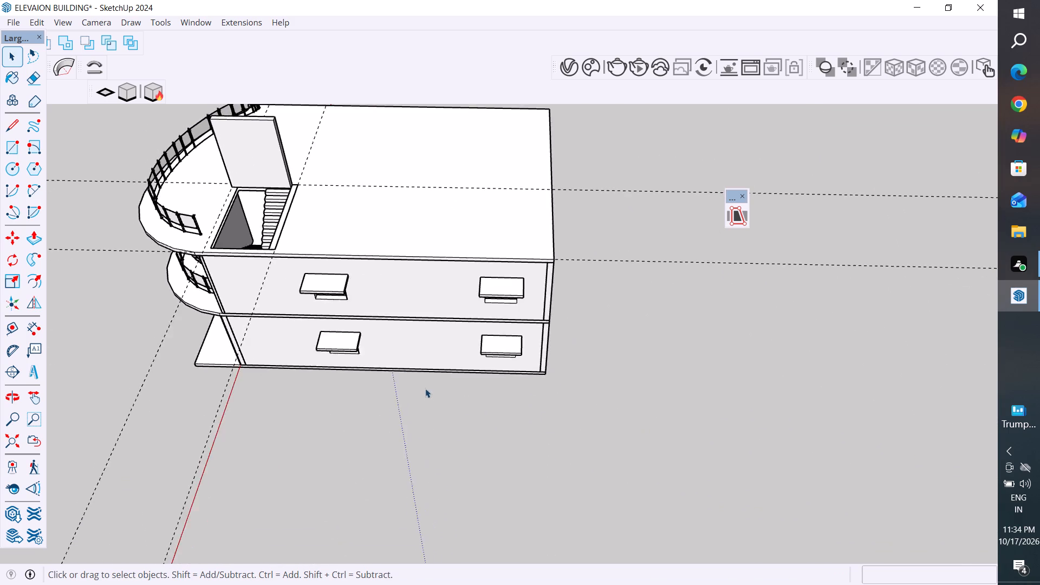
pyautogui.scroll(-6, 425, 388)
pyautogui.scroll(4, 284, 179)
pyautogui.scroll(4, 353, 309)
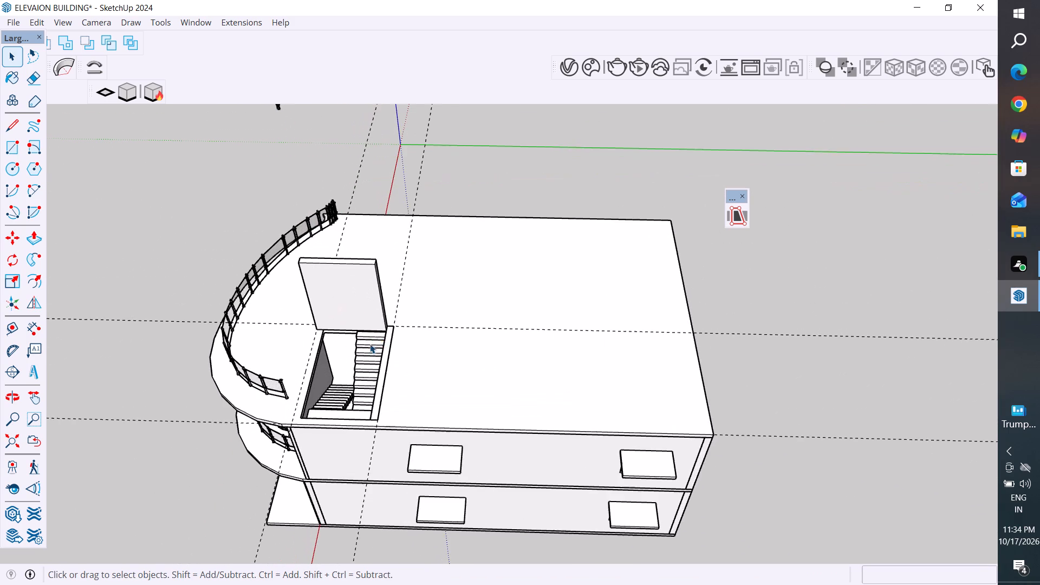
pyautogui.moveTo(370, 344); pyautogui.dragTo(395, 340, button='middle')
pyautogui.scroll(3, 406, 440)
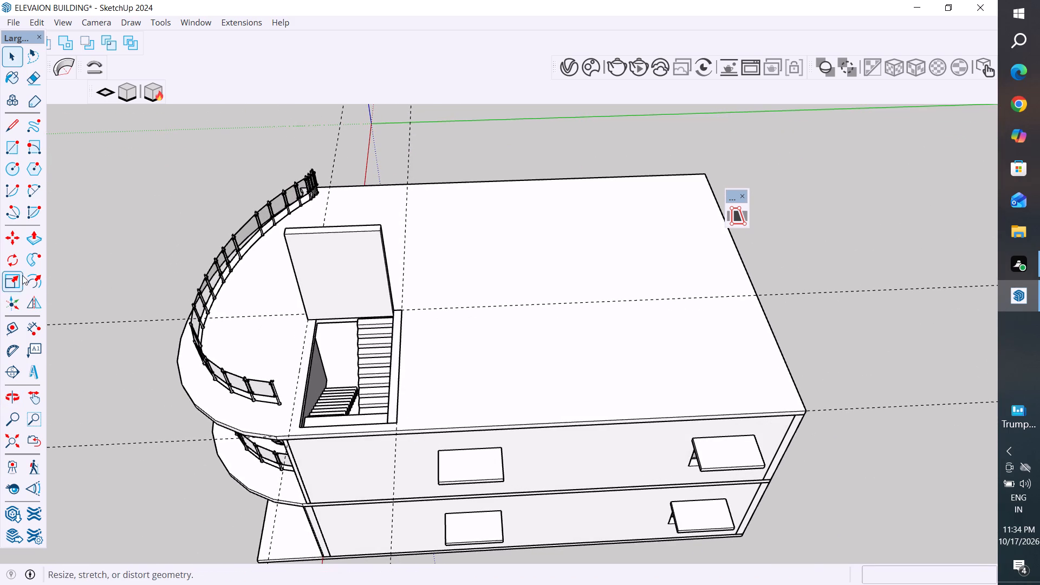
pyautogui.click(31, 237)
pyautogui.scroll(5, 408, 306)
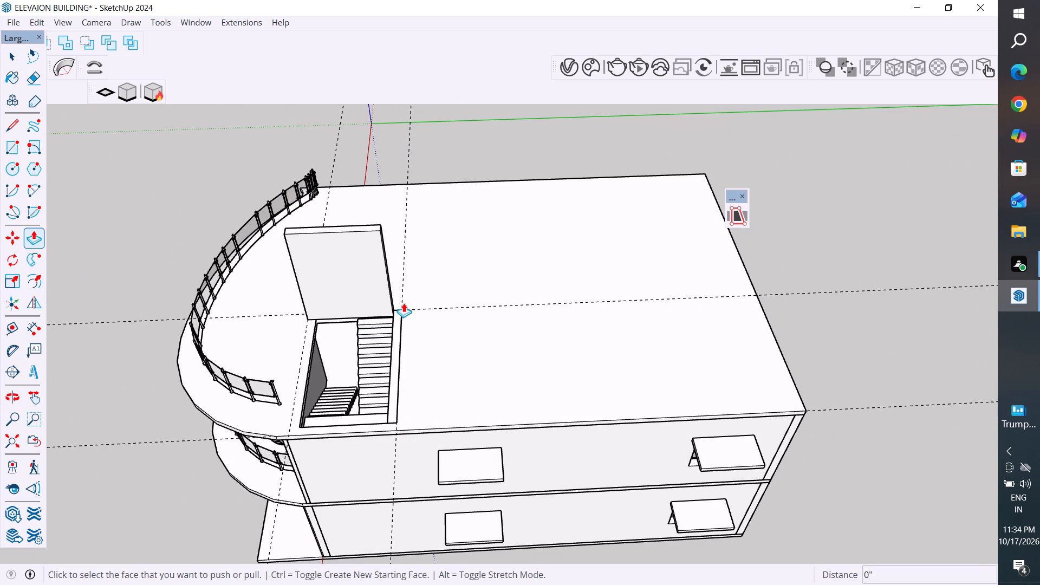
pyautogui.scroll(4, 396, 320)
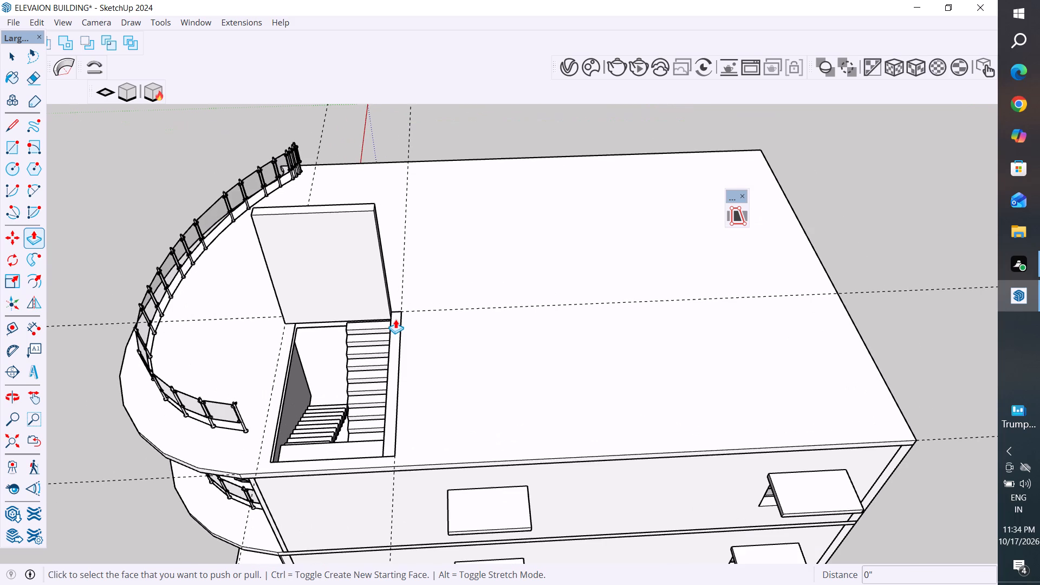
pyautogui.click(395, 319)
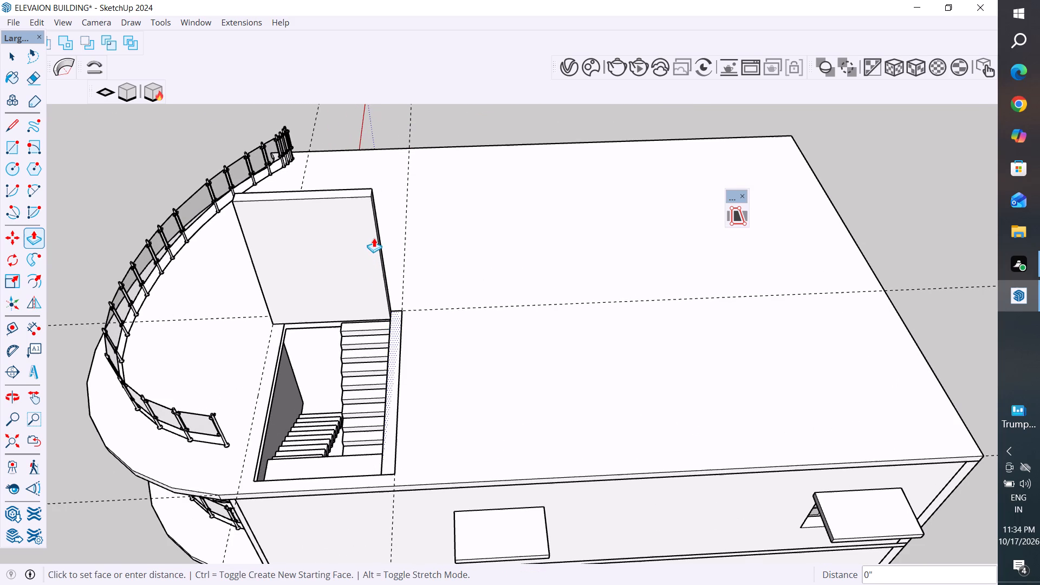
pyautogui.click(371, 190)
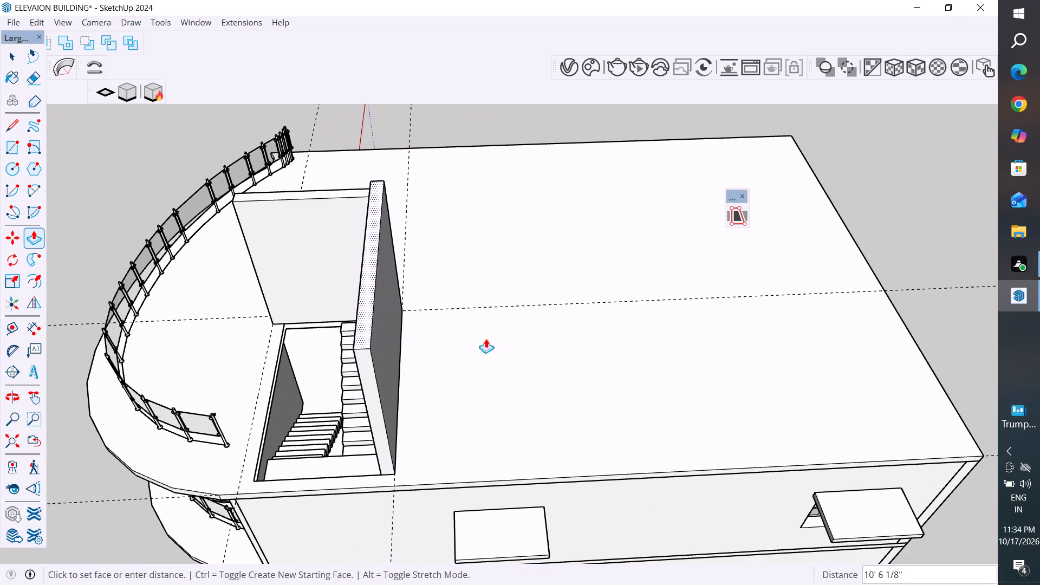
# Push the long wall's top face down about 6 1/8" to level it with the top of the adjoining short wall.
pyautogui.scroll(-1, 489, 353)
pyautogui.moveTo(489, 353); pyautogui.dragTo(735, 361, button='middle')
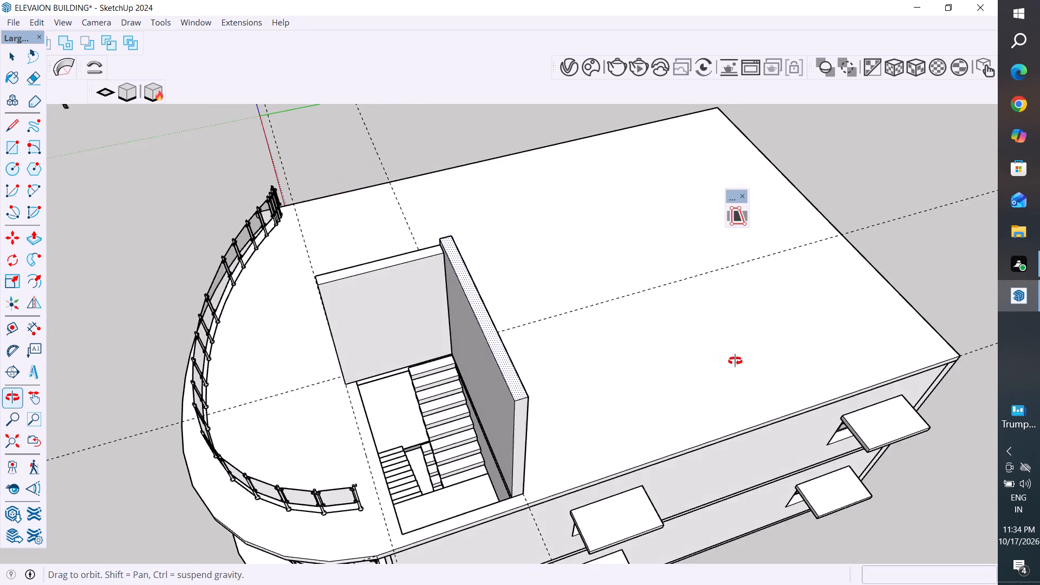
pyautogui.moveTo(735, 361); pyautogui.dragTo(789, 337, button='middle')
pyautogui.scroll(-5, 386, 485)
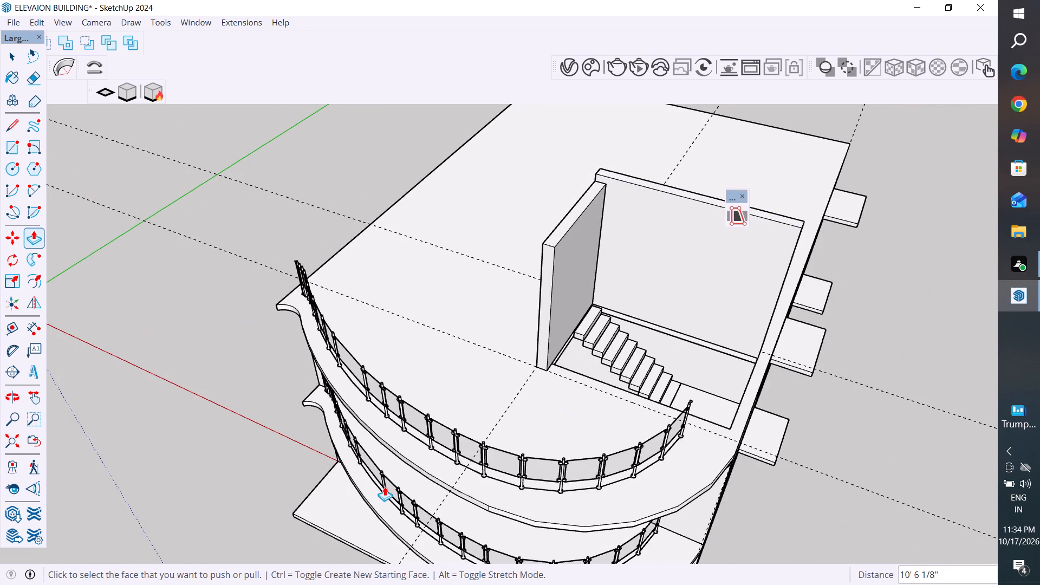
pyautogui.scroll(-4, 532, 389)
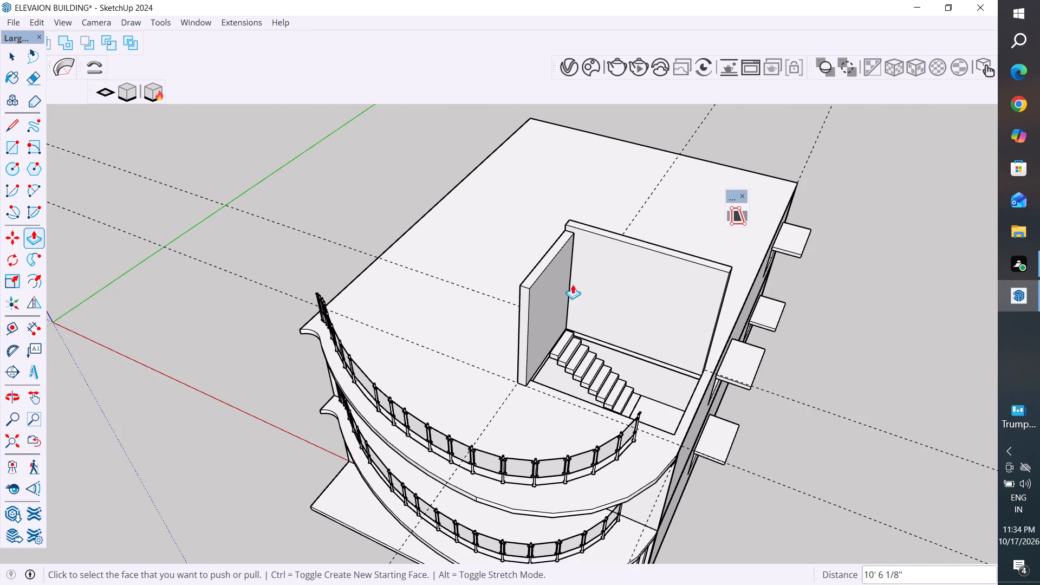
pyautogui.scroll(4, 659, 134)
pyautogui.scroll(2, 515, 258)
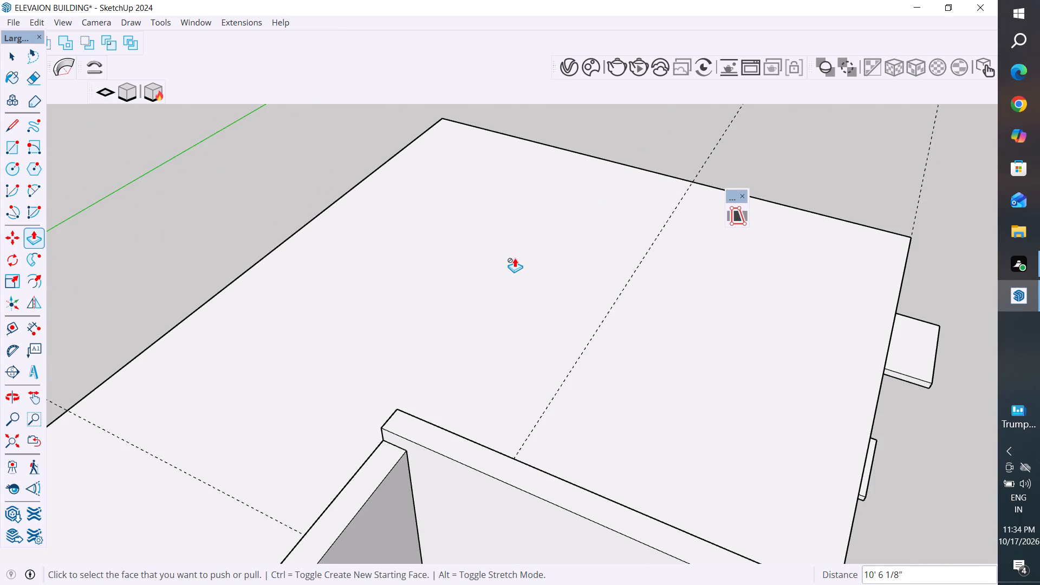
pyautogui.scroll(-4, 527, 259)
pyautogui.scroll(3, 427, 461)
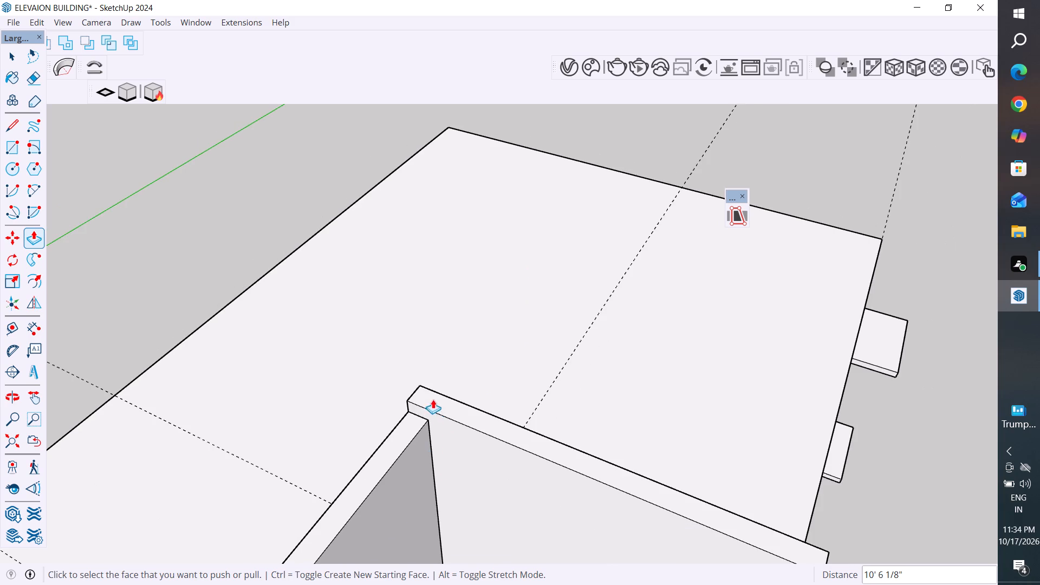
pyautogui.click(432, 386)
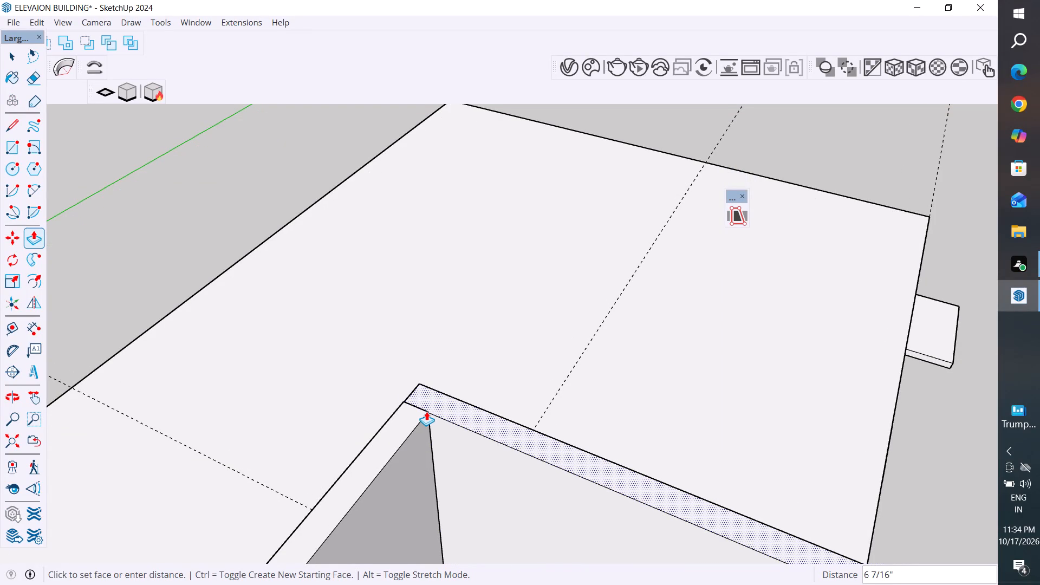
pyautogui.click(427, 412)
pyautogui.scroll(-6, 439, 411)
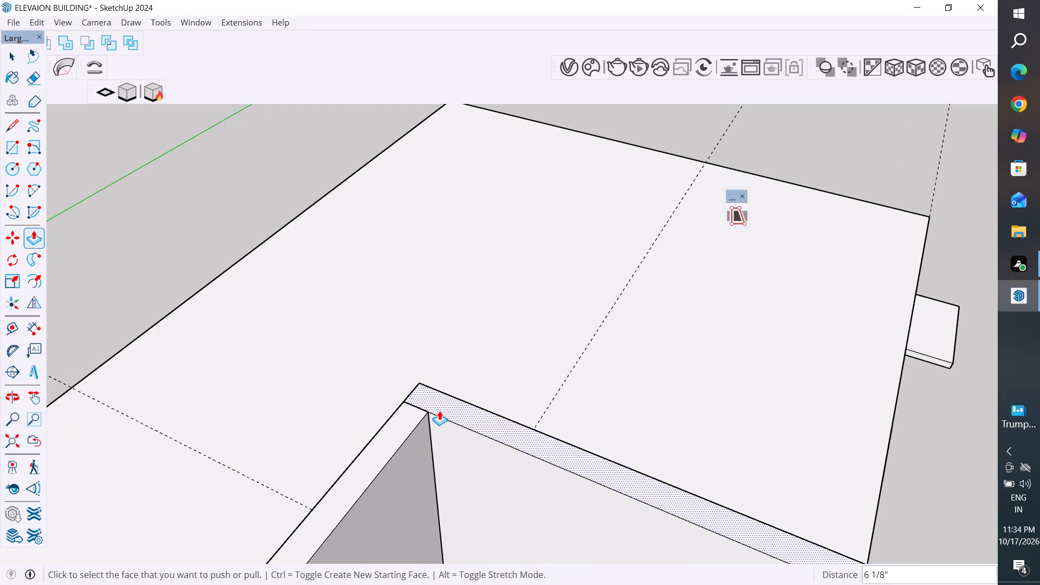
pyautogui.scroll(-7, 439, 411)
# Draw a 12' by 9" rectangle along the stair opening's railing side, from the short wall's outer base corner to the opening's far corner.
pyautogui.scroll(-6, 439, 411)
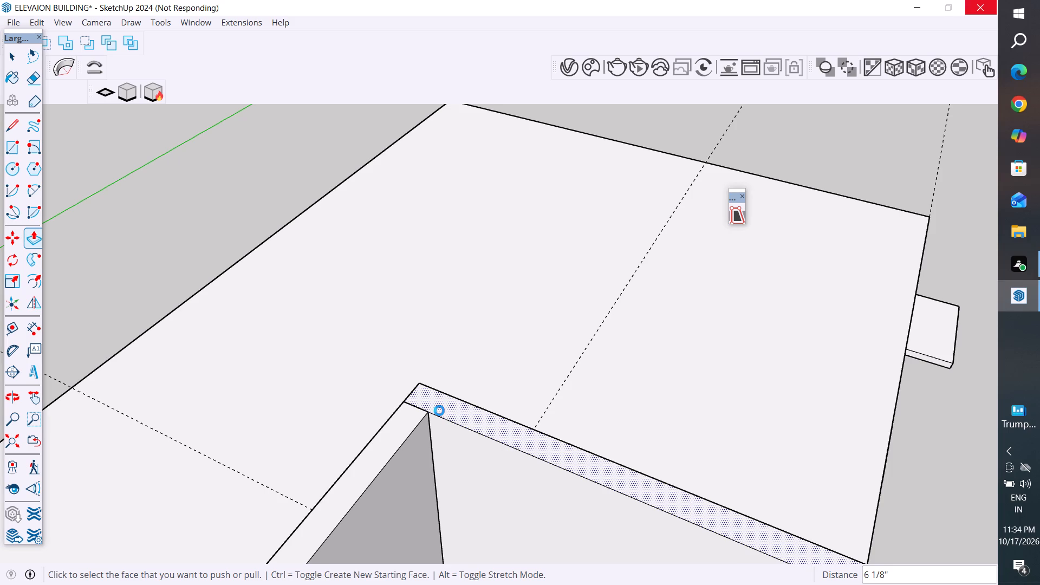
pyautogui.scroll(-5, 439, 411)
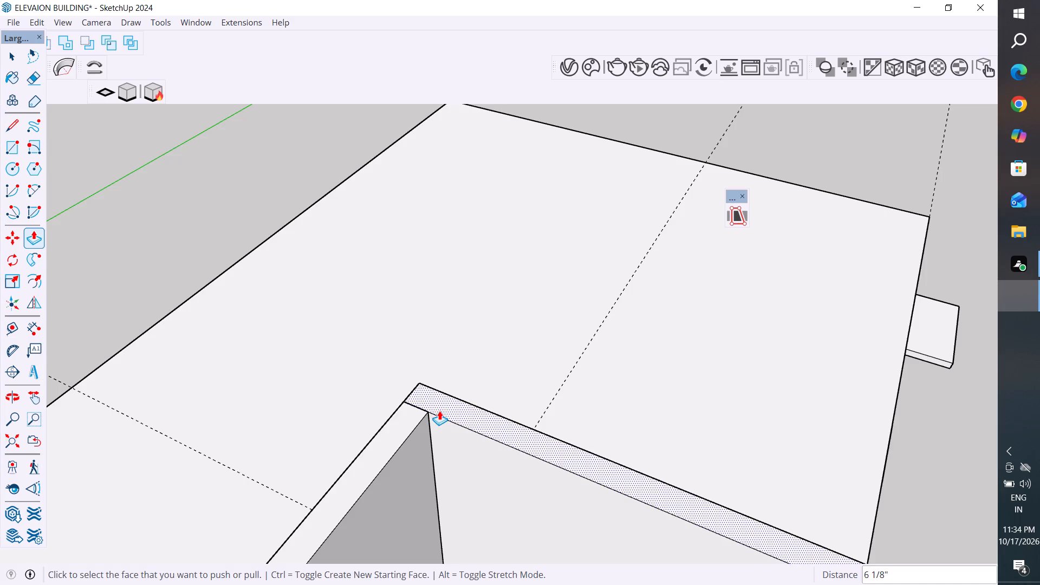
pyautogui.scroll(-11, 439, 411)
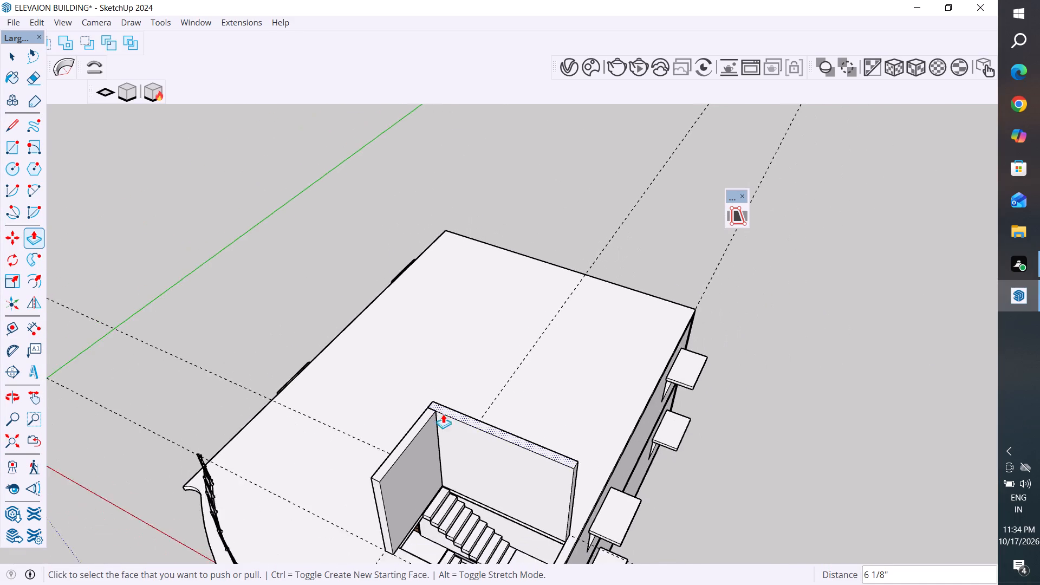
pyautogui.moveTo(805, 367); pyautogui.dragTo(591, 415, button='middle')
pyautogui.scroll(6, 179, 513)
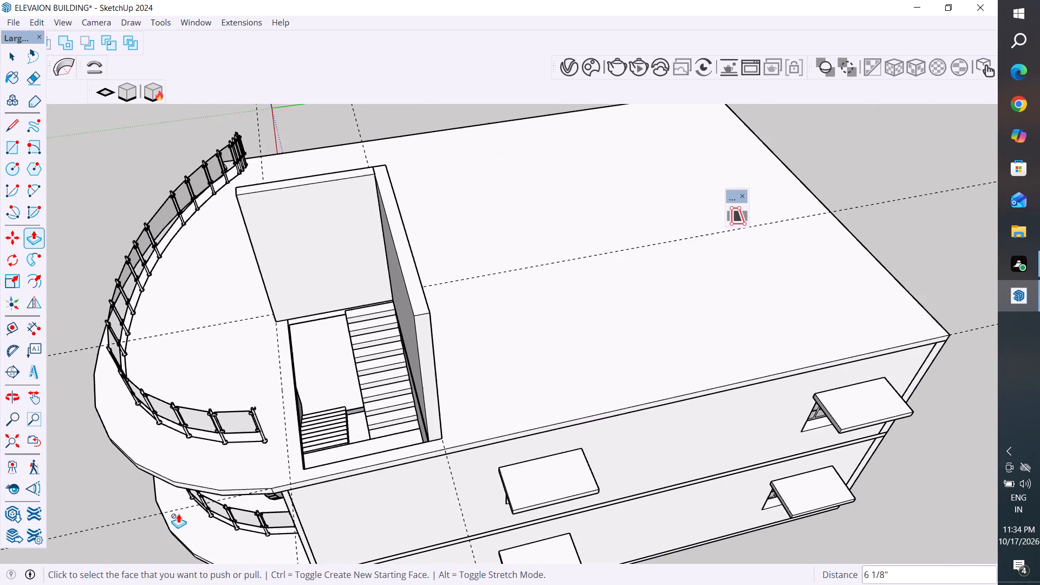
pyautogui.moveTo(190, 504); pyautogui.dragTo(219, 467, button='middle')
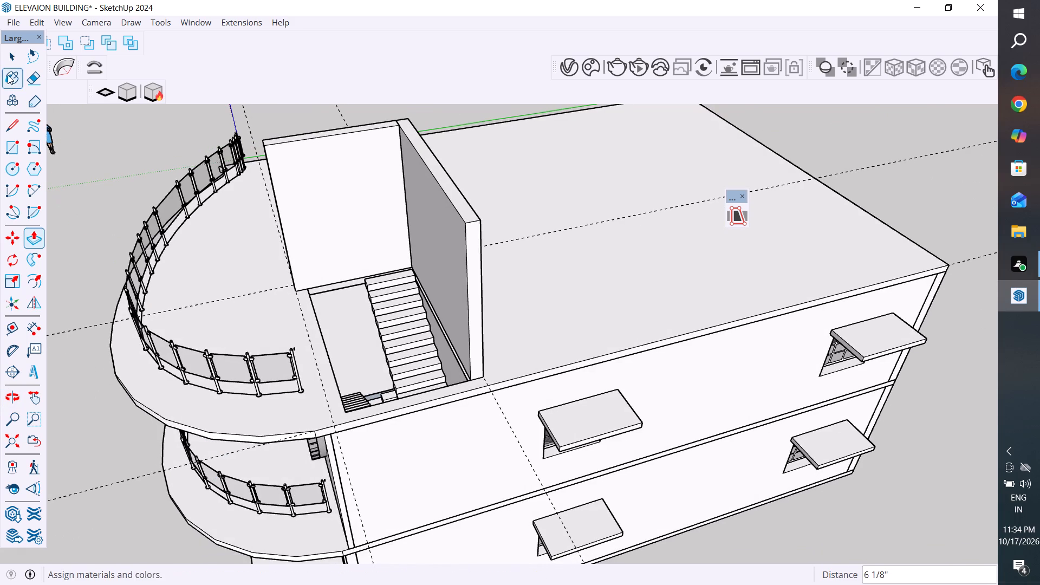
pyautogui.click(13, 57)
pyautogui.click(14, 149)
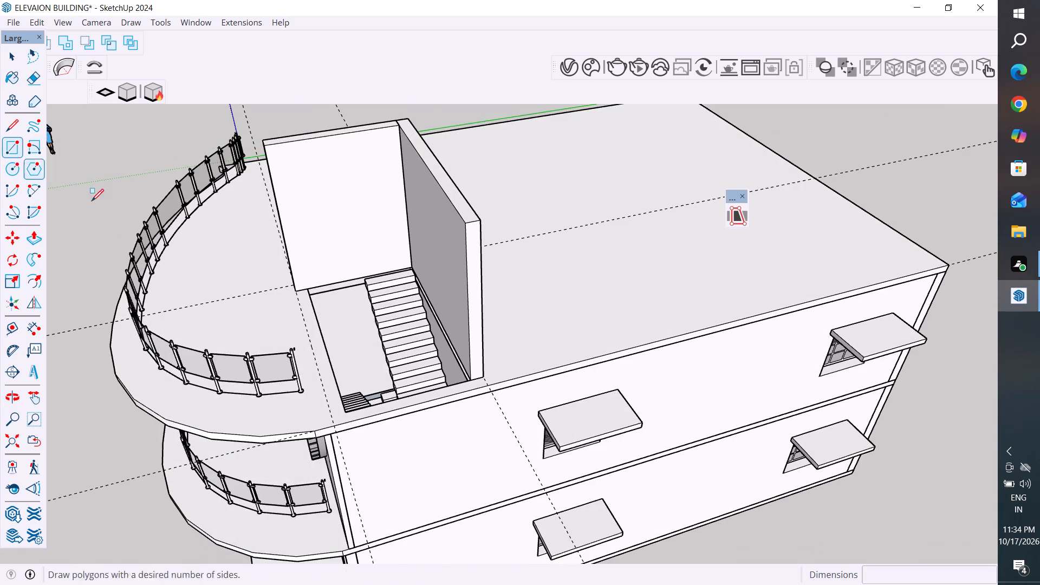
pyautogui.scroll(4, 316, 297)
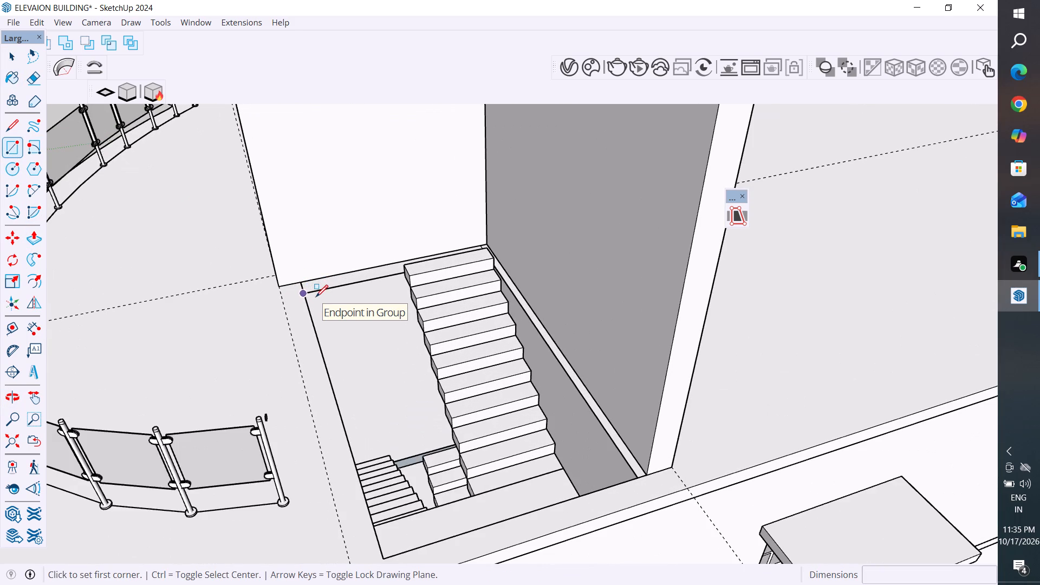
pyautogui.click(277, 284)
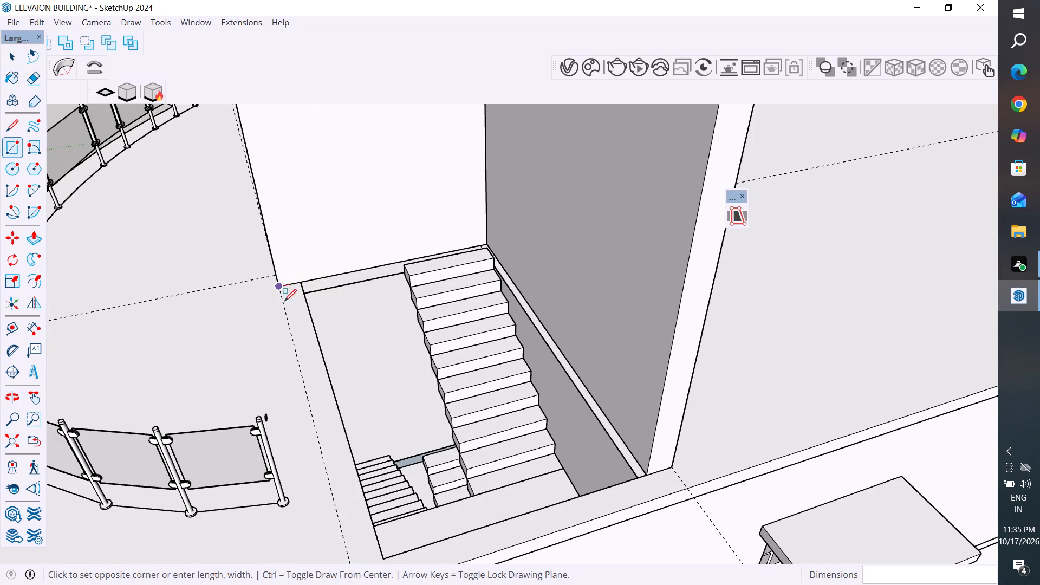
pyautogui.scroll(-4, 344, 443)
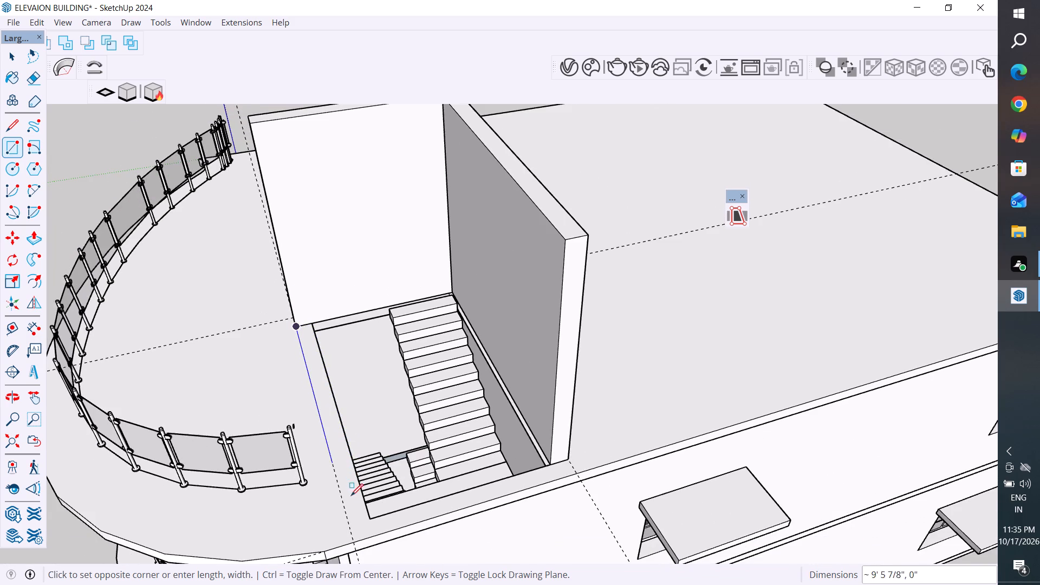
pyautogui.click(370, 521)
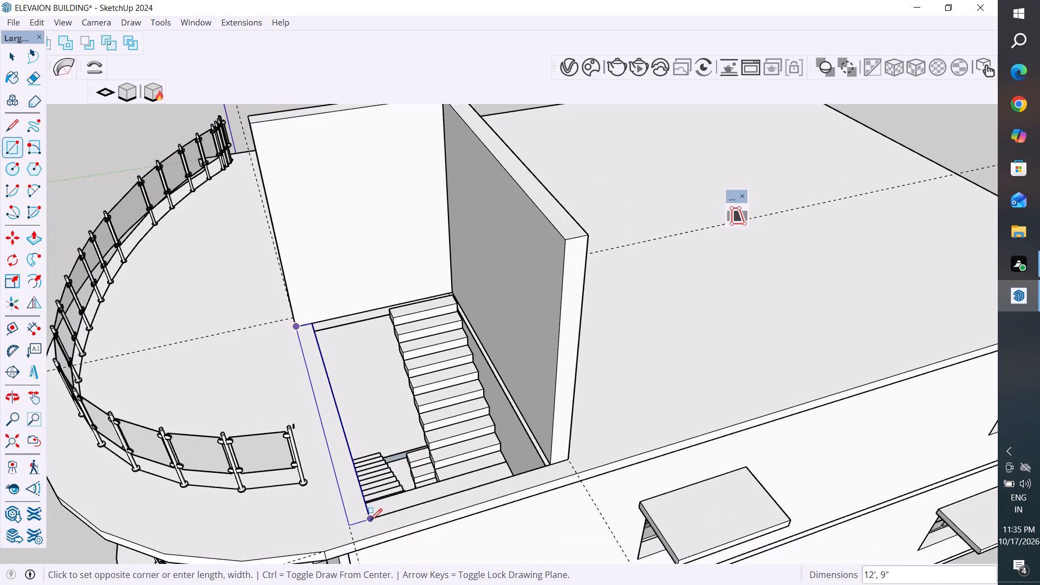
# Push/Pull the narrow rectangle on the stair opening's railing side up 10', level with the top of the opposite long wall.
pyautogui.click(15, 54)
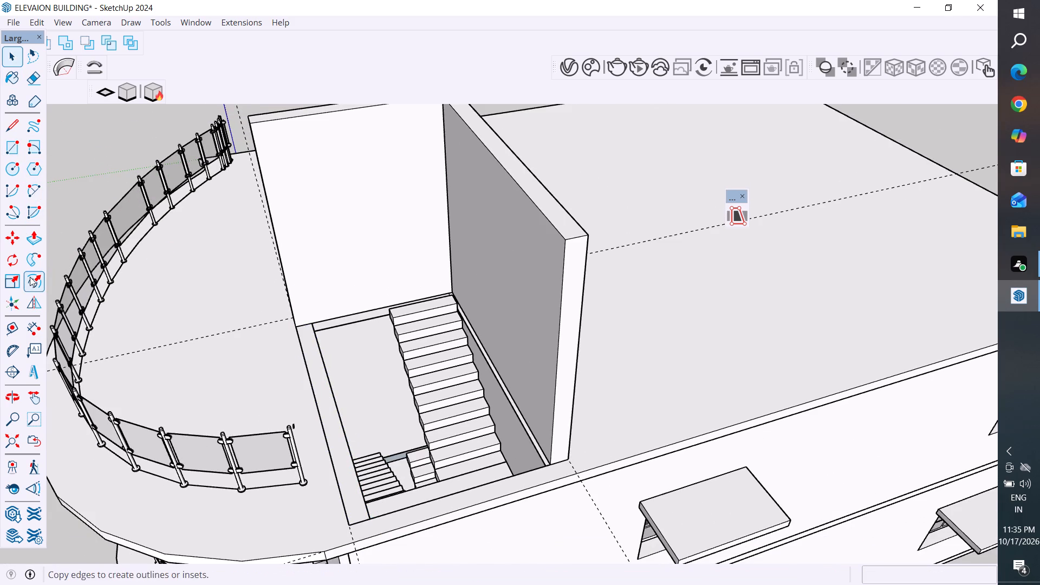
pyautogui.click(38, 242)
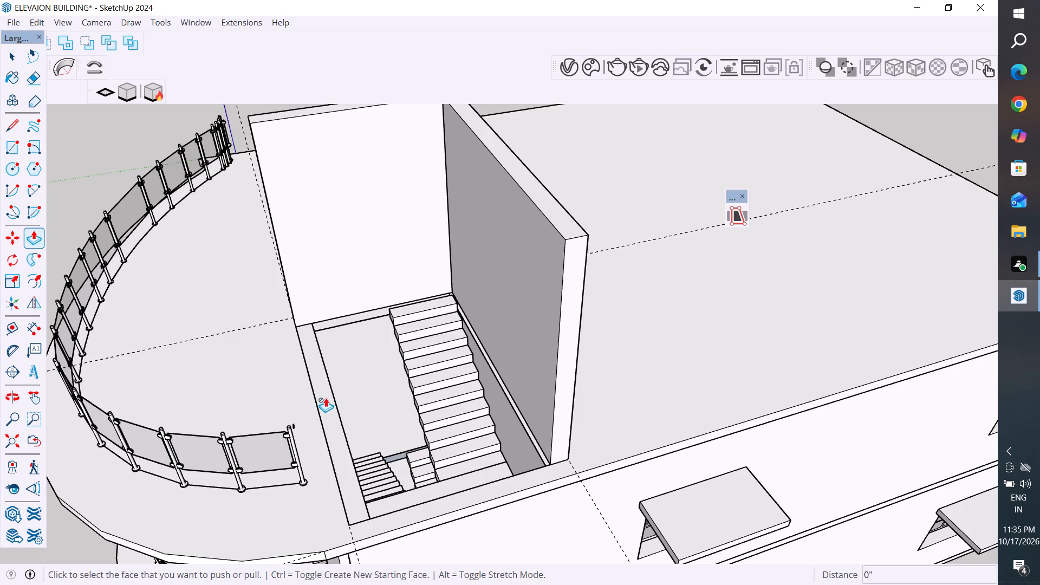
pyautogui.scroll(3, 365, 523)
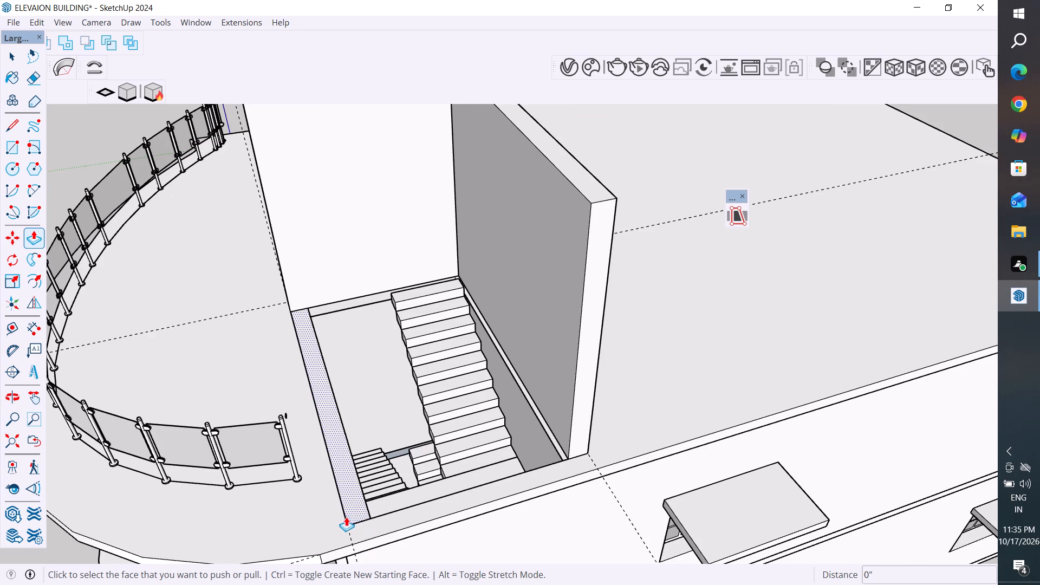
pyautogui.click(353, 510)
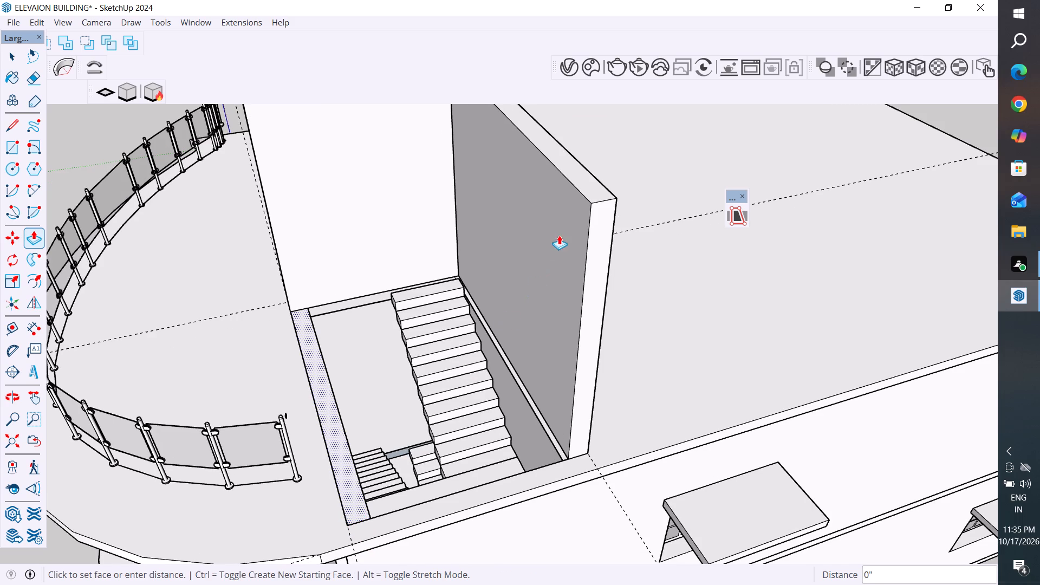
pyautogui.click(592, 198)
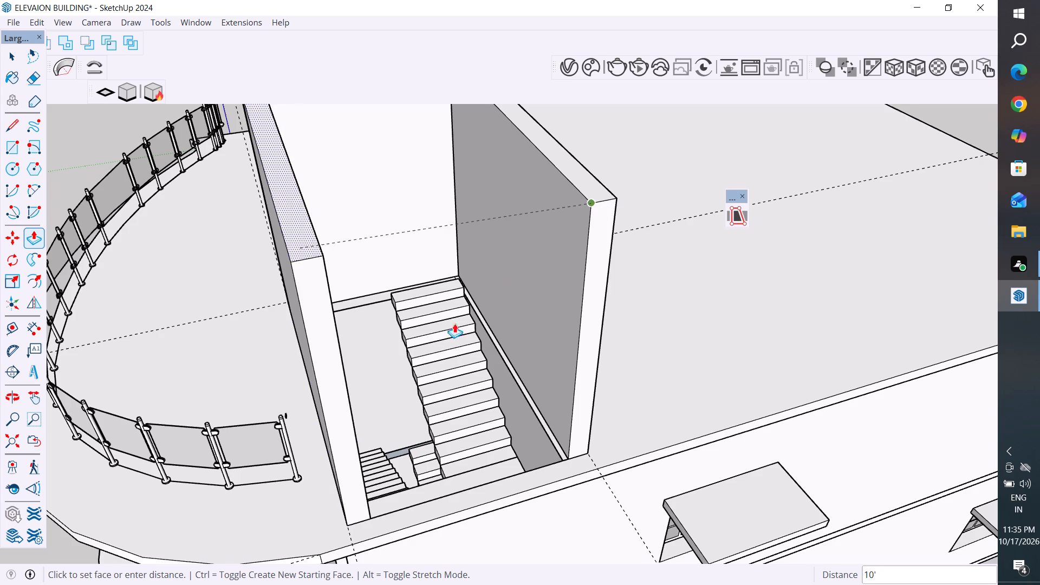
pyautogui.scroll(-9, 398, 399)
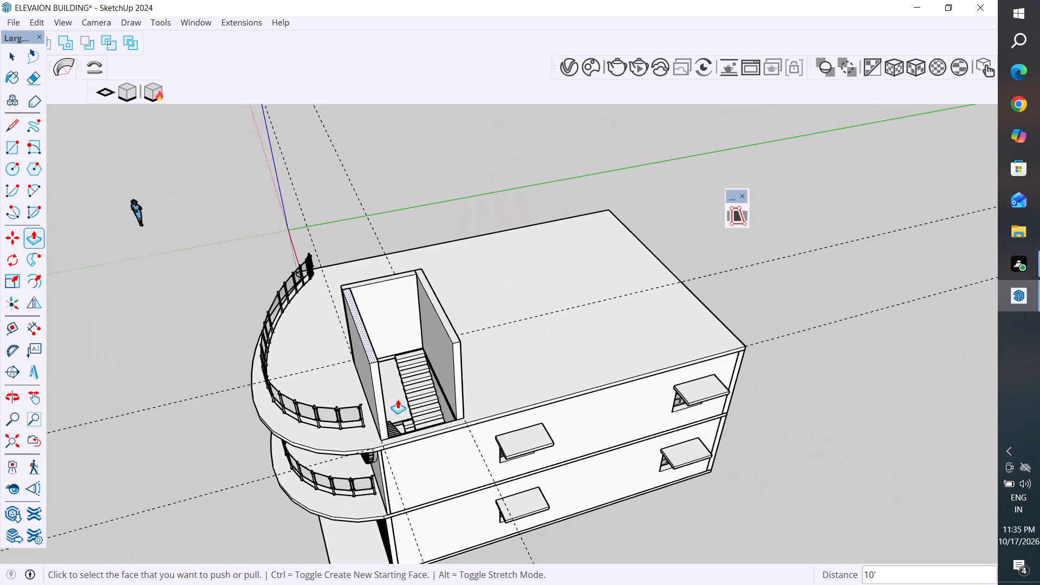
# Select the whole railing-side wall of the stair opening and make it a group.
pyautogui.click(19, 57)
pyautogui.click(126, 187)
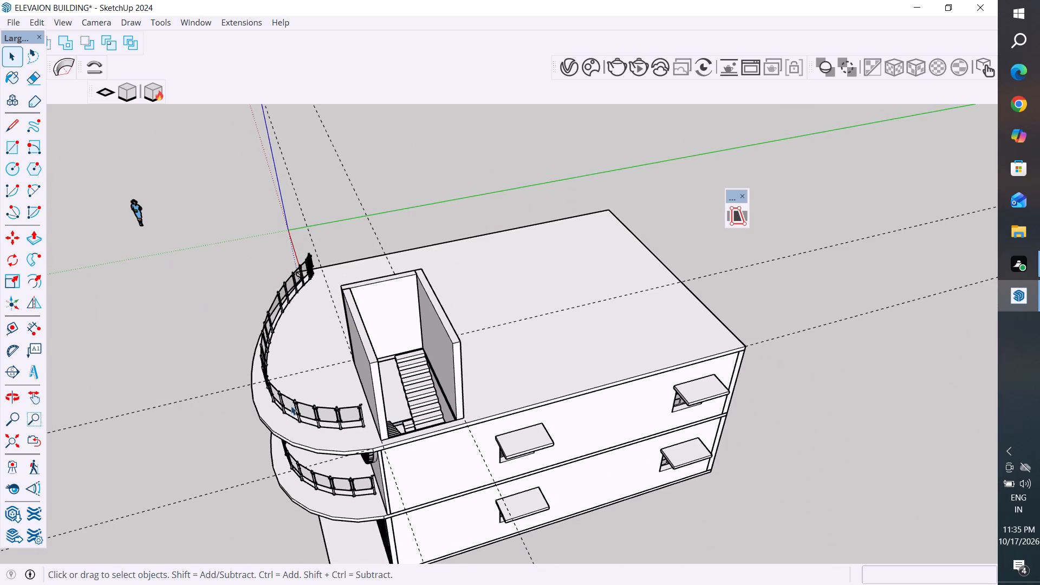
pyautogui.scroll(3, 357, 398)
pyautogui.tripleClick(386, 376)
pyautogui.click(386, 376)
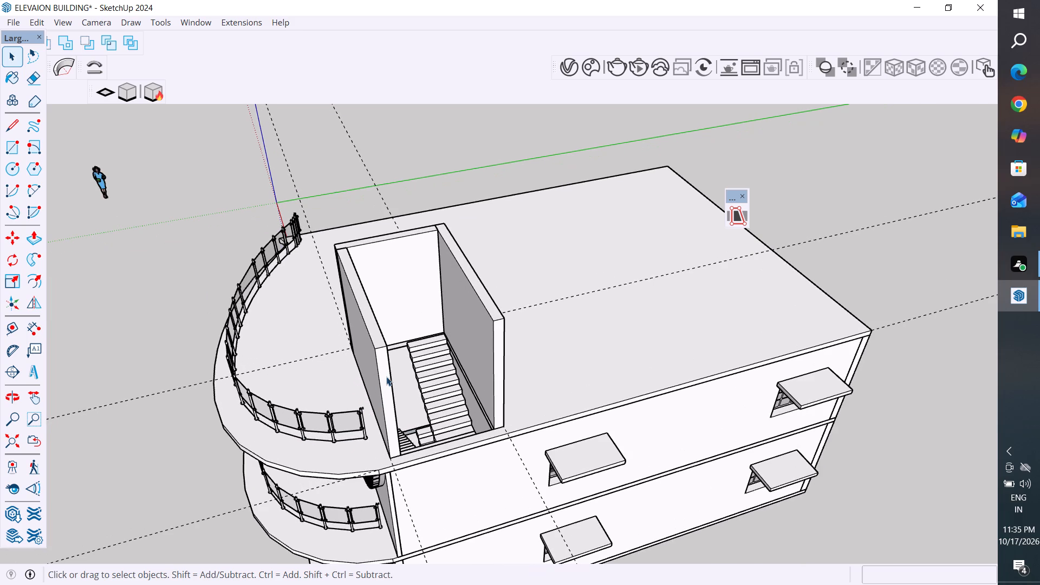
pyautogui.tripleClick(386, 376)
pyautogui.rightClick(386, 376)
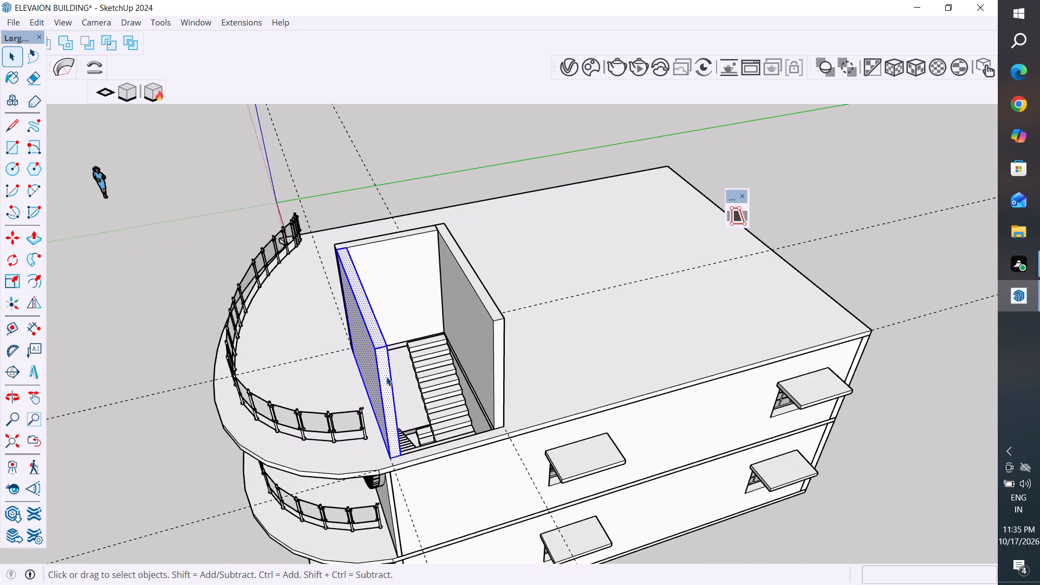
pyautogui.click(445, 132)
pyautogui.click(510, 132)
# Draw a 9" by 8' 5 7/8" rectangle across the stair opening's open end at the roof edge, between the outer corners of both long walls.
pyautogui.moveTo(391, 446); pyautogui.dragTo(714, 450, button='middle')
pyautogui.scroll(-5, 303, 491)
pyautogui.scroll(4, 518, 416)
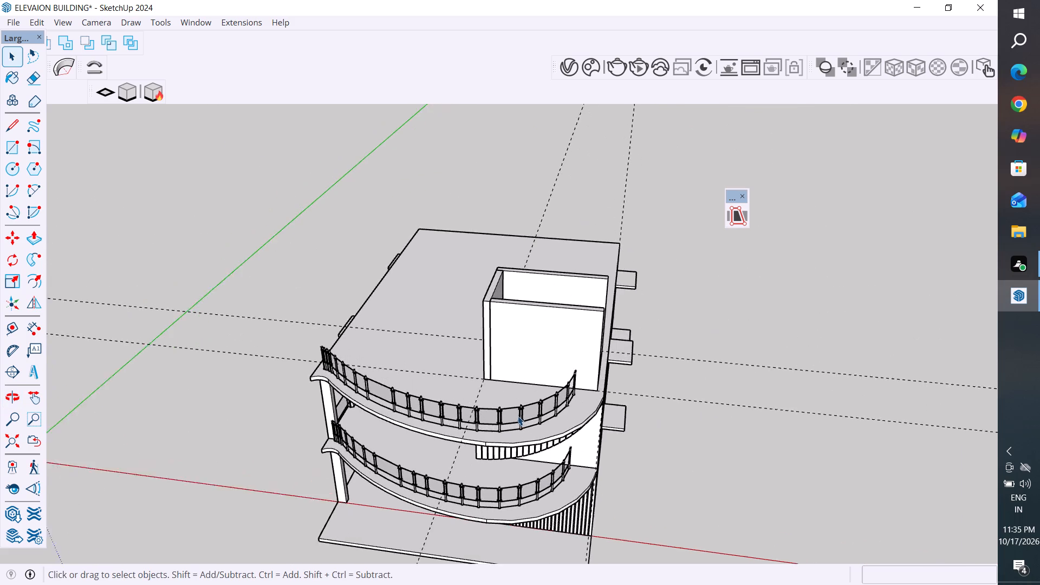
pyautogui.scroll(4, 603, 361)
pyautogui.moveTo(636, 360); pyautogui.dragTo(582, 363, button='middle')
pyautogui.scroll(7, 582, 363)
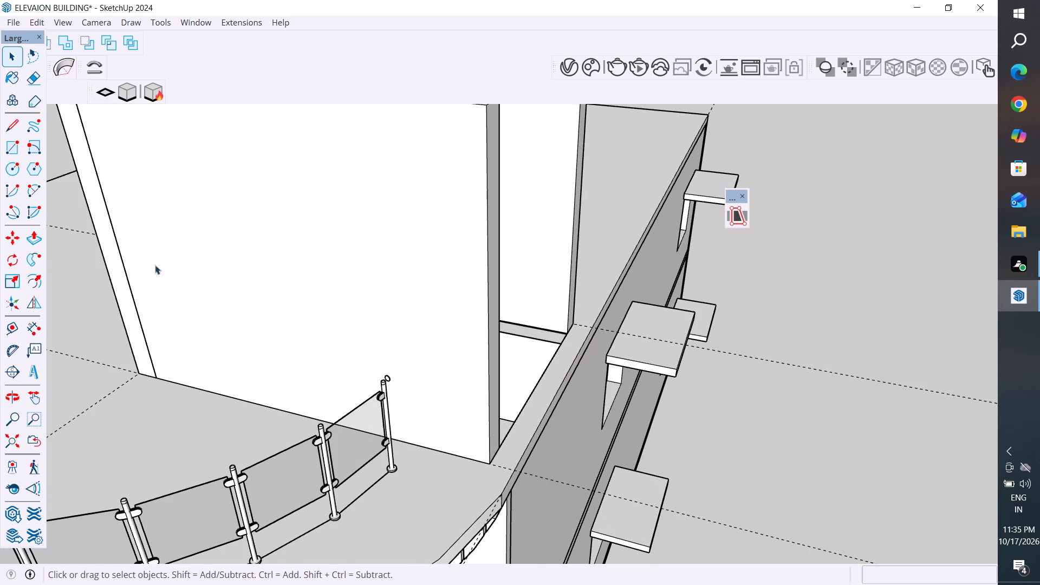
pyautogui.click(15, 147)
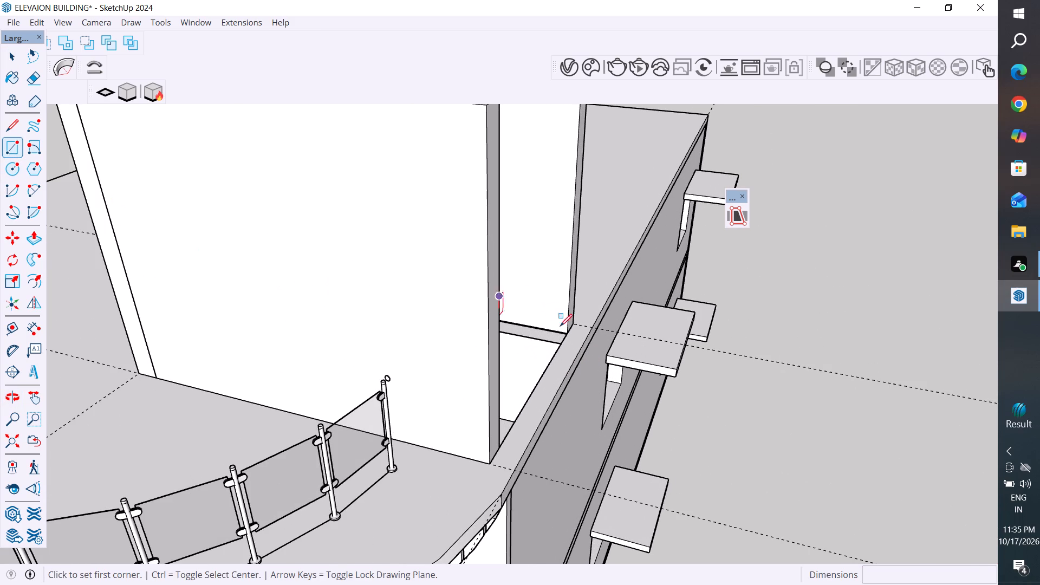
pyautogui.click(575, 324)
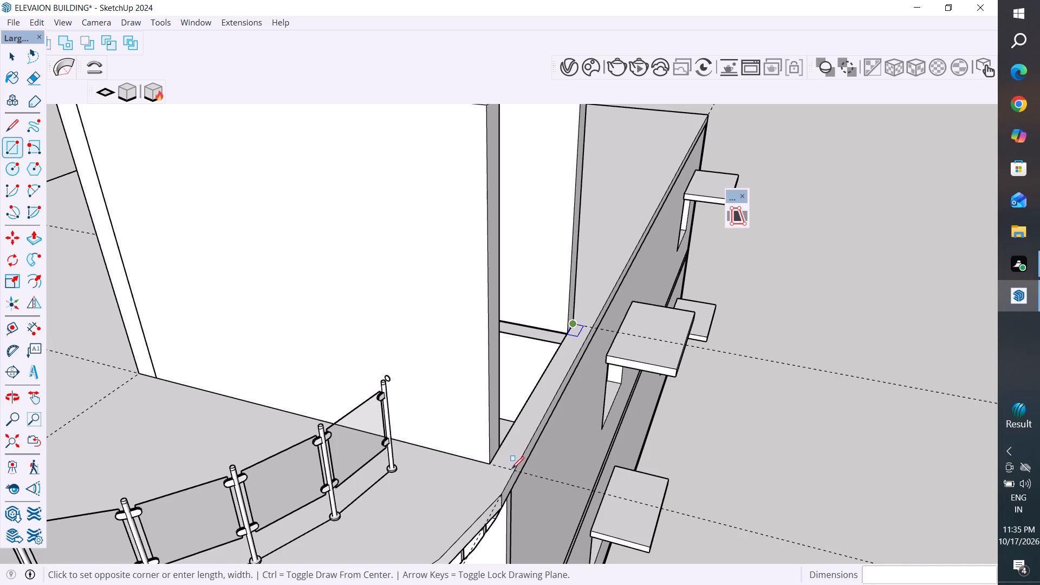
pyautogui.click(517, 472)
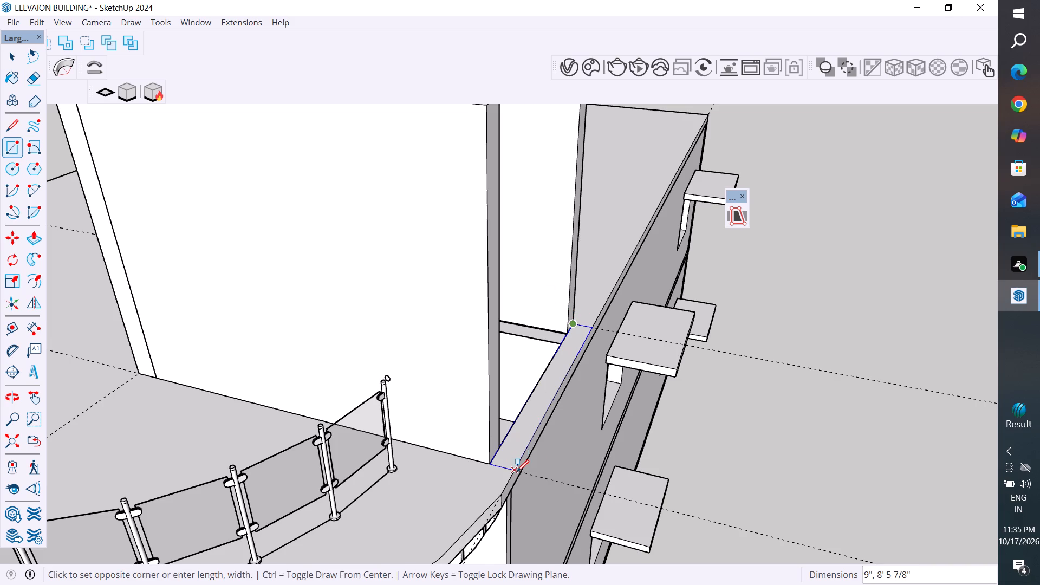
# Push/Pull the rectangle at the stair opening's roof-edge end up 10' to the top corner of the railing-side wall.
pyautogui.click(12, 57)
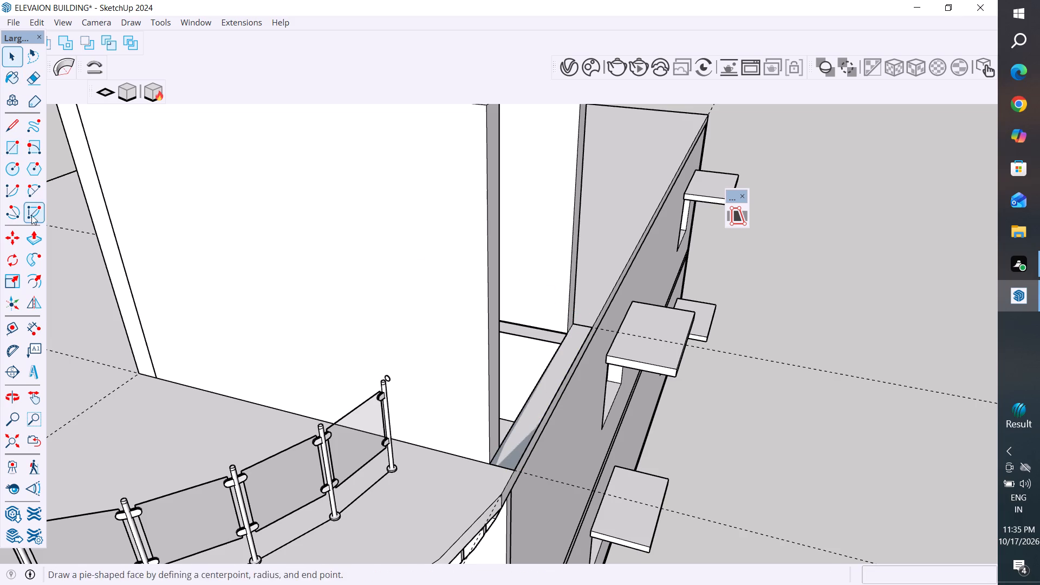
pyautogui.click(34, 234)
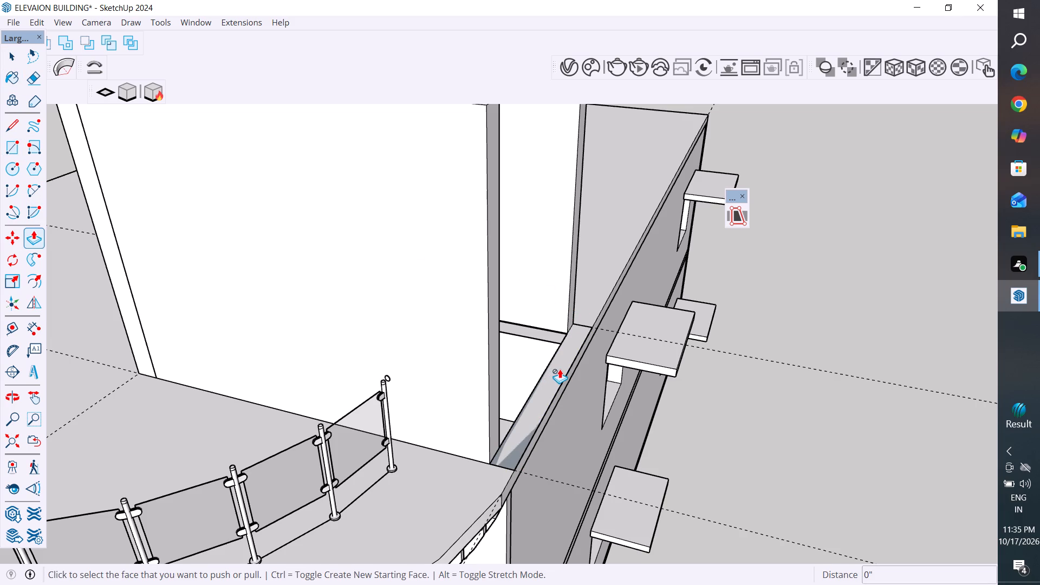
pyautogui.click(560, 368)
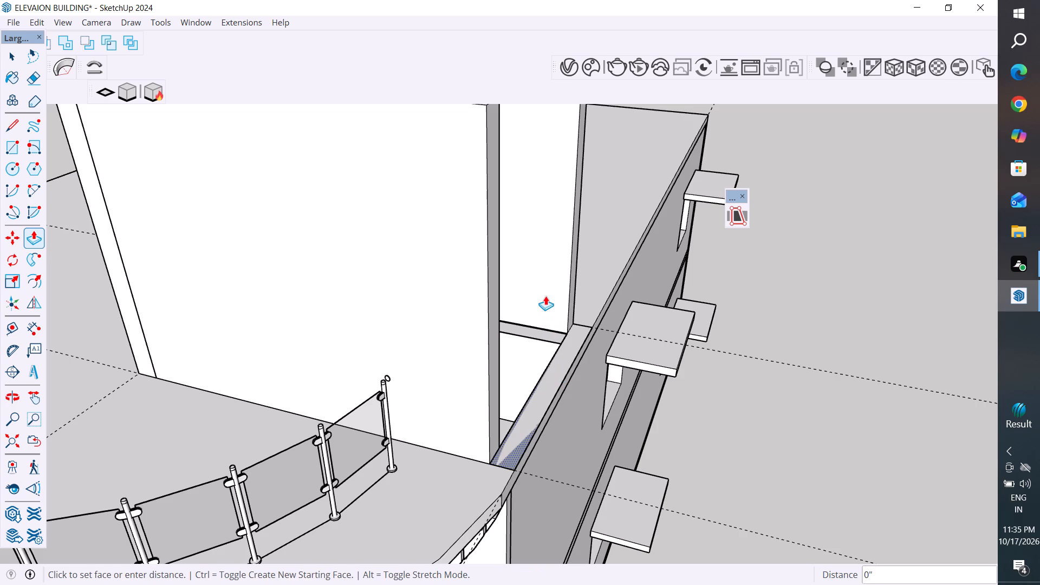
pyautogui.scroll(-8, 544, 310)
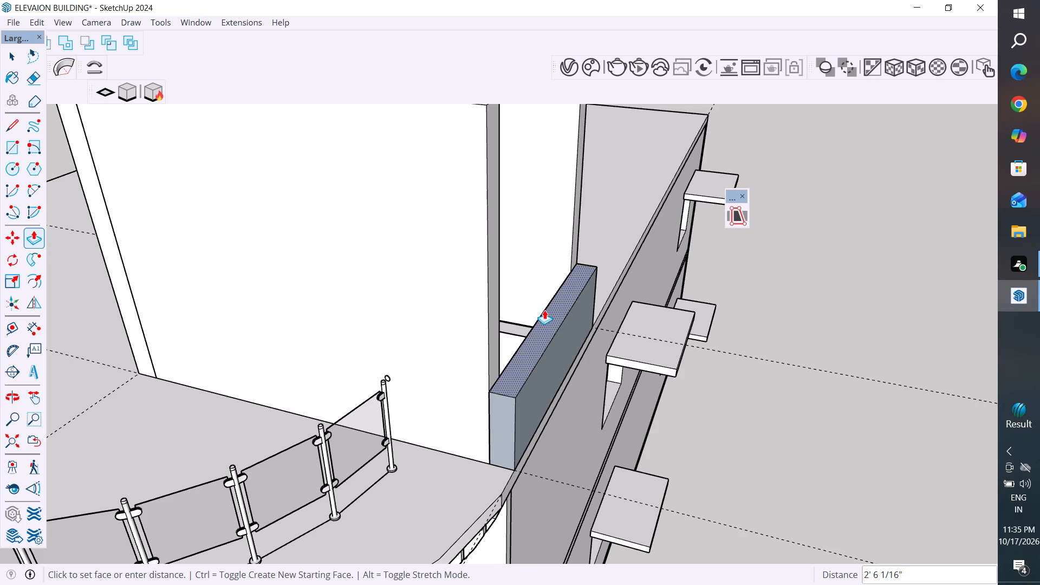
pyautogui.scroll(-2, 544, 310)
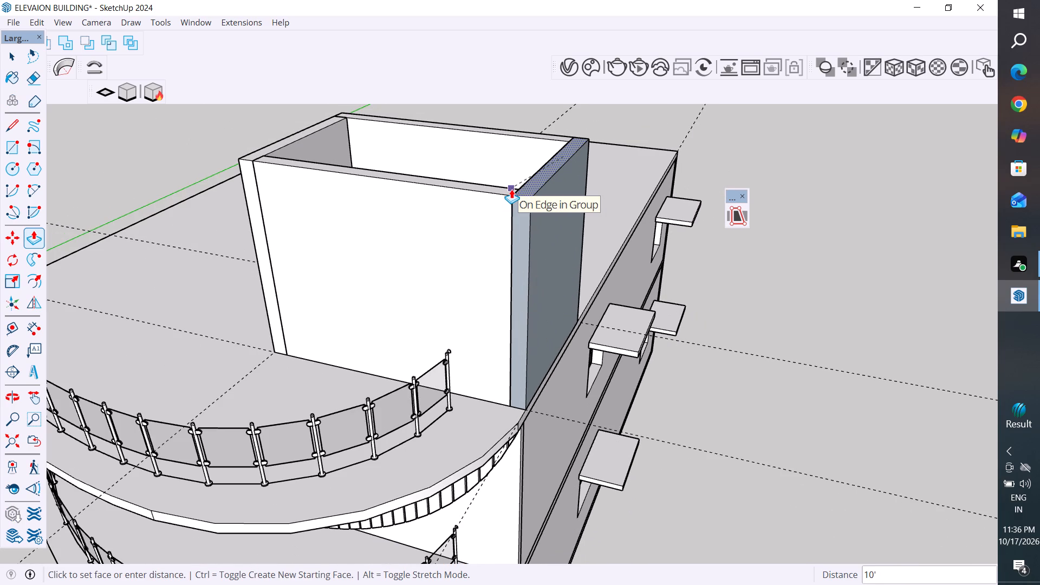
pyautogui.scroll(8, 511, 189)
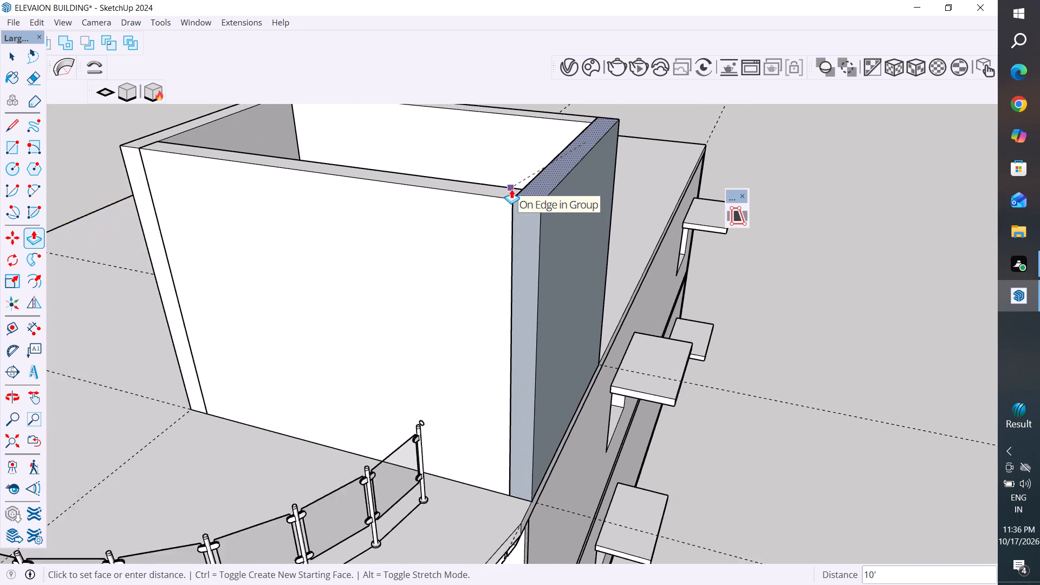
pyautogui.scroll(4, 511, 189)
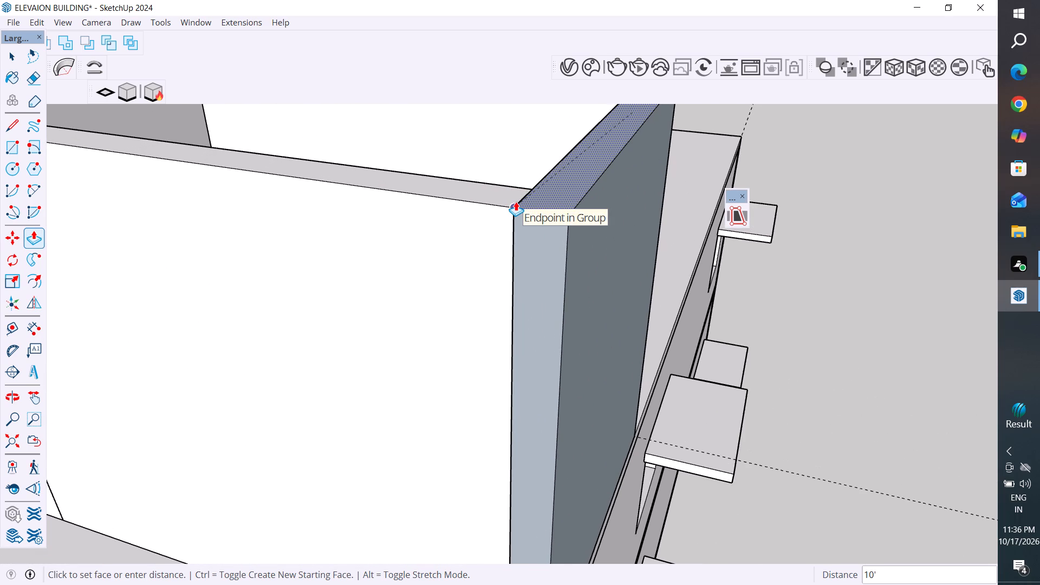
pyautogui.click(516, 201)
pyautogui.click(8, 53)
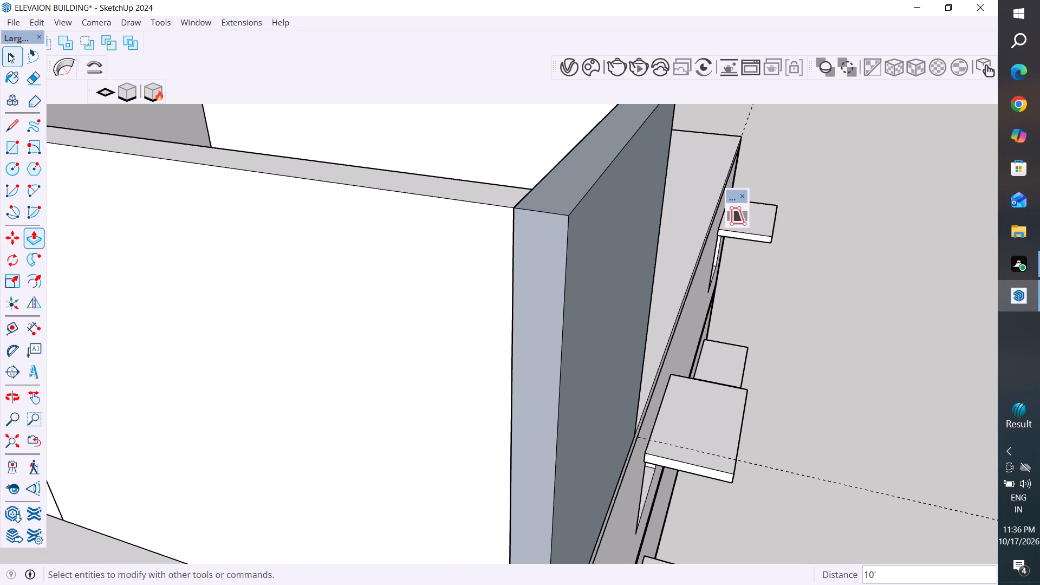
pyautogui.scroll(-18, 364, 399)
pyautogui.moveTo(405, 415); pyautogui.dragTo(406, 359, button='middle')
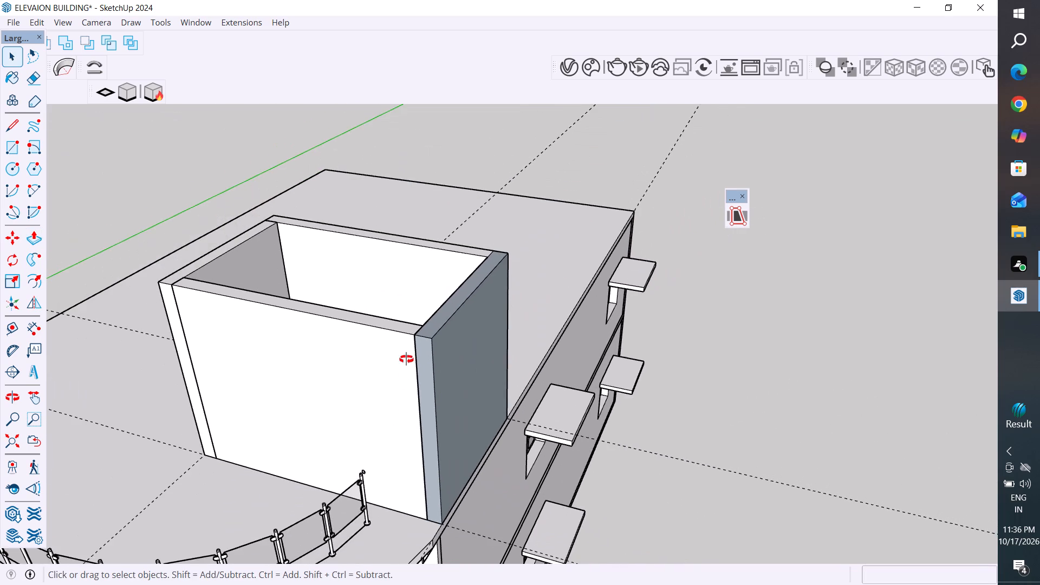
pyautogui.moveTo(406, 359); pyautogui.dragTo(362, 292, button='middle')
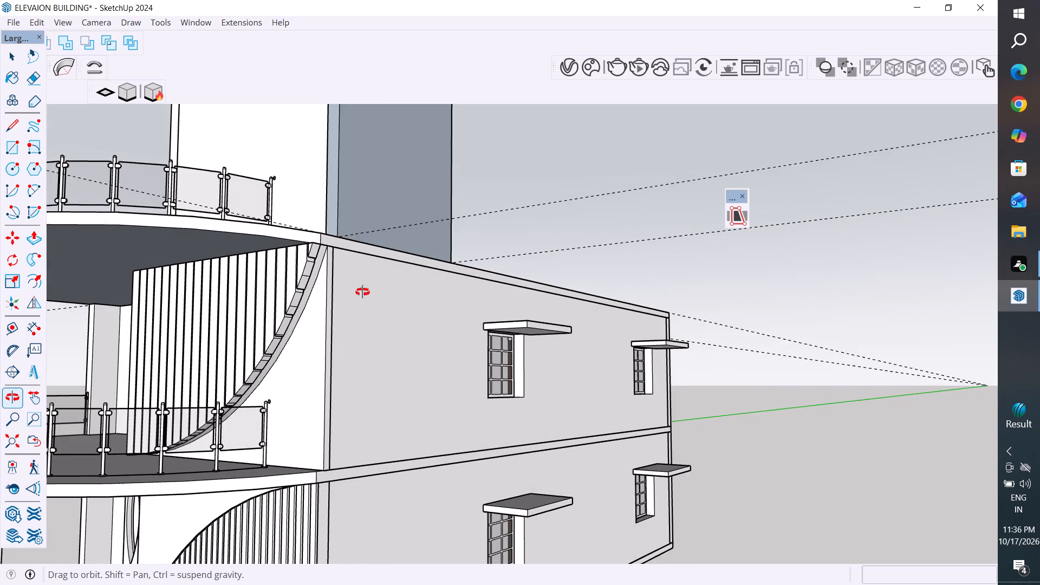
# Reverse the large outer face of the stair enclosure's roof-edge wall so its front side faces outward.
pyautogui.moveTo(362, 292); pyautogui.dragTo(392, 378, button='middle')
pyautogui.tripleClick(440, 300)
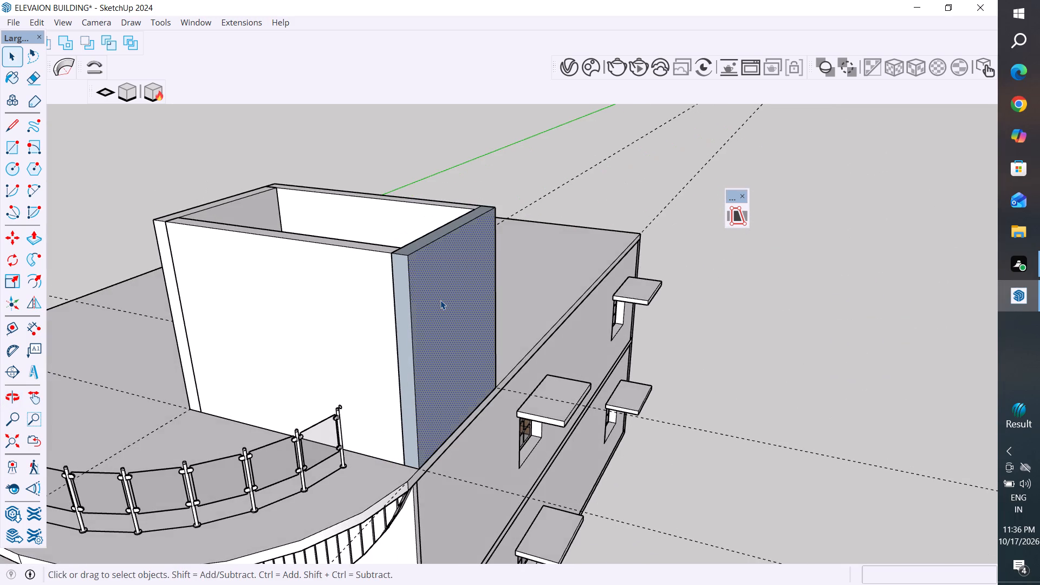
pyautogui.tripleClick(440, 300)
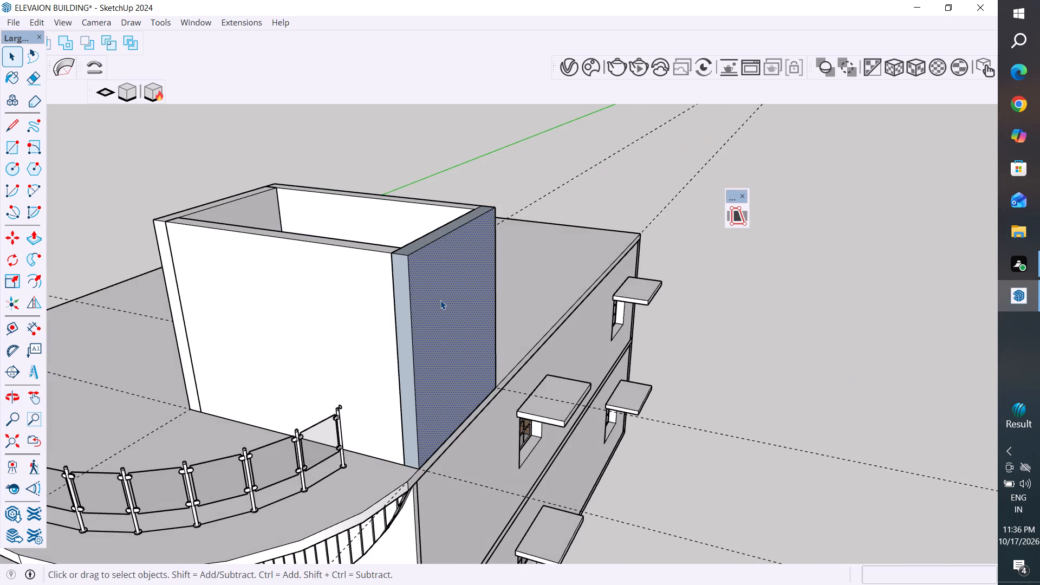
pyautogui.click(428, 281)
pyautogui.click(428, 281)
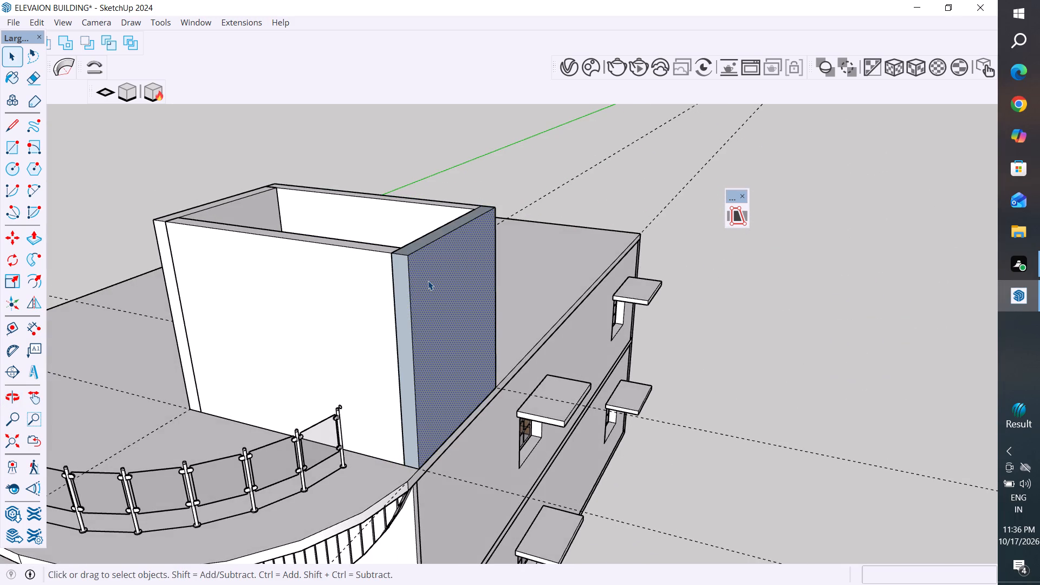
pyautogui.rightClick(428, 281)
pyautogui.click(503, 147)
# Reverse the narrow end face of the roof-edge wall on the railing side.
pyautogui.scroll(2, 405, 336)
pyautogui.click(405, 336)
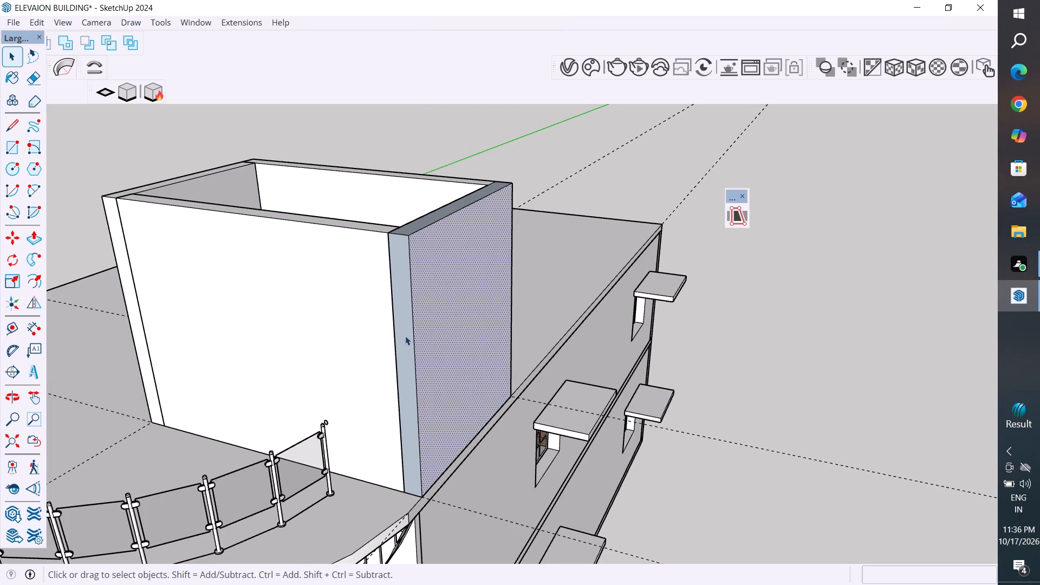
pyautogui.rightClick(405, 336)
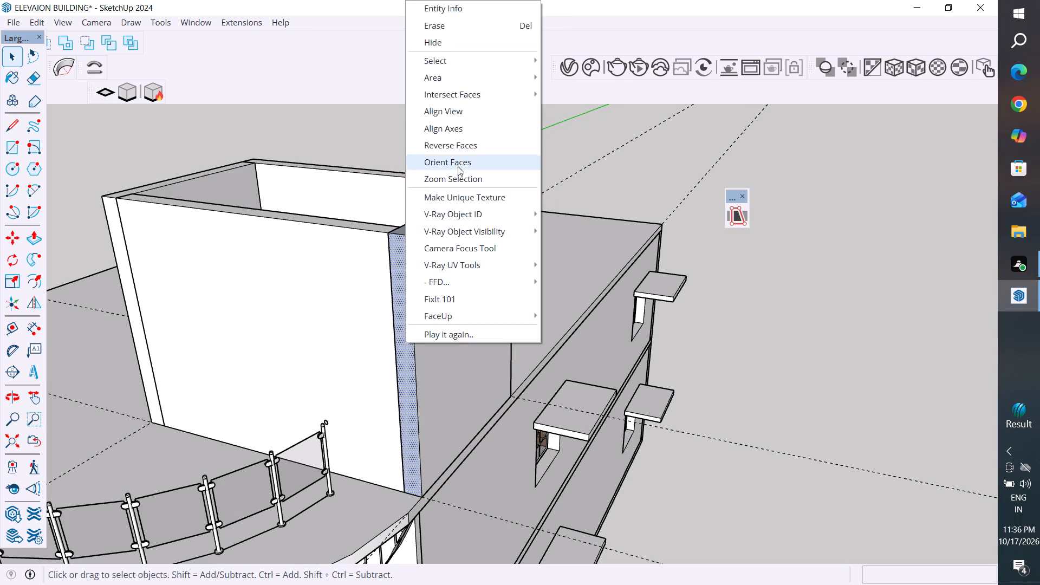
pyautogui.click(461, 151)
# Reverse the top face of the stair enclosure's roof-edge wall.
pyautogui.scroll(-3, 558, 366)
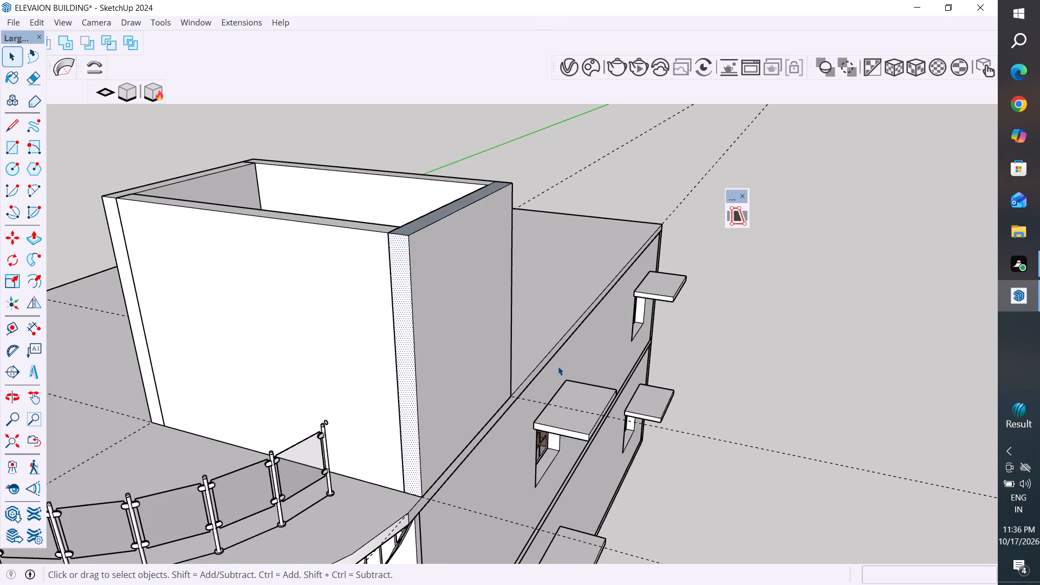
pyautogui.moveTo(589, 305); pyautogui.dragTo(480, 450, button='middle')
pyautogui.scroll(-3, 578, 341)
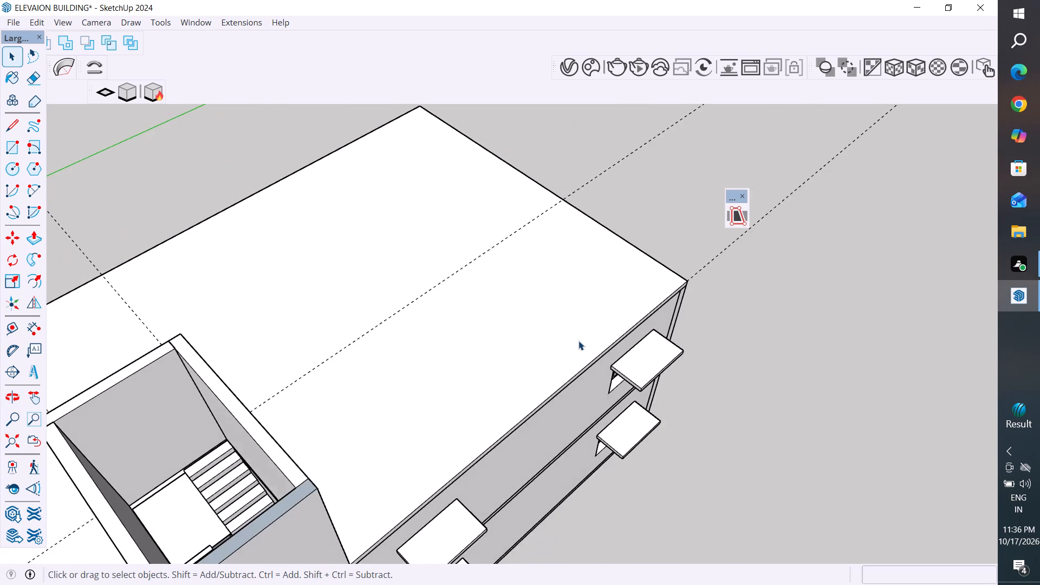
pyautogui.scroll(-9, 578, 341)
pyautogui.moveTo(586, 369); pyautogui.dragTo(304, 452, button='middle')
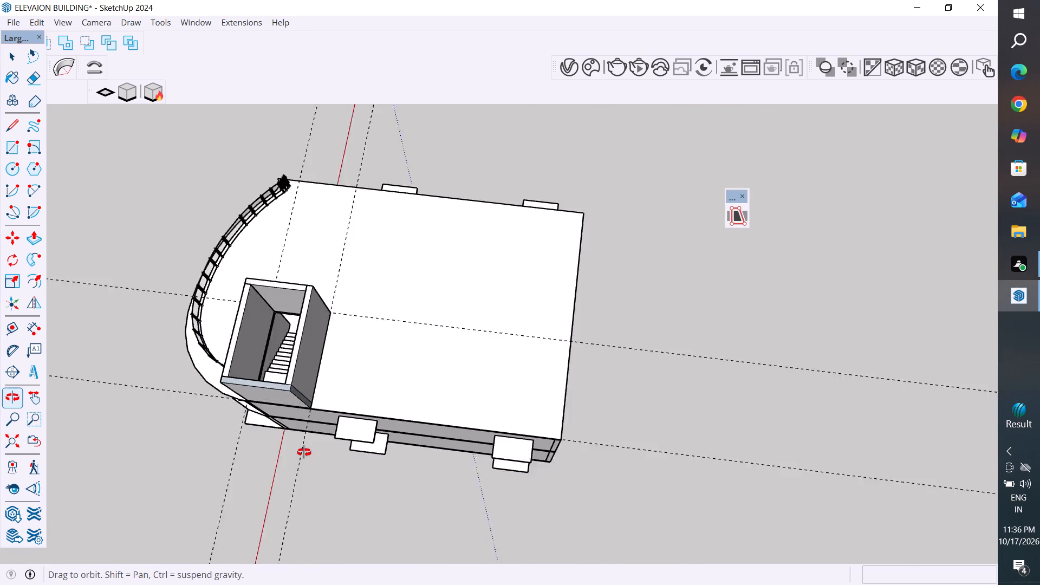
pyautogui.moveTo(304, 452); pyautogui.dragTo(279, 439, button='middle')
pyautogui.scroll(17, 281, 288)
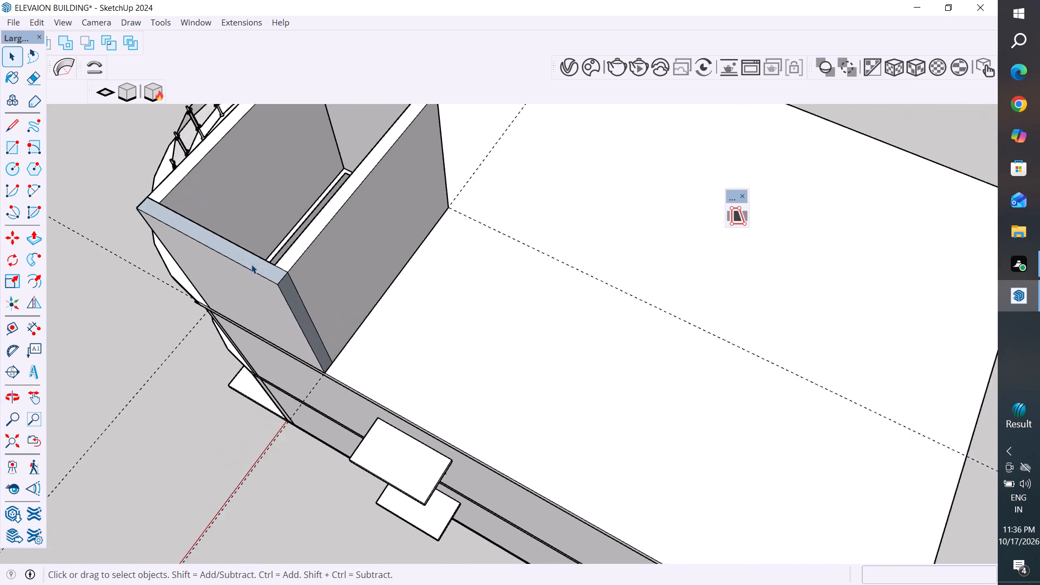
pyautogui.rightClick(251, 264)
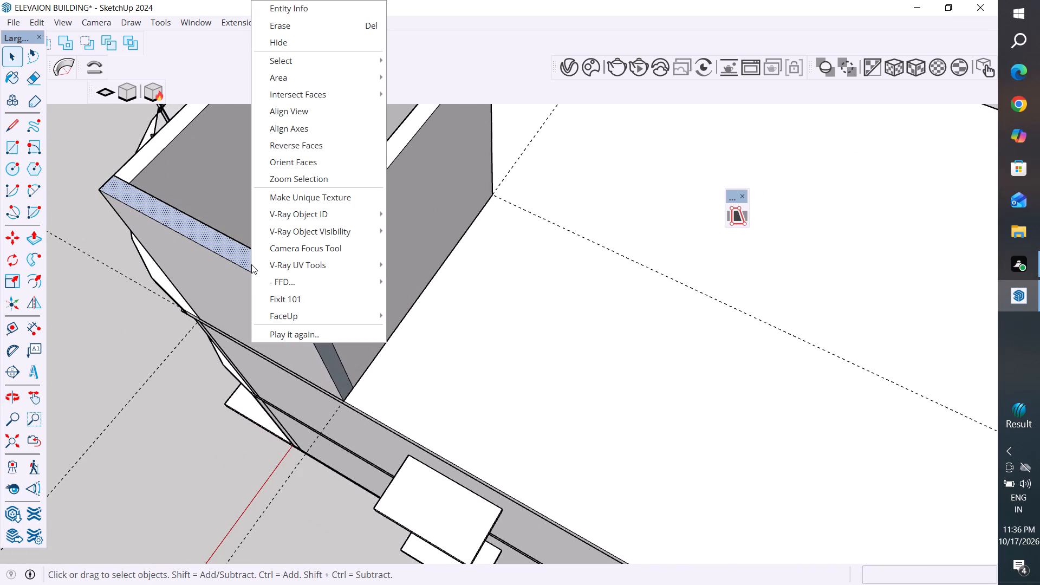
pyautogui.click(341, 148)
# Reverse the narrow end face of the roof-edge wall on the side away from the railing.
pyautogui.moveTo(718, 340); pyautogui.dragTo(542, 381, button='middle')
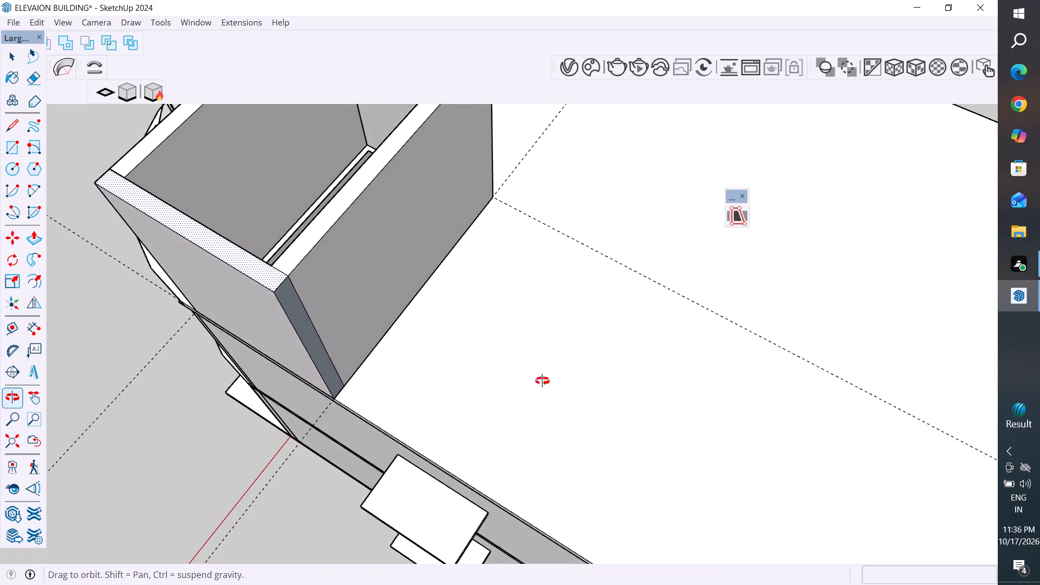
pyautogui.moveTo(542, 381); pyautogui.dragTo(438, 314, button='middle')
pyautogui.scroll(-11, 660, 434)
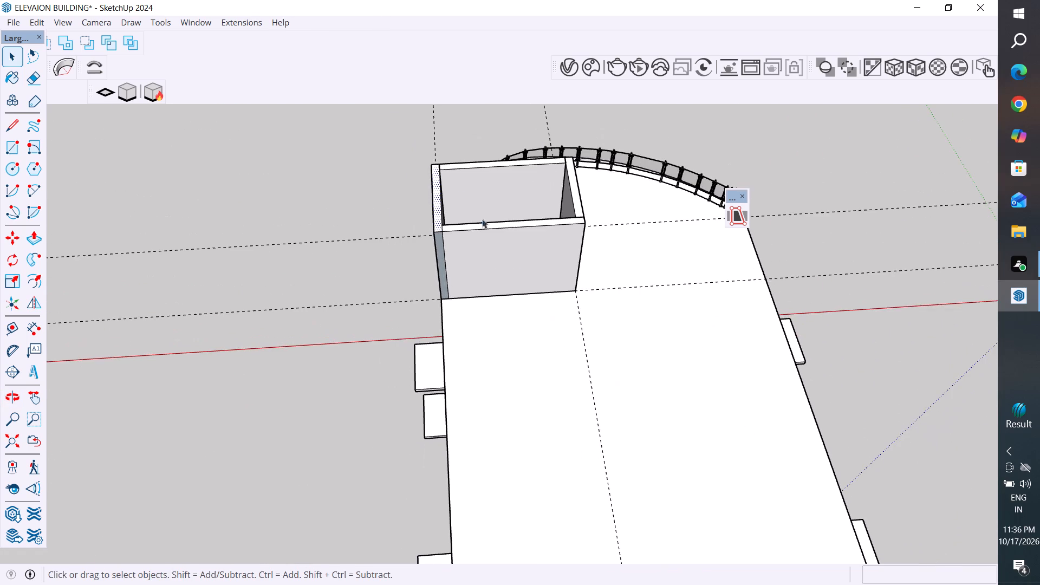
pyautogui.scroll(8, 452, 170)
pyautogui.click(432, 353)
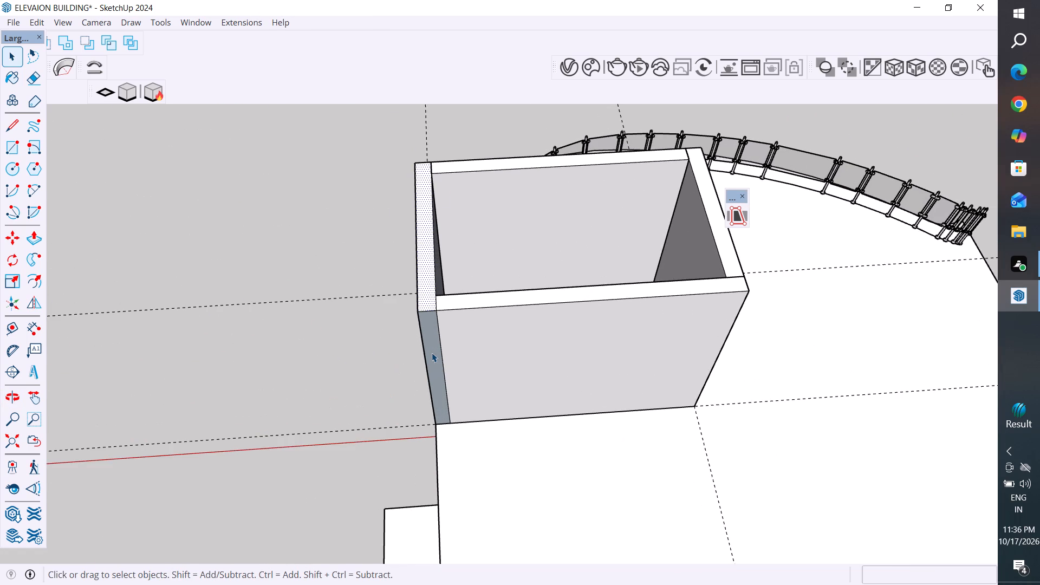
pyautogui.rightClick(432, 353)
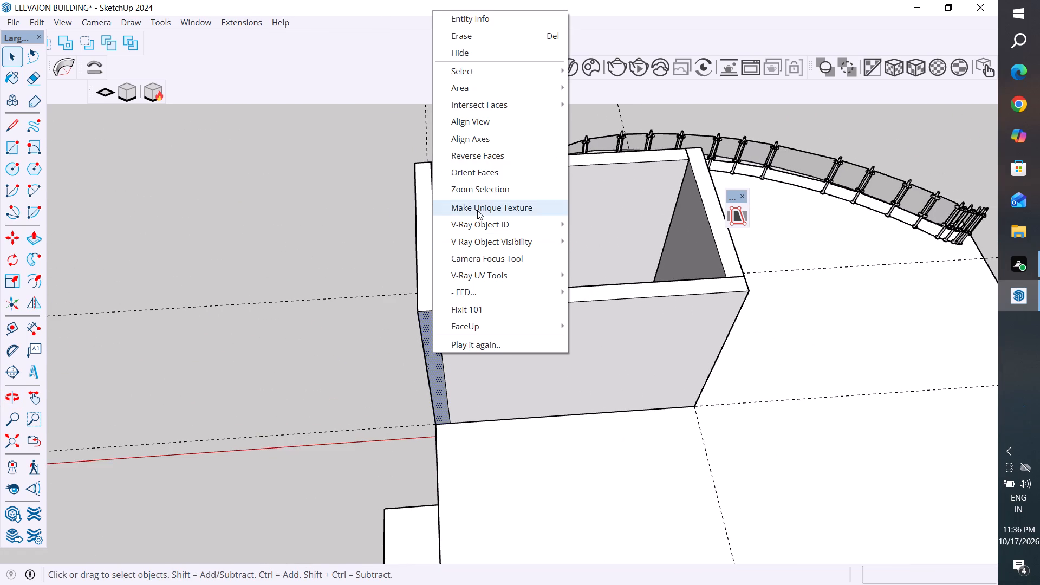
pyautogui.click(494, 153)
# Reverse the inner face of the roof-edge wall, inside the stair enclosure, and clear the selection.
pyautogui.scroll(-5, 489, 484)
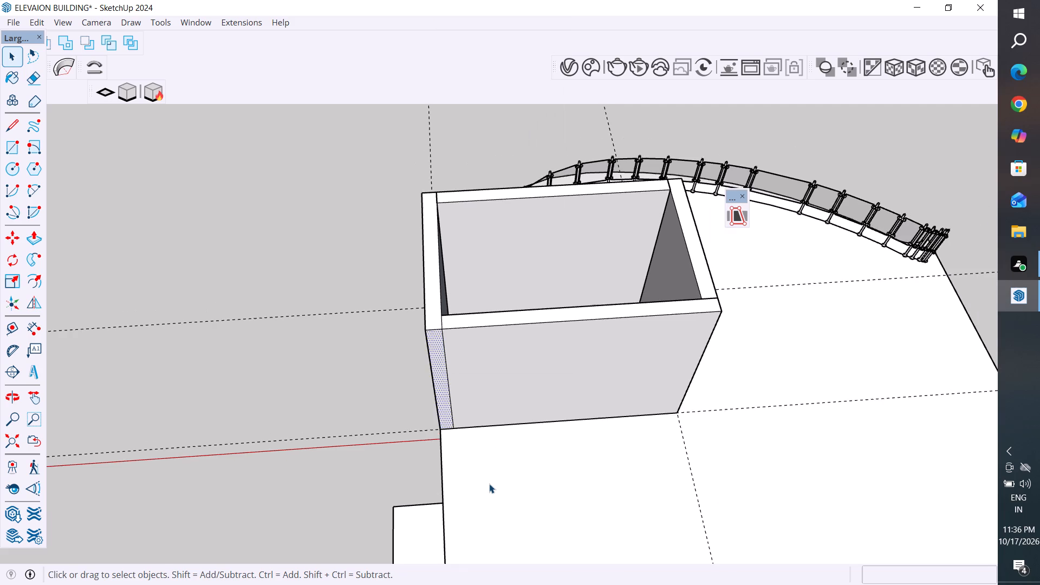
pyautogui.scroll(-5, 489, 484)
pyautogui.moveTo(578, 469); pyautogui.dragTo(369, 490, button='middle')
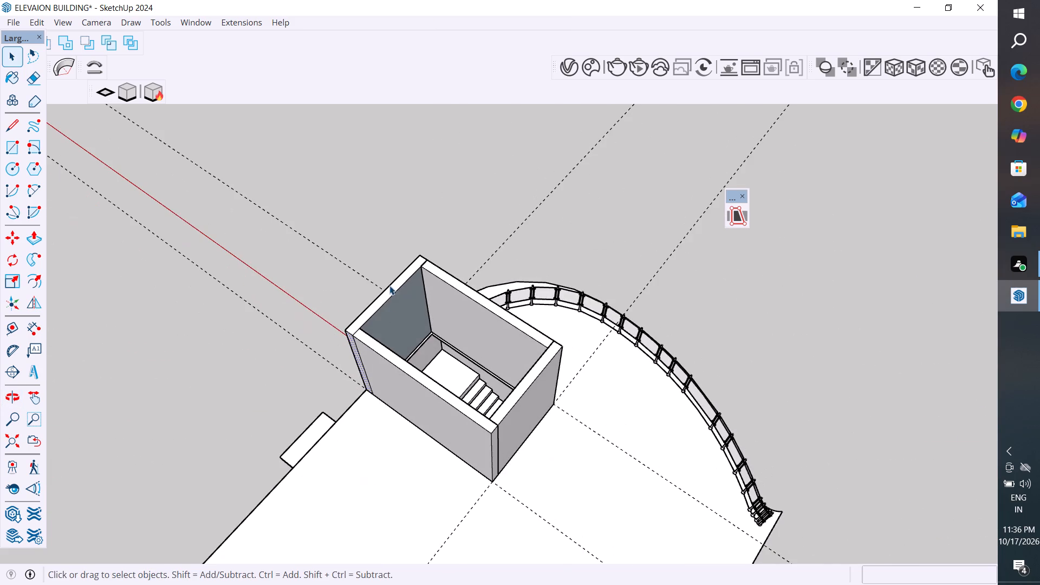
pyautogui.scroll(5, 390, 283)
pyautogui.moveTo(412, 303); pyautogui.dragTo(320, 258, button='middle')
pyautogui.scroll(4, 360, 275)
pyautogui.click(370, 249)
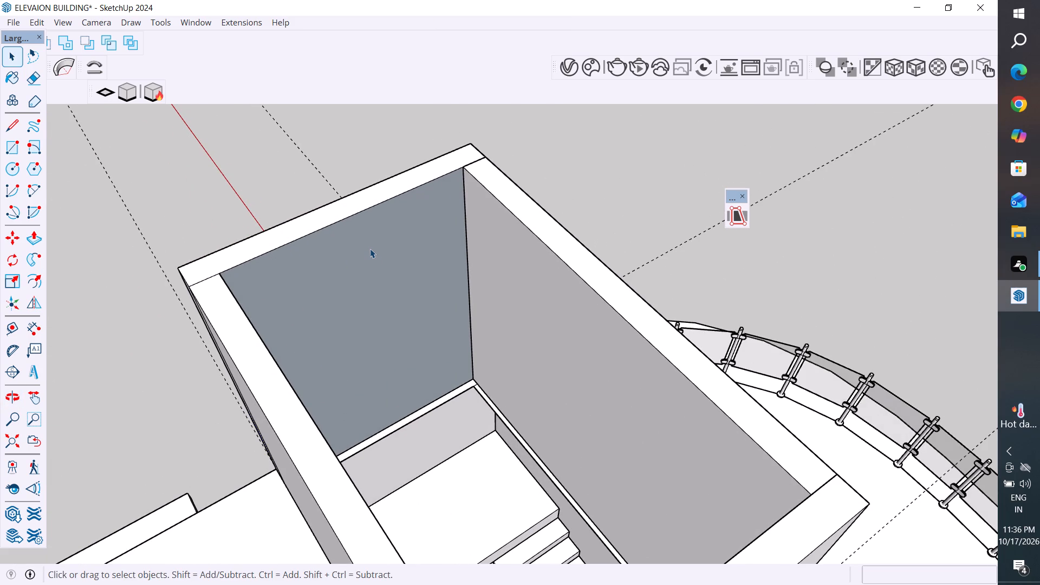
pyautogui.rightClick(370, 249)
pyautogui.click(420, 146)
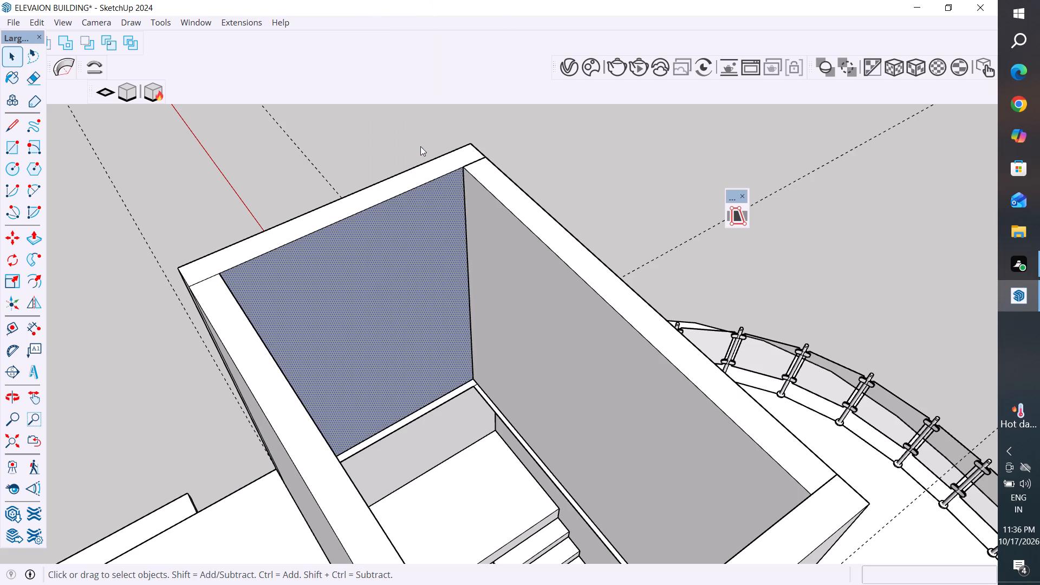
pyautogui.click(615, 162)
# Delete the four dashed guide lines crossing at the stair enclosure, two along each horizontal axis.
pyautogui.scroll(-10, 502, 407)
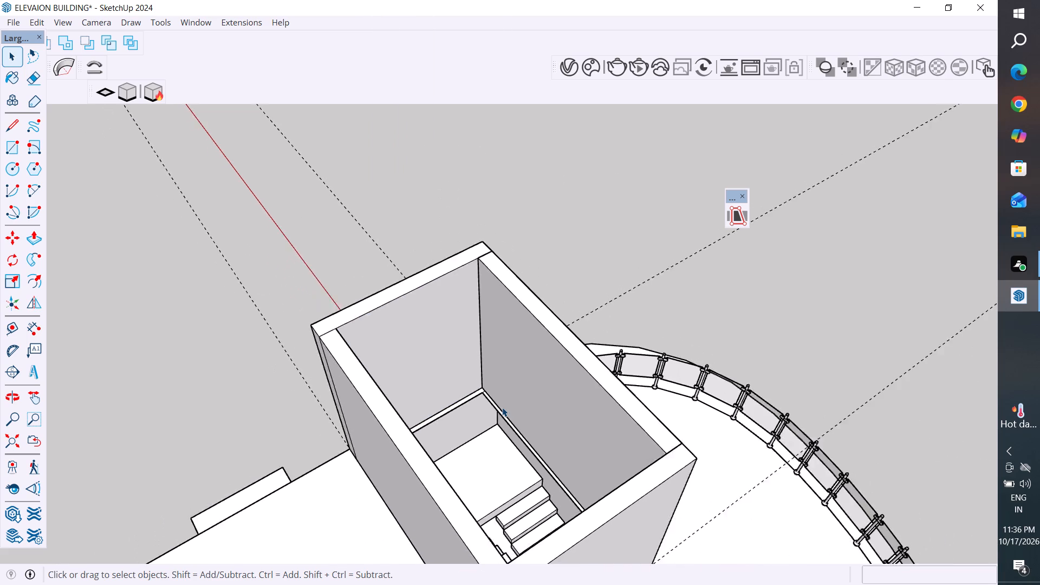
pyautogui.moveTo(502, 407); pyautogui.dragTo(740, 476, button='middle')
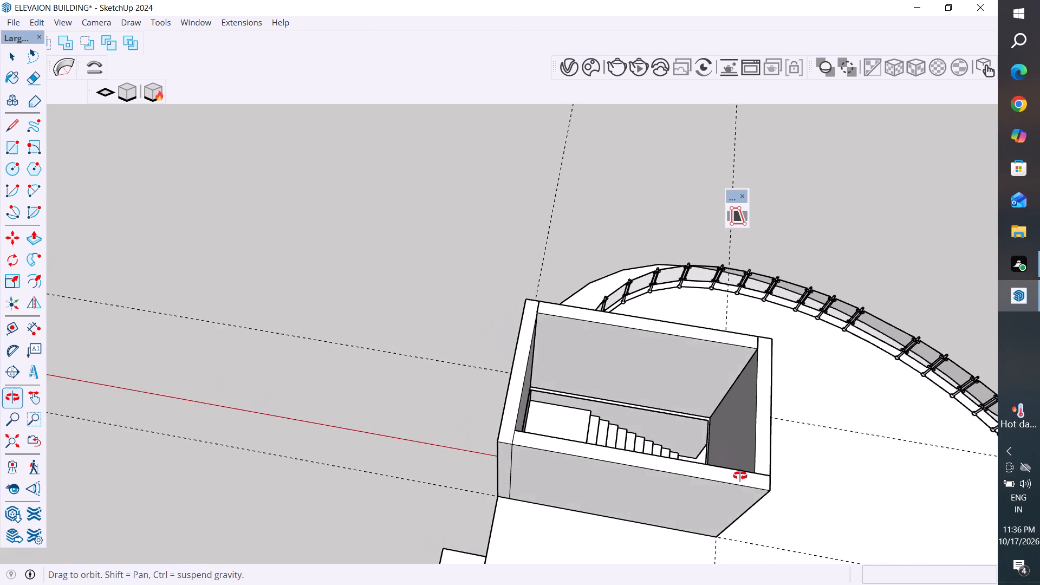
pyautogui.moveTo(740, 476); pyautogui.dragTo(744, 478, button='middle')
pyautogui.scroll(-5, 498, 397)
pyautogui.scroll(-7, 412, 342)
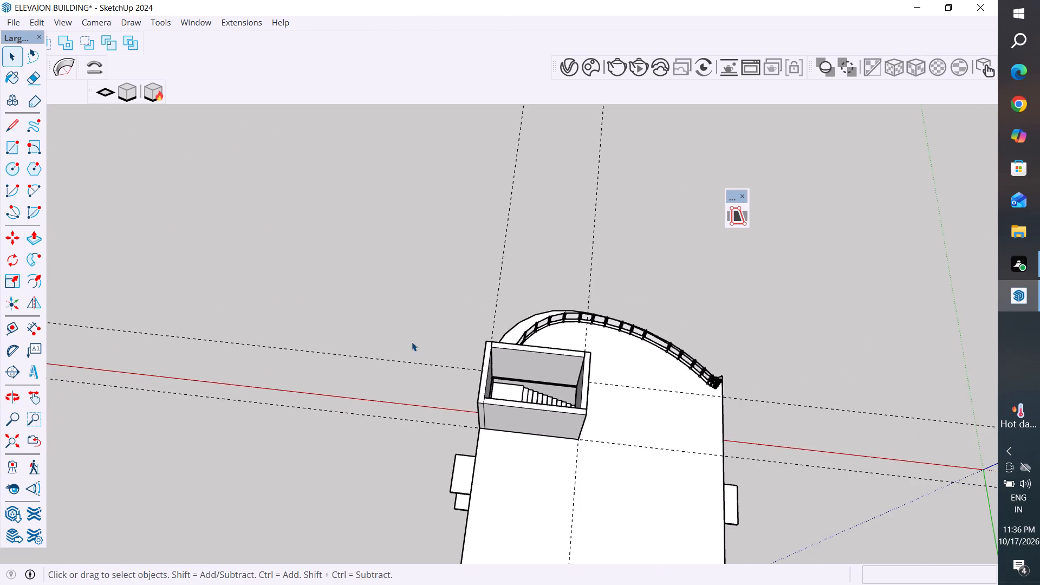
pyautogui.scroll(-3, 412, 342)
pyautogui.moveTo(393, 304); pyautogui.dragTo(285, 447)
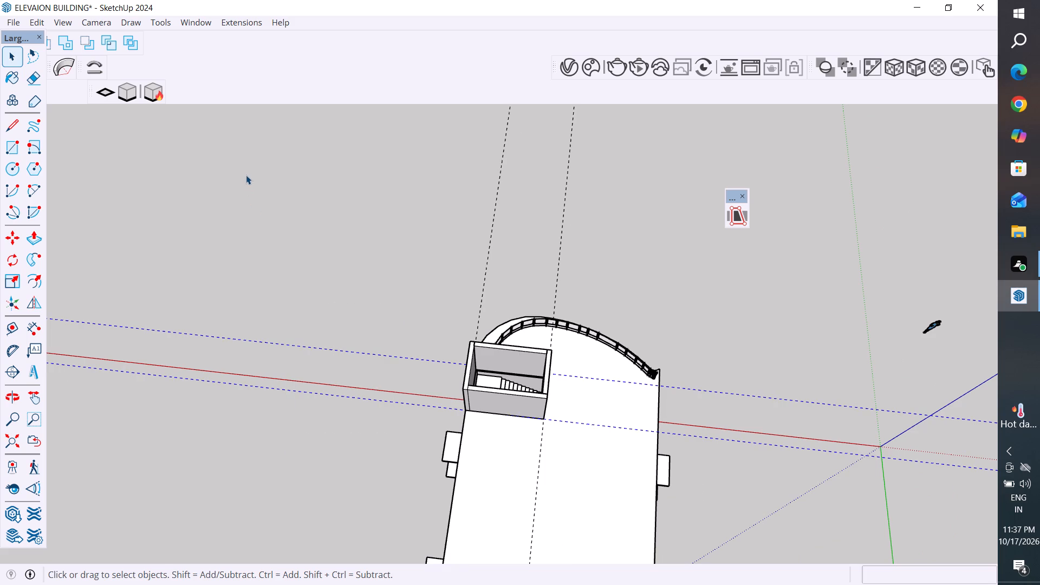
pyautogui.press('Delete')
pyautogui.moveTo(617, 175); pyautogui.dragTo(438, 250)
pyautogui.press('Delete')
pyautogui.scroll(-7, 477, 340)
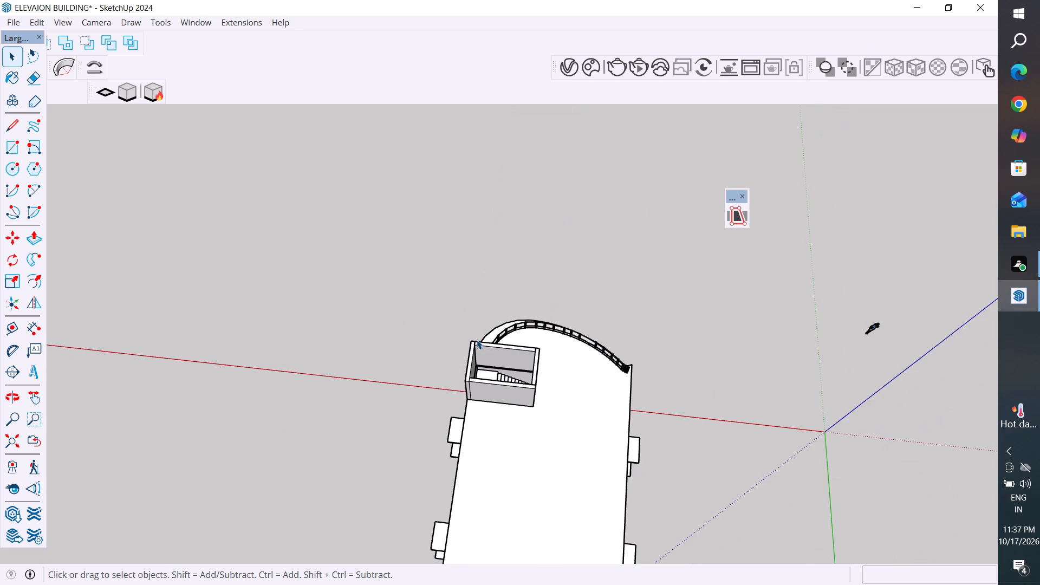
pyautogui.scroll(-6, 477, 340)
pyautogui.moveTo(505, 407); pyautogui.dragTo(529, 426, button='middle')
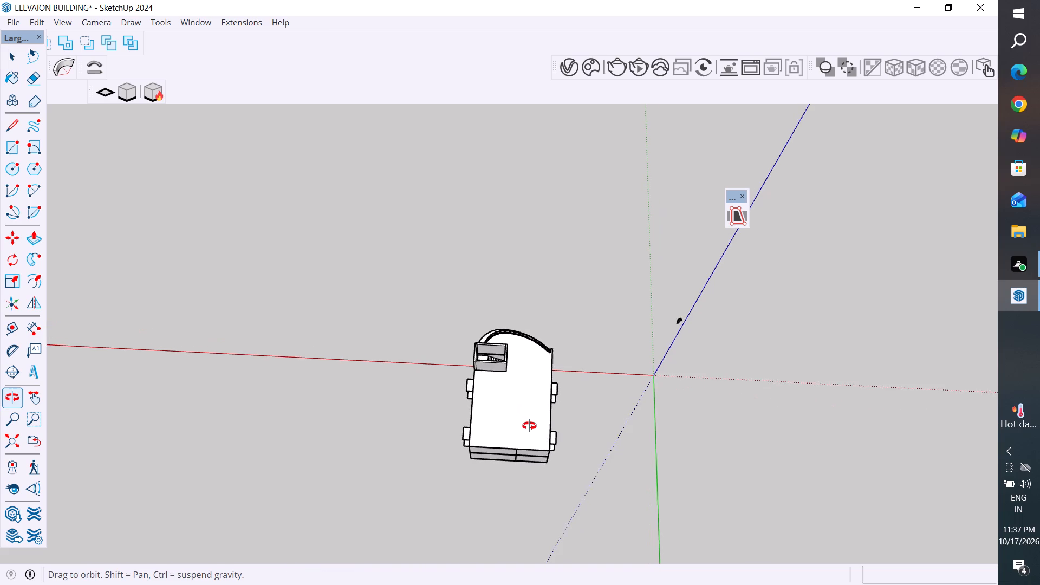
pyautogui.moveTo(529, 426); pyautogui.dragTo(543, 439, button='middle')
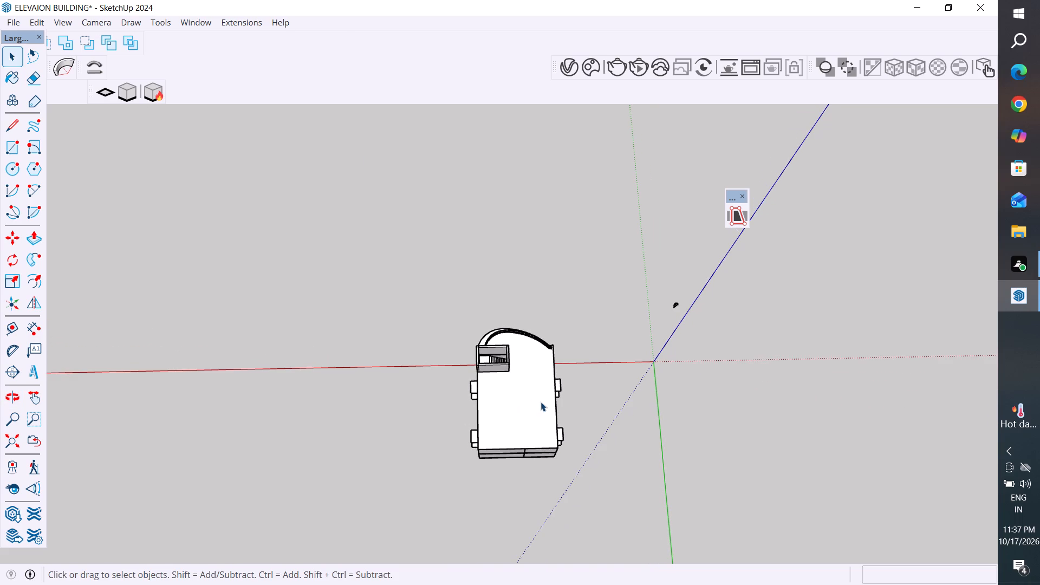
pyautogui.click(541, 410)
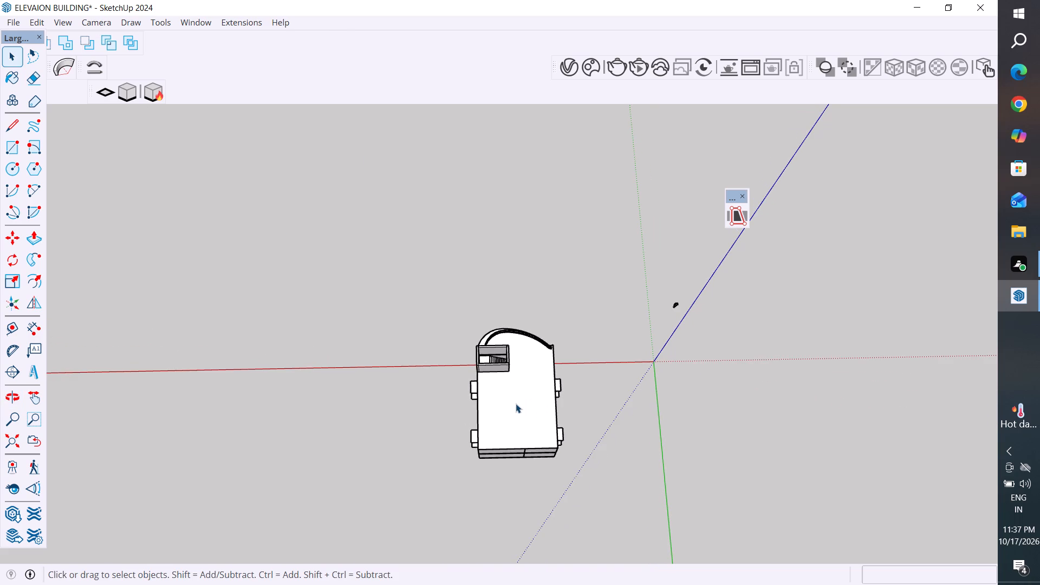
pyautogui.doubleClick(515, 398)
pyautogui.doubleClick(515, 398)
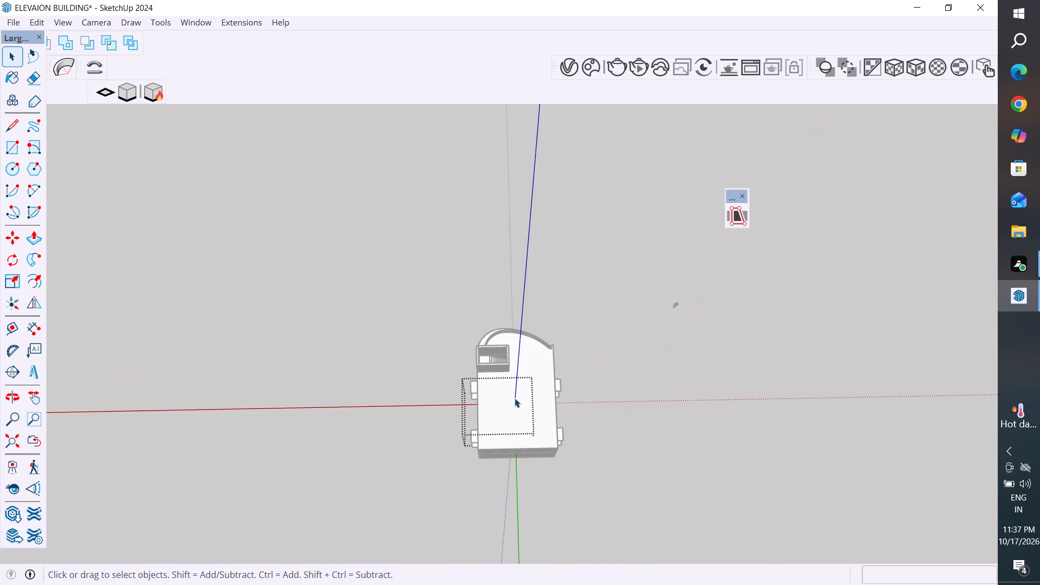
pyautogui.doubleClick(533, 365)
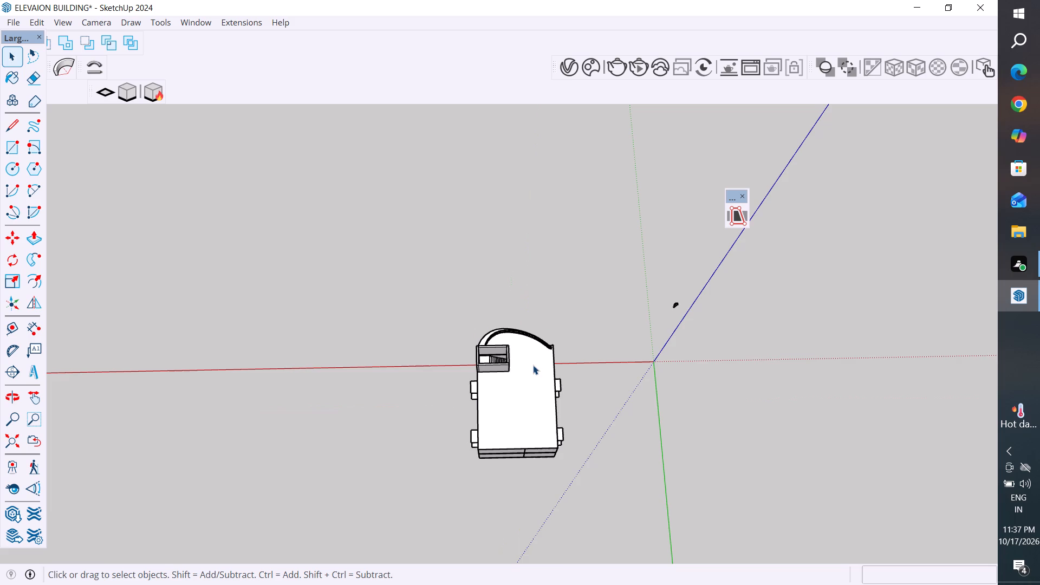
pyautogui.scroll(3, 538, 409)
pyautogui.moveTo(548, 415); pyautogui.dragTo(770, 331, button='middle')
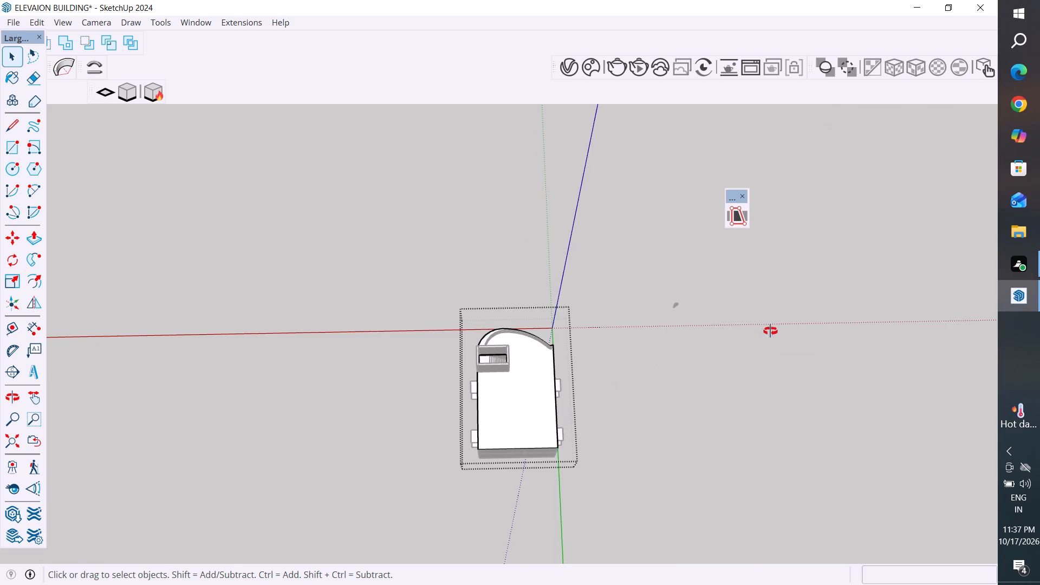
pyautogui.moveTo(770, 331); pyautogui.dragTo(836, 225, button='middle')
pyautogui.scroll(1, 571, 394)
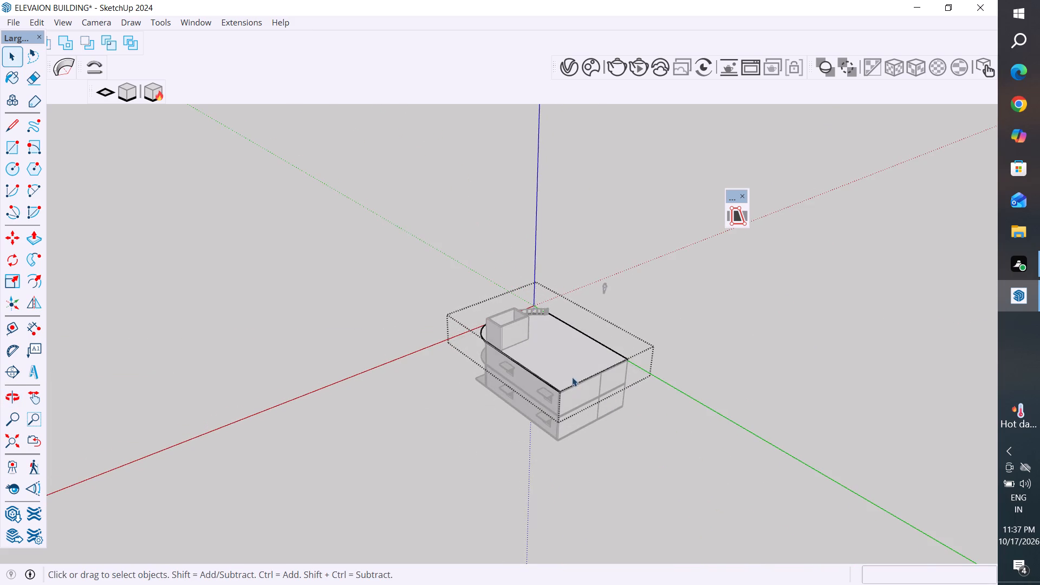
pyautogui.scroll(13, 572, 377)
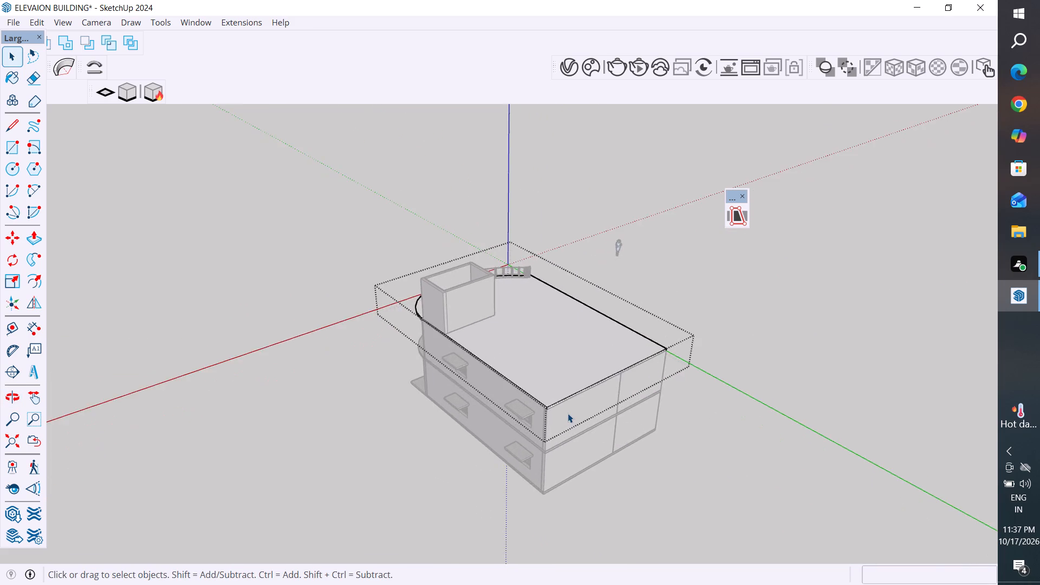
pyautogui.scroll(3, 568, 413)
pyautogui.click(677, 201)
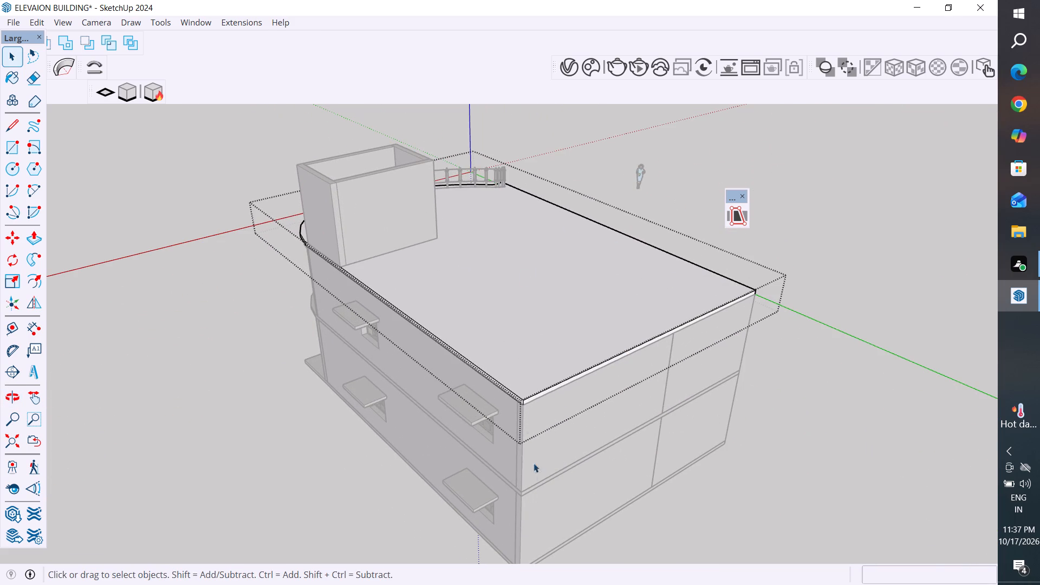
# Offset the roof slab's top face outline inward by about 1' 5/8" and close the slab group.
pyautogui.scroll(-5, 537, 485)
pyautogui.moveTo(575, 270); pyautogui.dragTo(589, 308, button='middle')
pyautogui.scroll(2, 556, 360)
pyautogui.scroll(2, 561, 276)
pyautogui.click(534, 337)
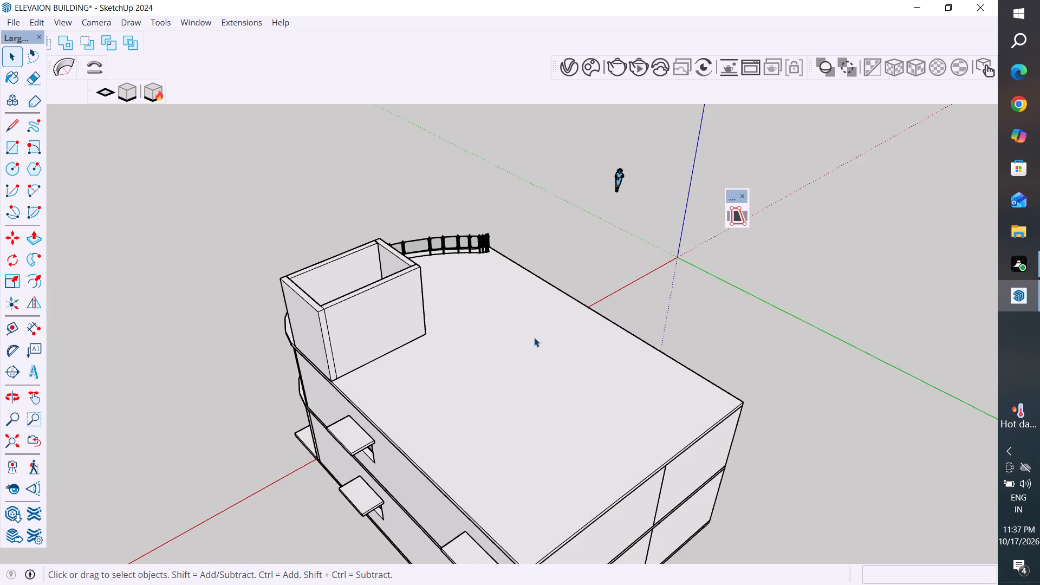
pyautogui.tripleClick(534, 337)
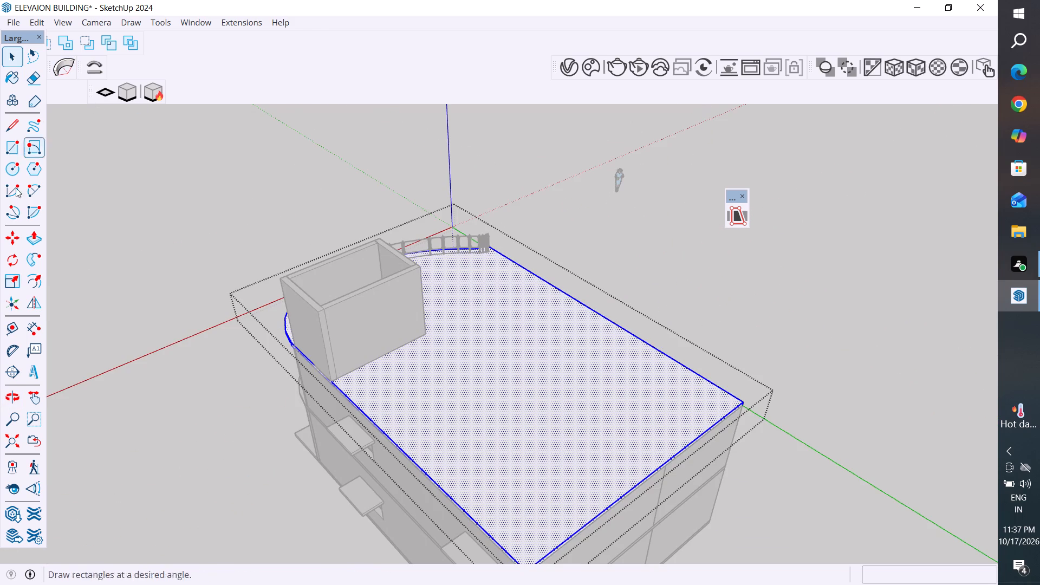
pyautogui.click(34, 274)
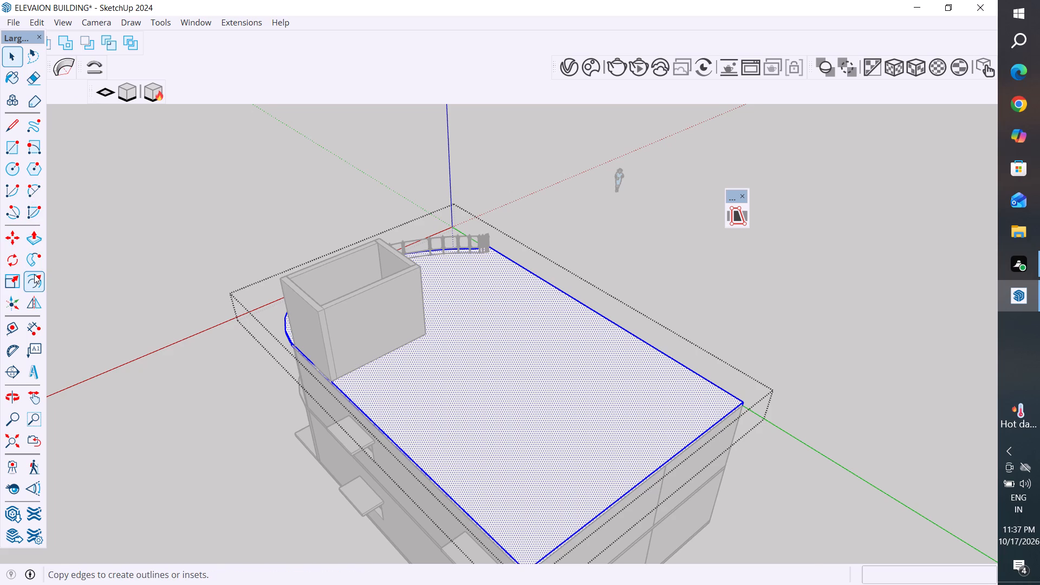
pyautogui.scroll(3, 499, 291)
pyautogui.moveTo(488, 291); pyautogui.dragTo(529, 333, button='middle')
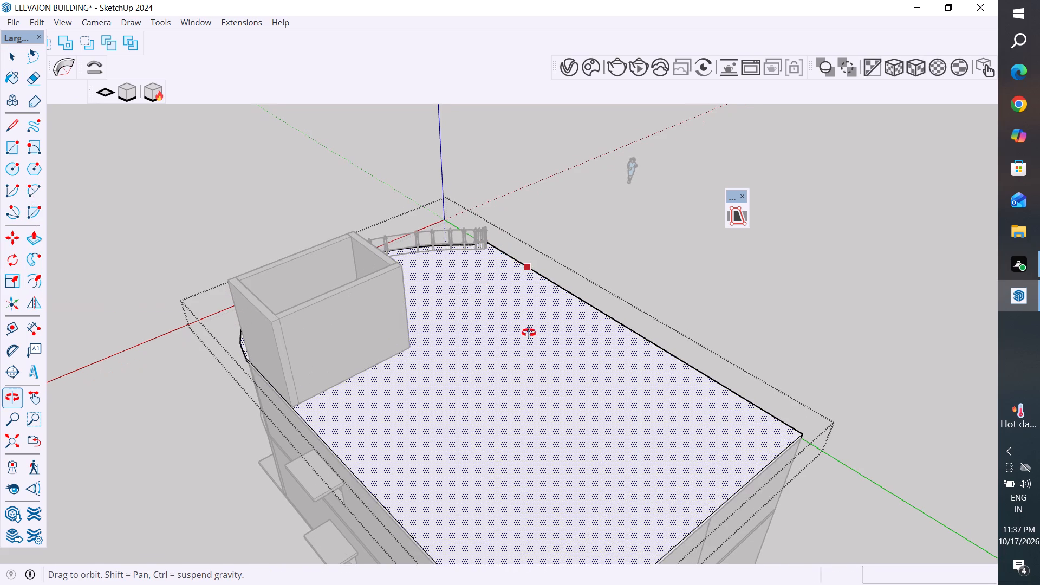
pyautogui.moveTo(529, 333); pyautogui.dragTo(637, 374, button='middle')
pyautogui.scroll(4, 458, 248)
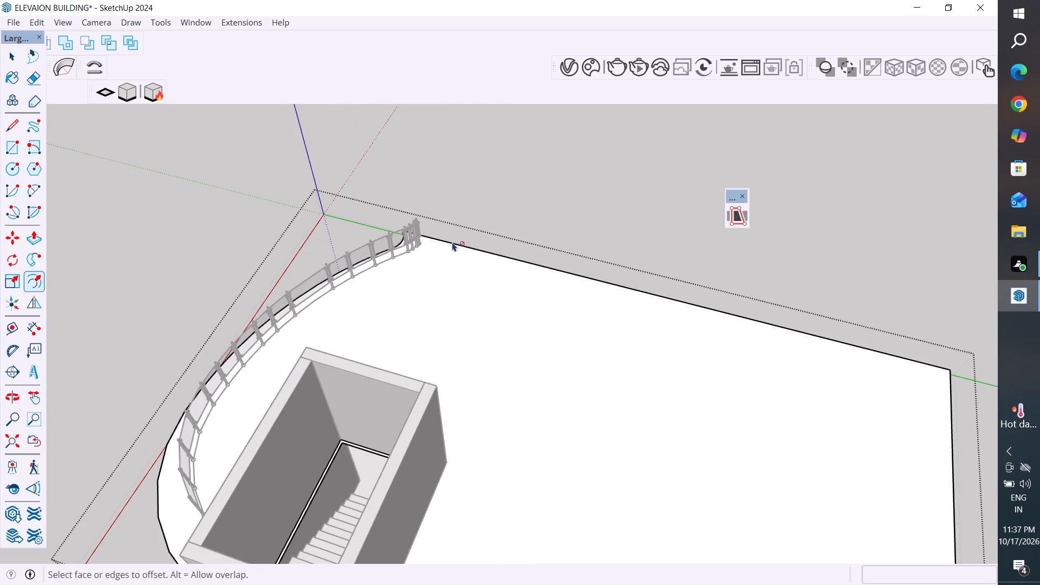
pyautogui.moveTo(451, 248); pyautogui.dragTo(451, 251)
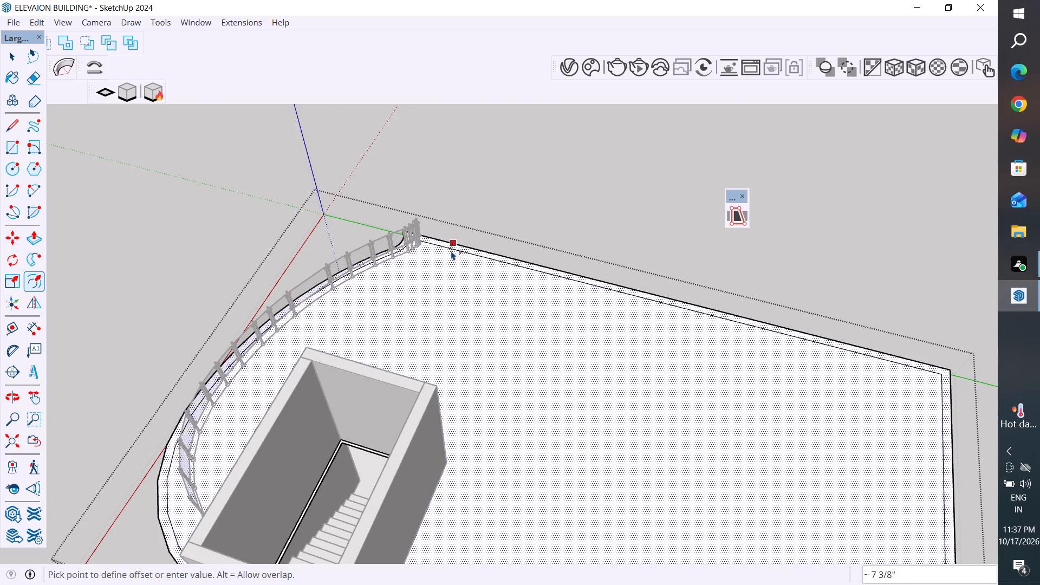
pyautogui.moveTo(451, 251); pyautogui.dragTo(457, 255)
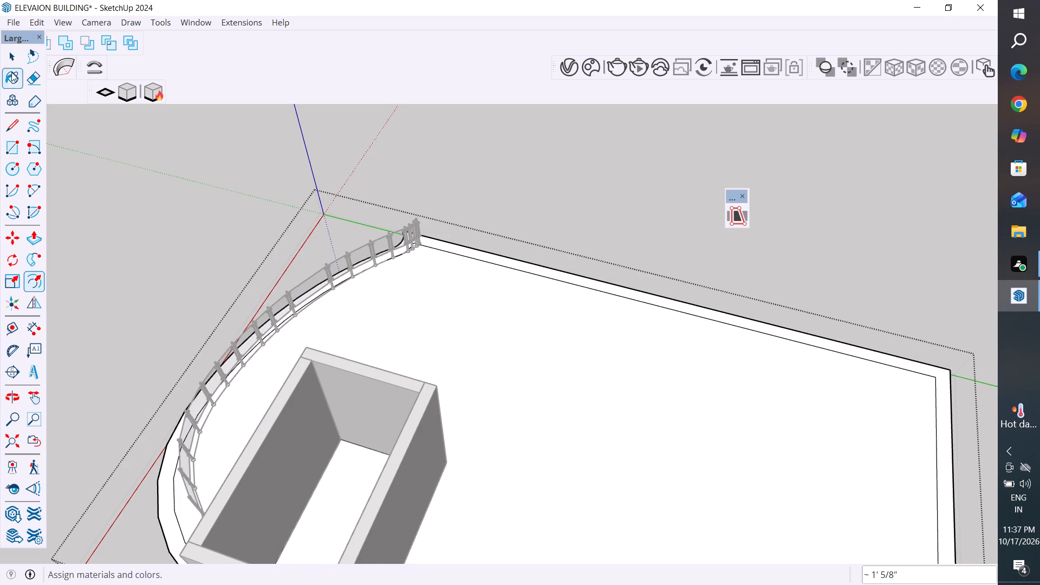
pyautogui.click(12, 59)
pyautogui.click(136, 216)
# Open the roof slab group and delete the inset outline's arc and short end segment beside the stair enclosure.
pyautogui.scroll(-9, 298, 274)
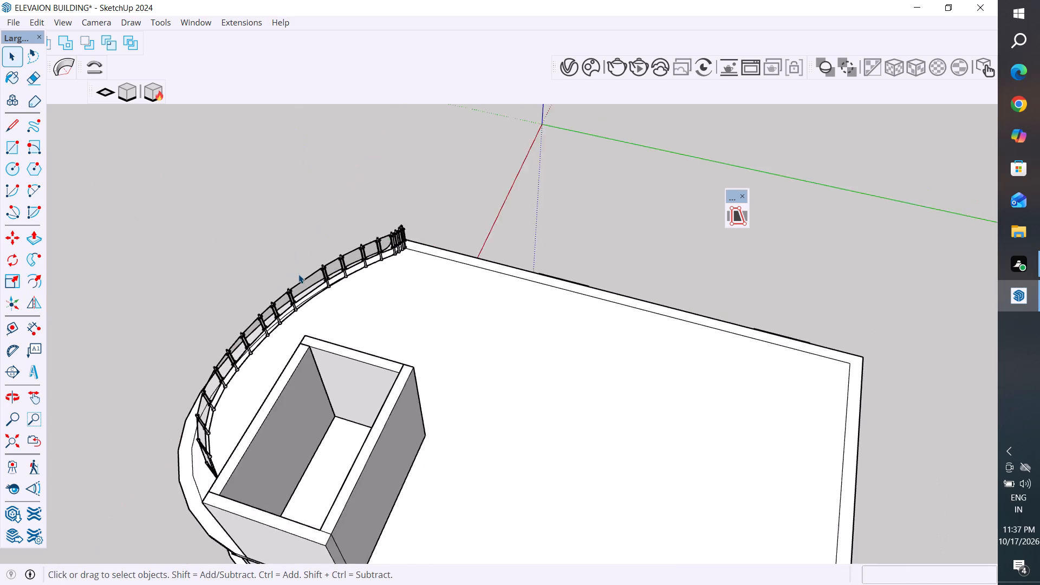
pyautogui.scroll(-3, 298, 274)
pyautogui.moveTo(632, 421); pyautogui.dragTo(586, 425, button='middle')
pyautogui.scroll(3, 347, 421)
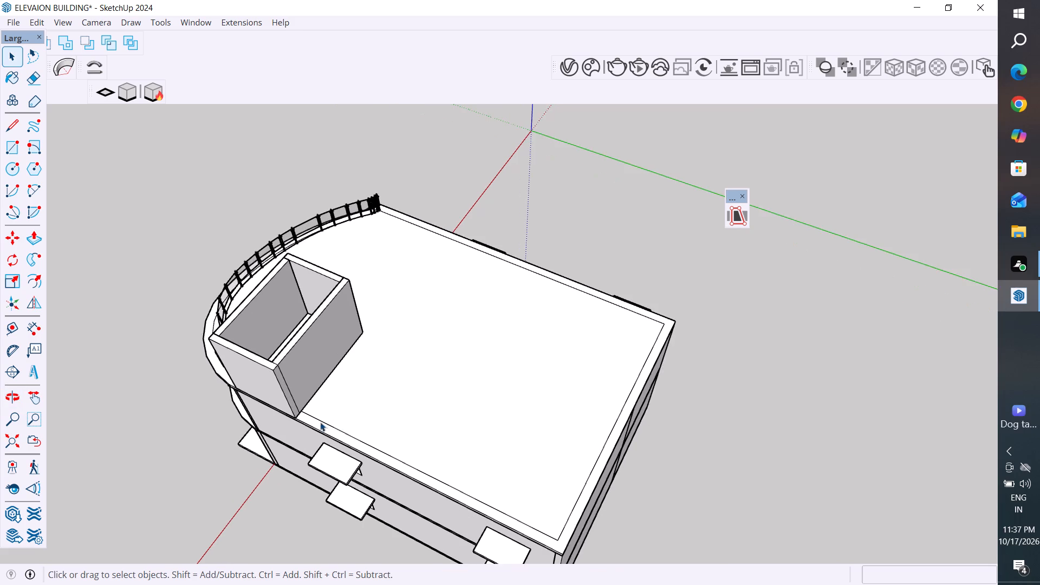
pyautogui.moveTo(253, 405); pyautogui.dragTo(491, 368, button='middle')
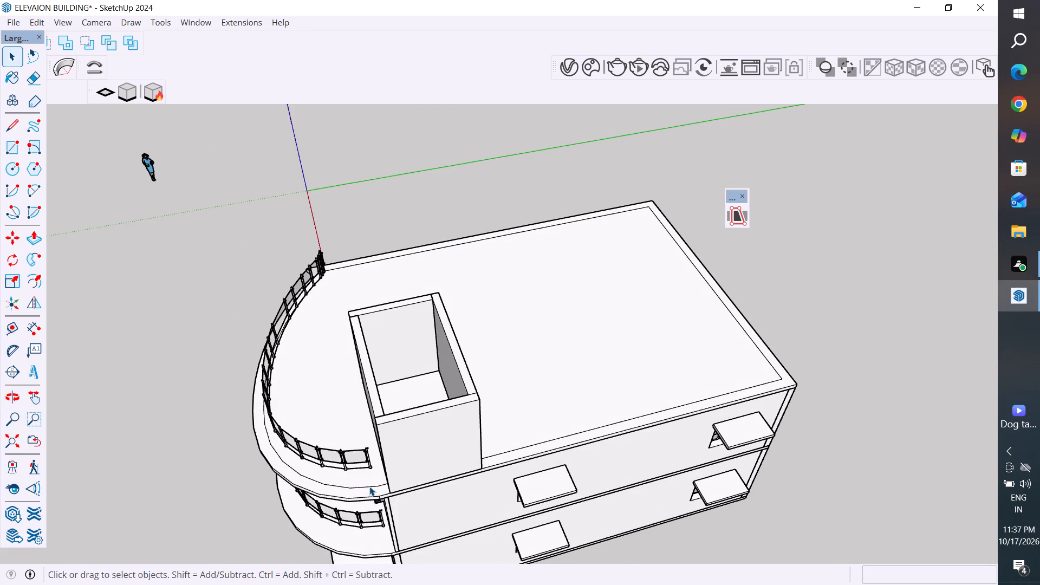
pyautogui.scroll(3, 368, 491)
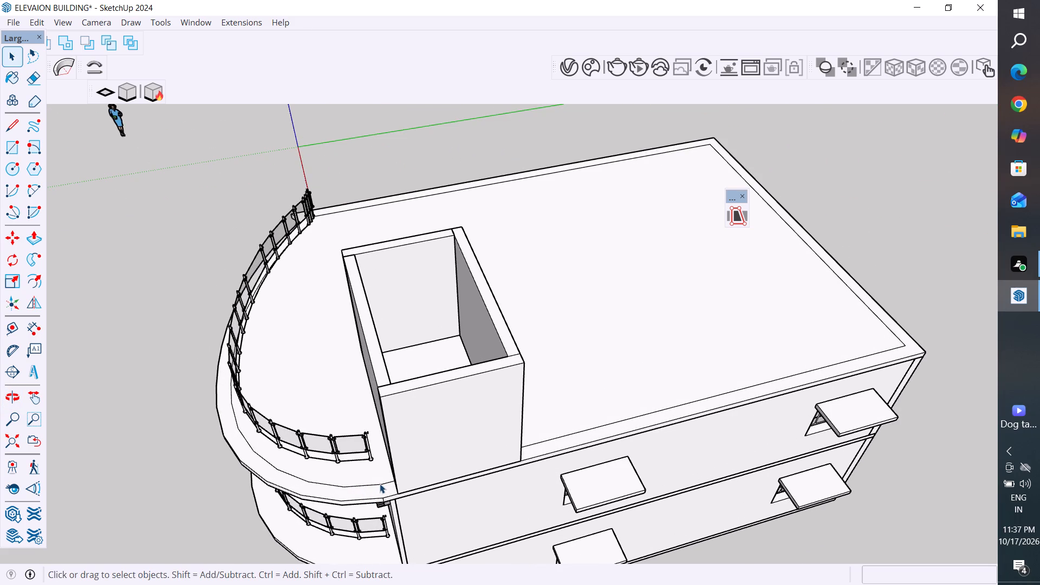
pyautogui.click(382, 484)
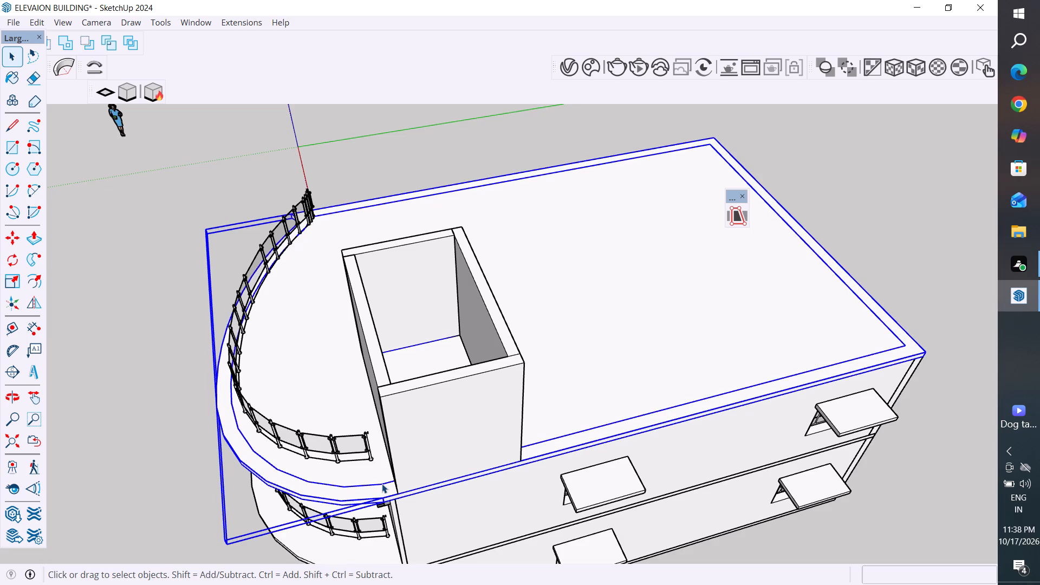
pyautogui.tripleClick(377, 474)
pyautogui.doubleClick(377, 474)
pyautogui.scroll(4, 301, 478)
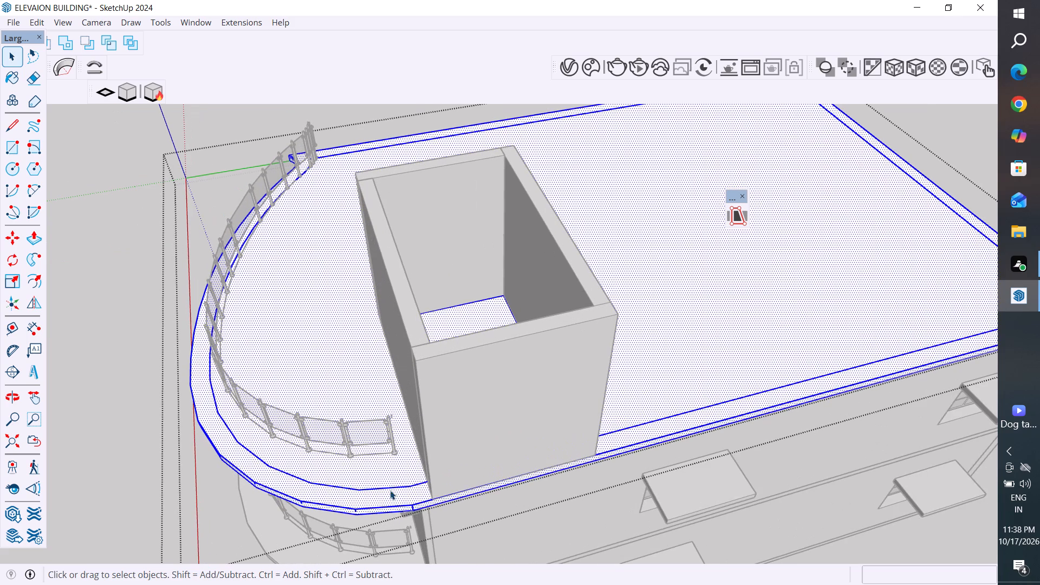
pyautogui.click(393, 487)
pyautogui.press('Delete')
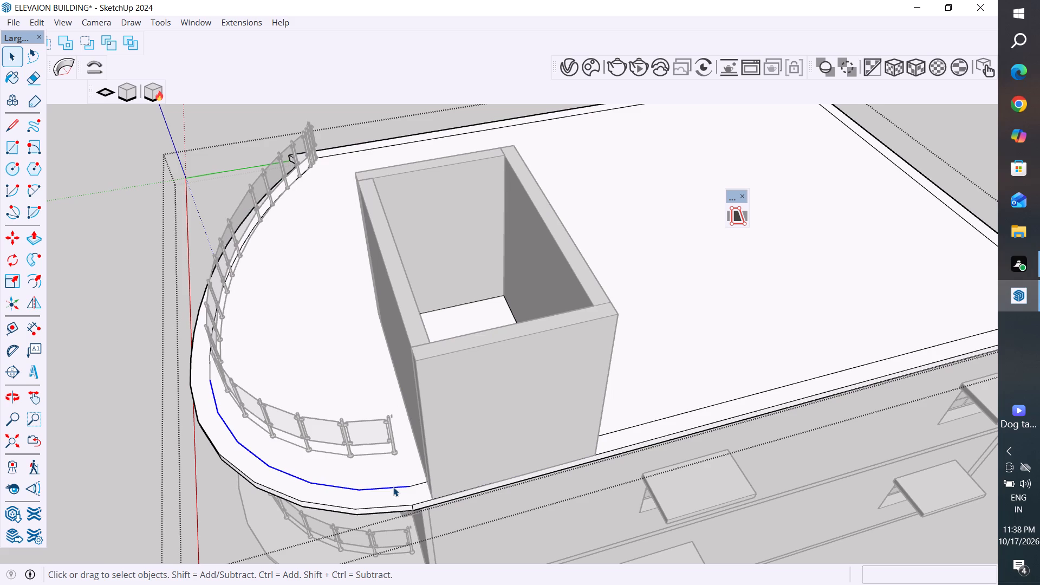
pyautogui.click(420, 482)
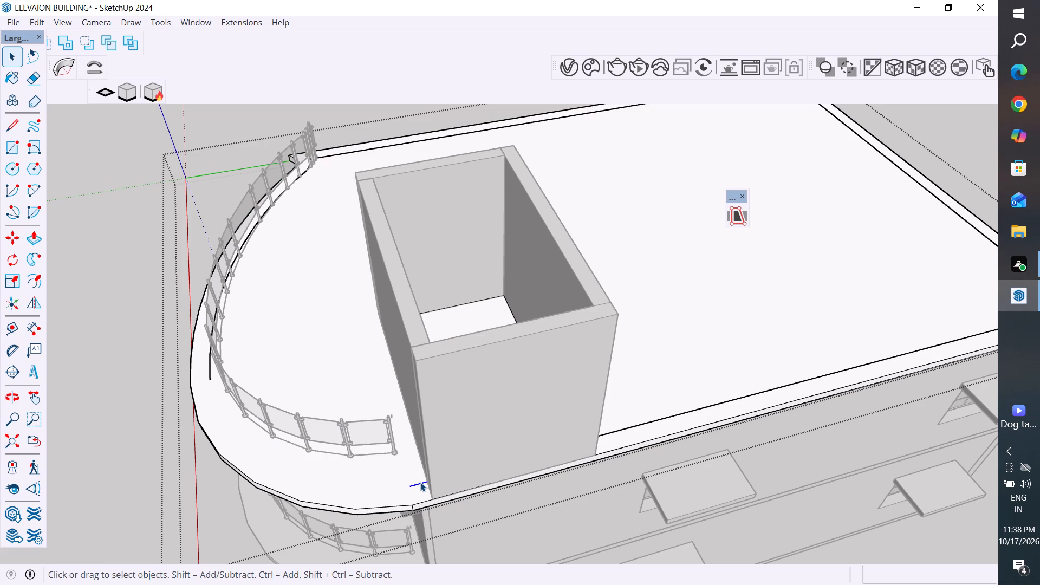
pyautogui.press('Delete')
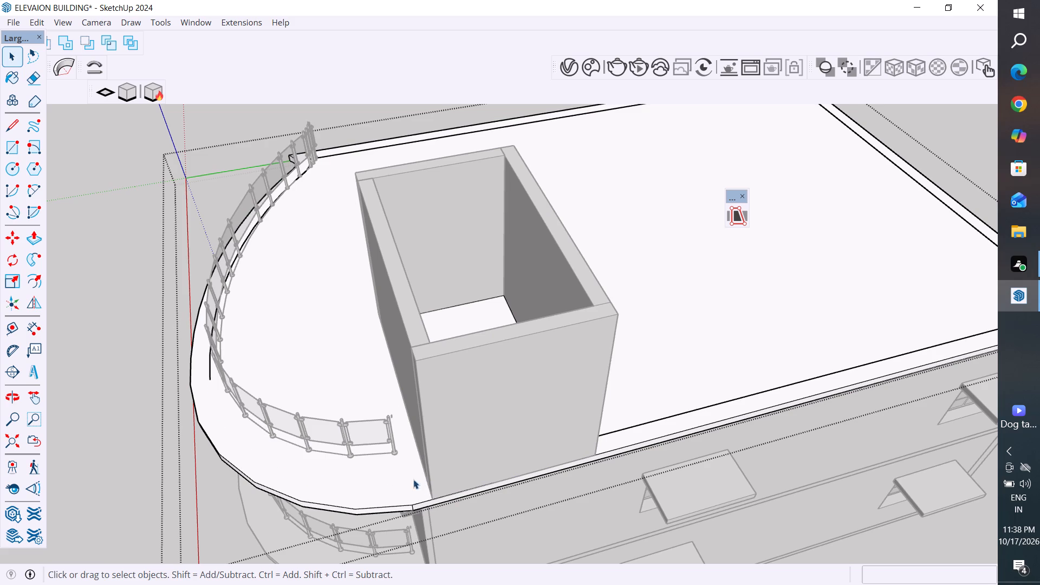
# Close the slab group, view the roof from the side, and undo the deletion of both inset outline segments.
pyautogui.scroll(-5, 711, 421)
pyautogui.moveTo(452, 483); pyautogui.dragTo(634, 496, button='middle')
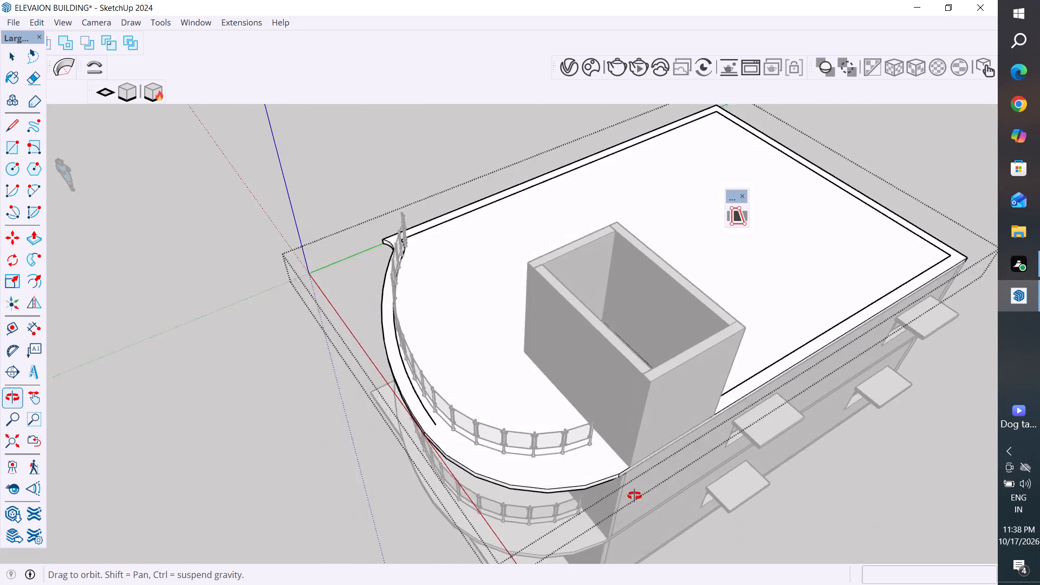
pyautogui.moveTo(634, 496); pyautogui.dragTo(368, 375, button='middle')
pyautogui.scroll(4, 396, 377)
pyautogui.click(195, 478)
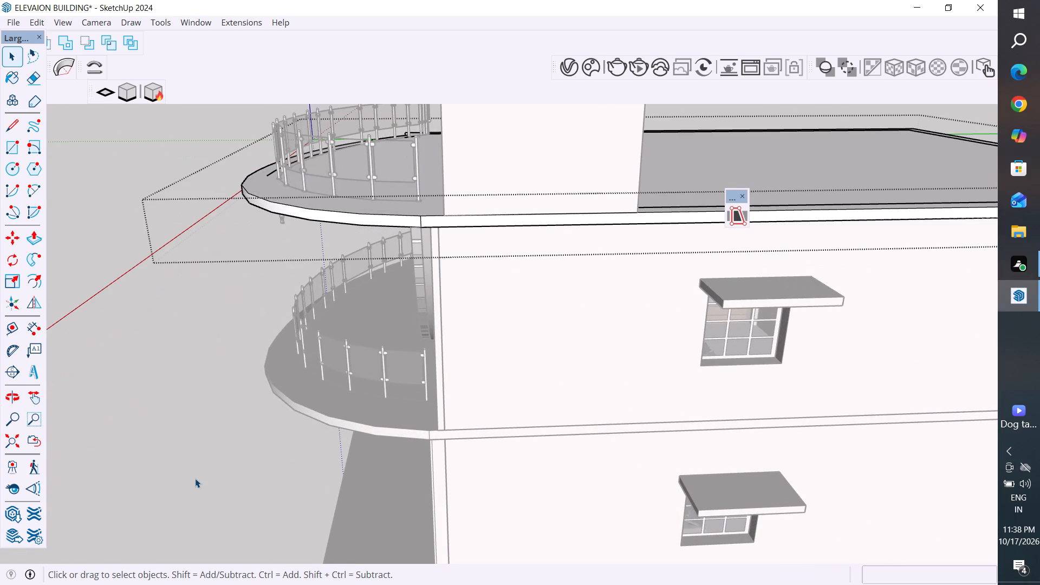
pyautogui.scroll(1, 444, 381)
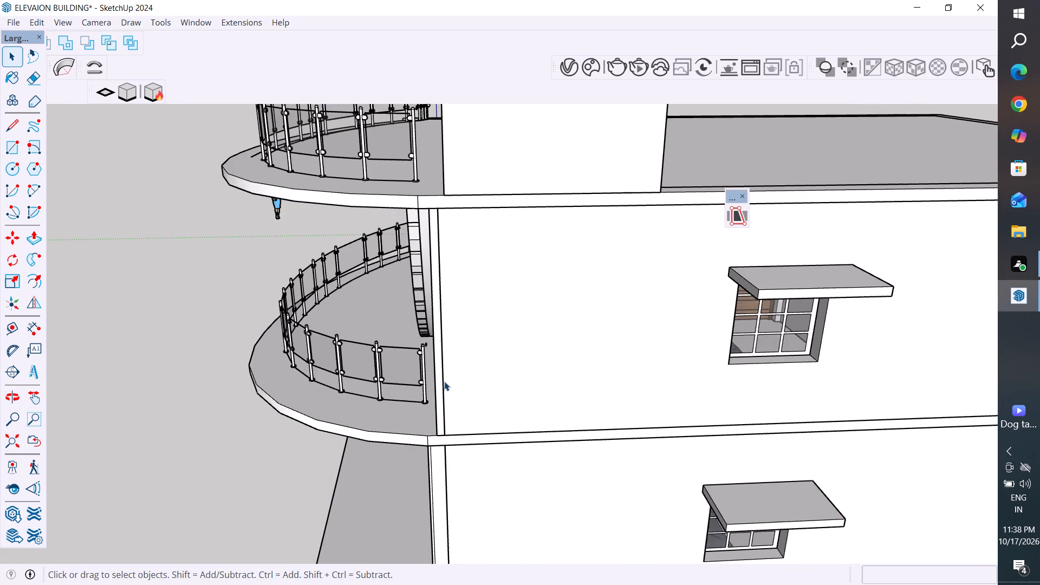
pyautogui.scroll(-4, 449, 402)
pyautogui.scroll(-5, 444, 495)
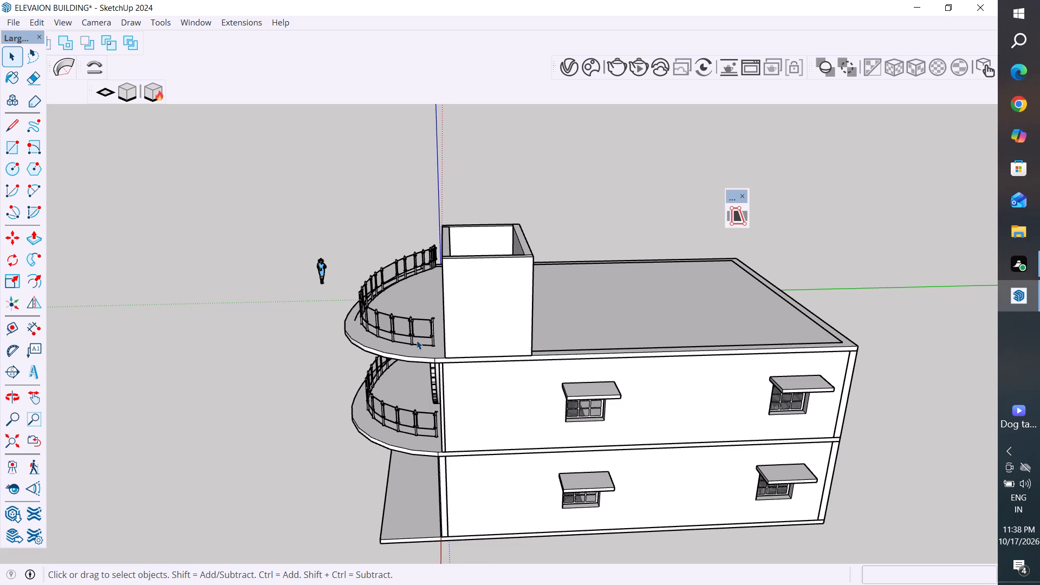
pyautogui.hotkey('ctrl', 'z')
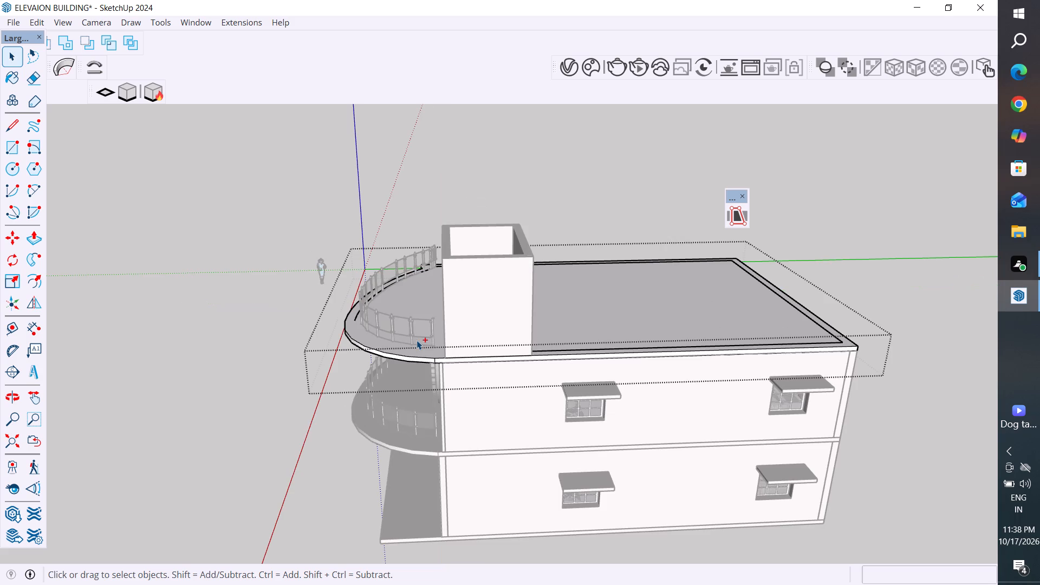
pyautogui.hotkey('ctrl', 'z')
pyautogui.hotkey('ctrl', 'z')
# Delete the inset outline's small reverse curve at the railing's far end and the long middle curve beneath the railing.
pyautogui.scroll(3, 417, 340)
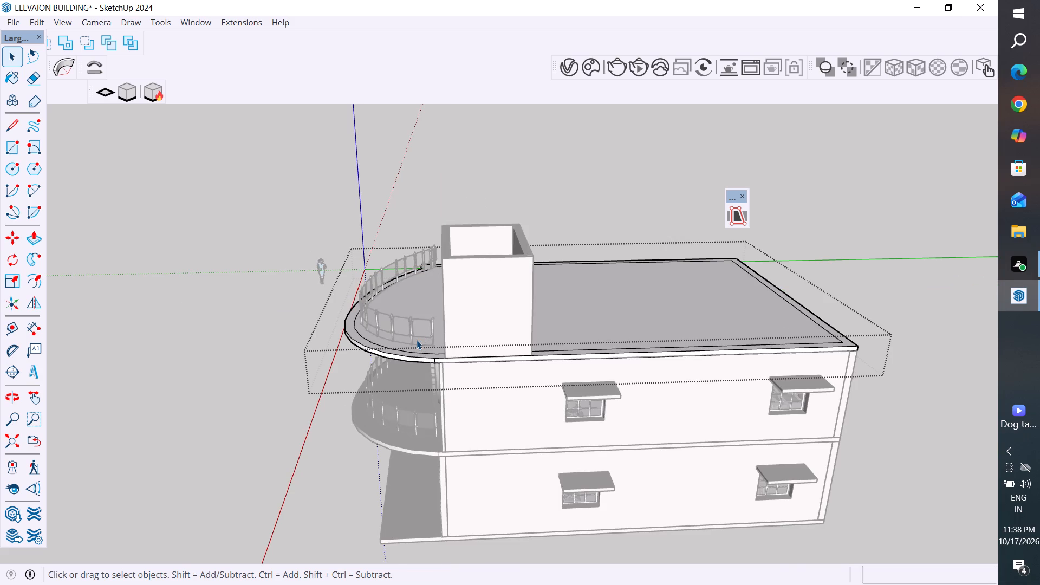
pyautogui.moveTo(417, 354); pyautogui.dragTo(826, 457, button='middle')
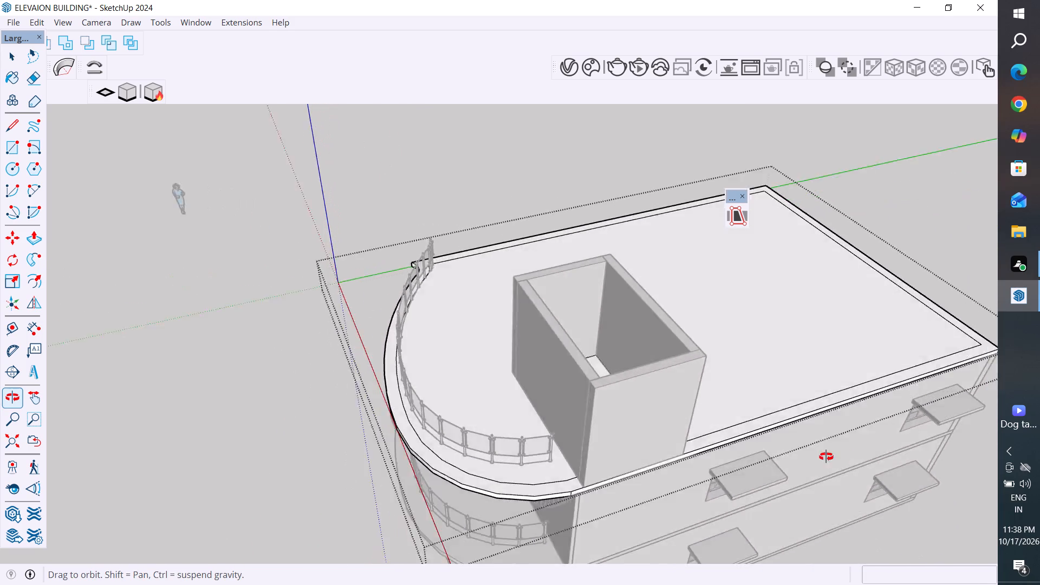
pyautogui.moveTo(826, 457); pyautogui.dragTo(950, 453, button='middle')
pyautogui.scroll(-5, 148, 509)
pyautogui.scroll(4, 376, 412)
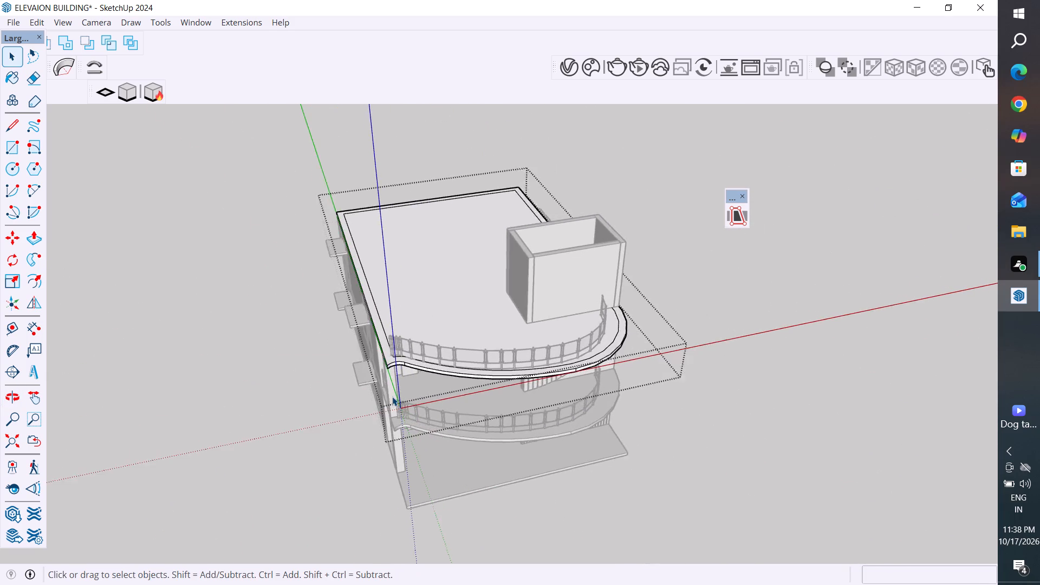
pyautogui.scroll(4, 698, 314)
pyautogui.scroll(4, 334, 346)
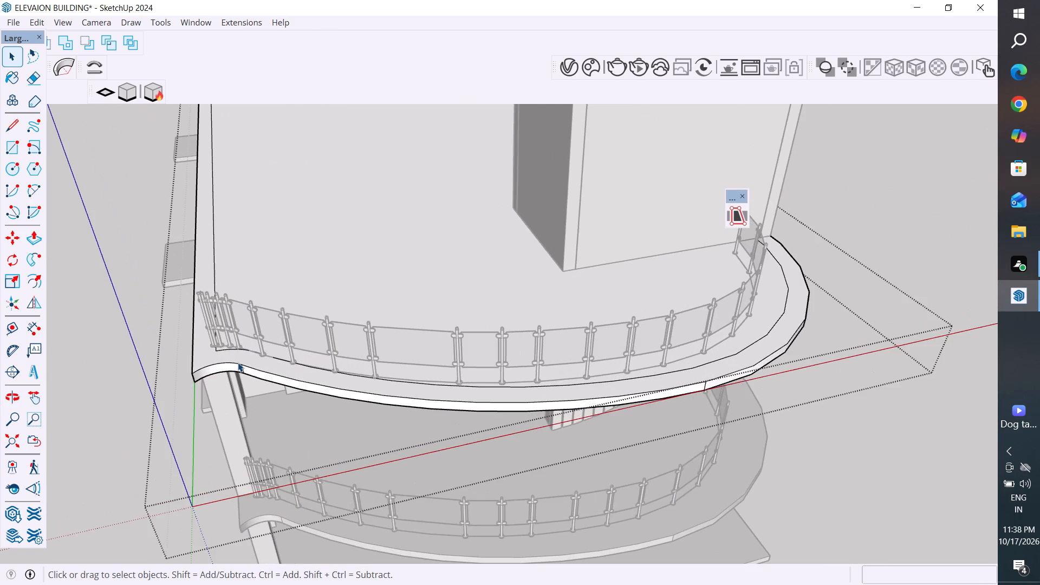
pyautogui.scroll(16, 238, 362)
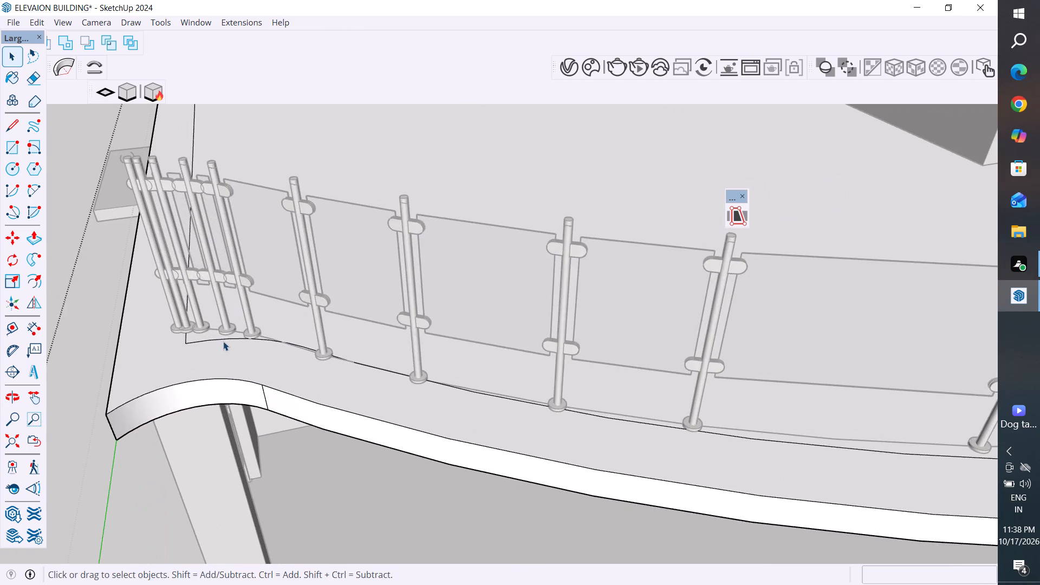
pyautogui.scroll(1, 223, 341)
pyautogui.click(238, 337)
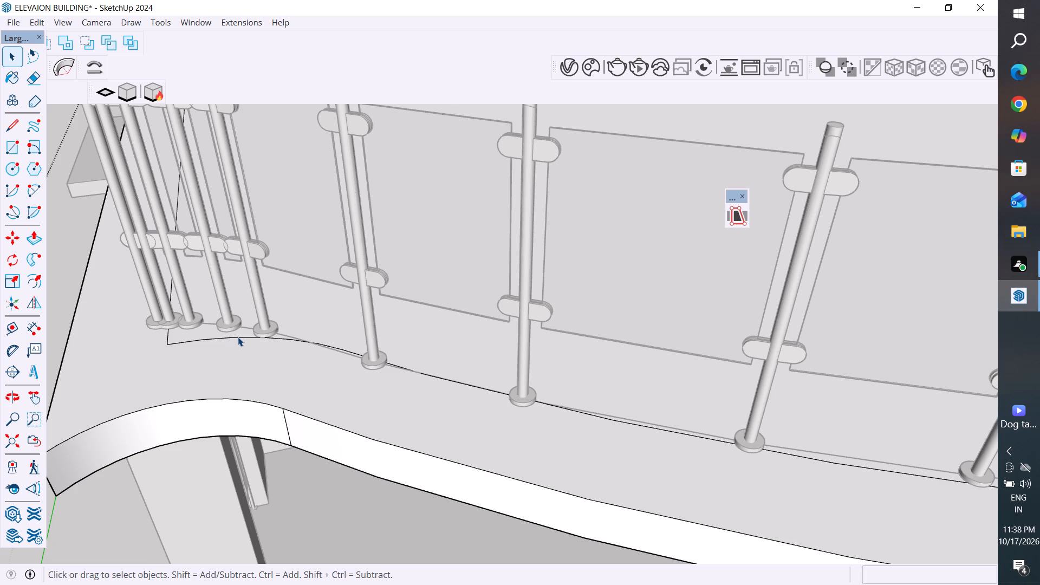
pyautogui.press('Delete')
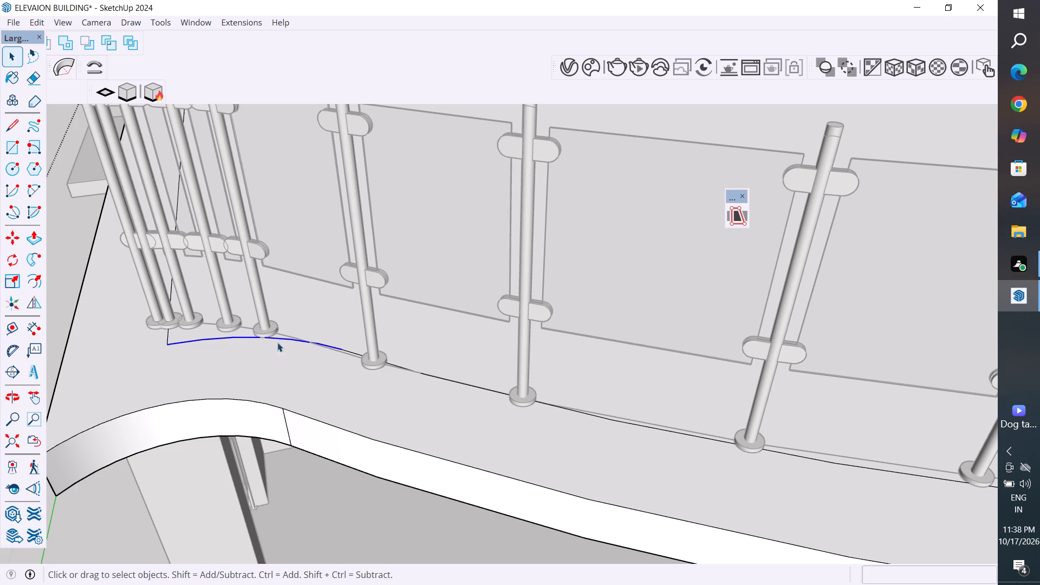
pyautogui.scroll(4, 343, 349)
pyautogui.click(350, 351)
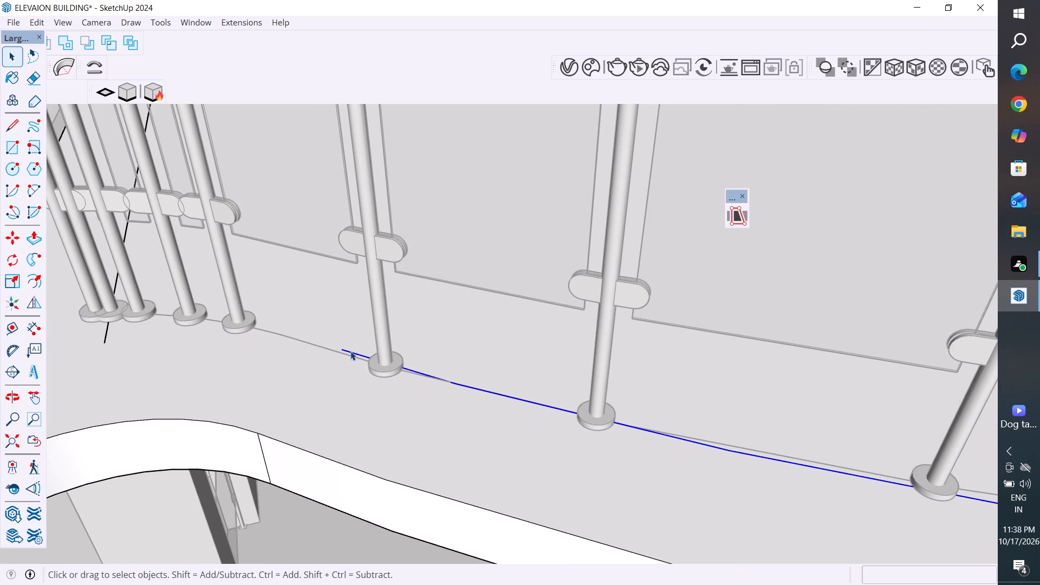
pyautogui.press('Delete')
# Delete the inset outline's remaining arc at the roof's curved end and the short end segment beside the stair enclosure.
pyautogui.scroll(-11, 300, 387)
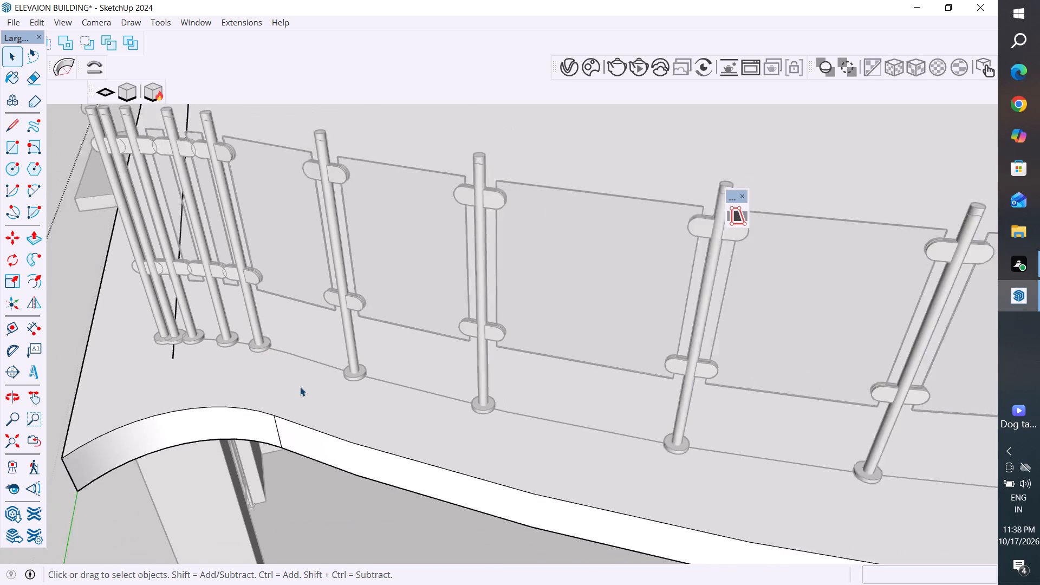
pyautogui.scroll(-19, 300, 387)
pyautogui.scroll(-3, 300, 387)
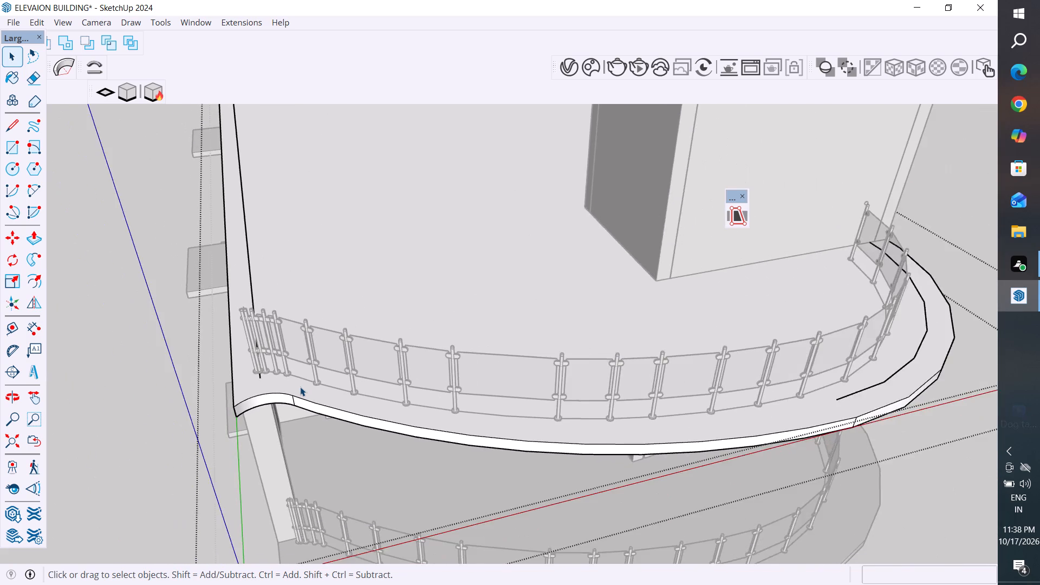
pyautogui.scroll(-2, 300, 387)
pyautogui.scroll(4, 911, 312)
pyautogui.scroll(4, 765, 362)
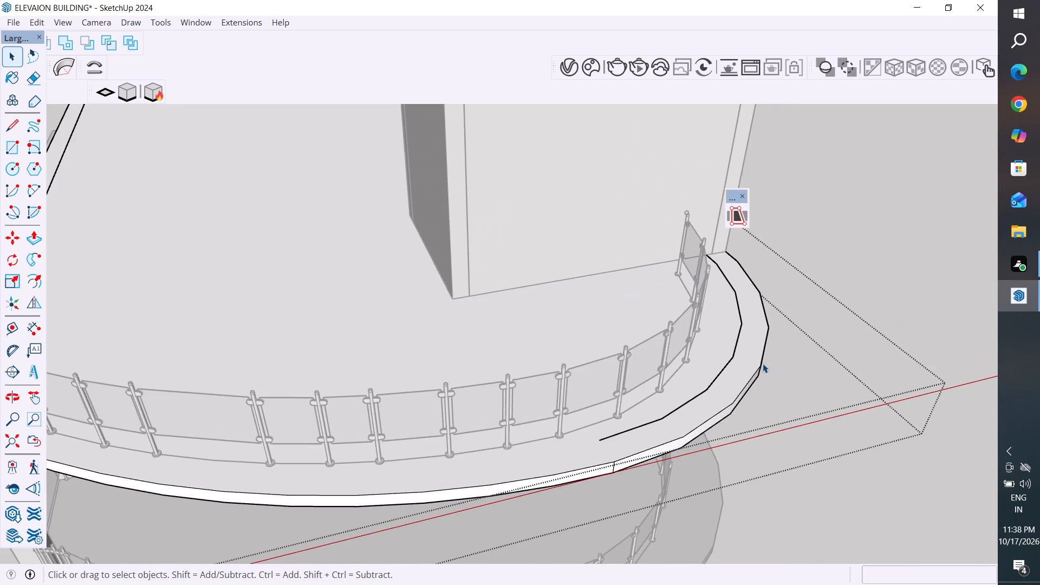
pyautogui.scroll(2, 763, 363)
pyautogui.click(547, 477)
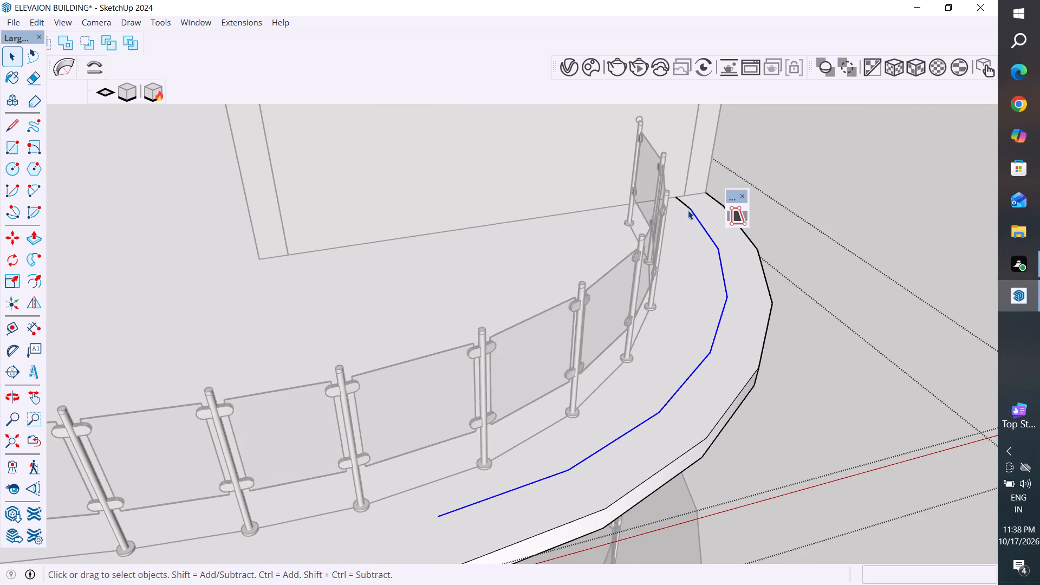
pyautogui.press('Delete')
pyautogui.scroll(8, 686, 207)
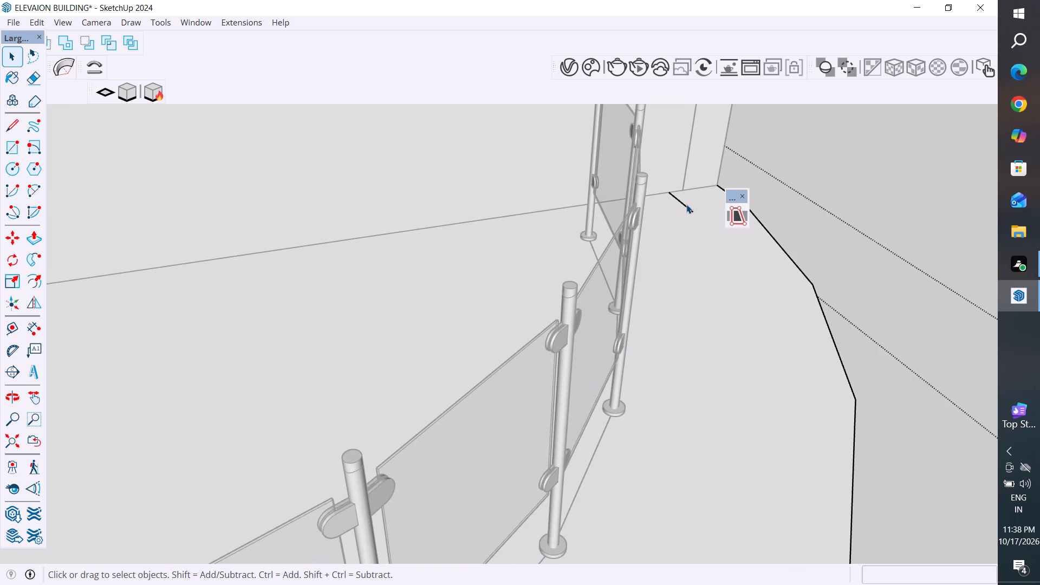
pyautogui.click(681, 204)
pyautogui.press('Delete')
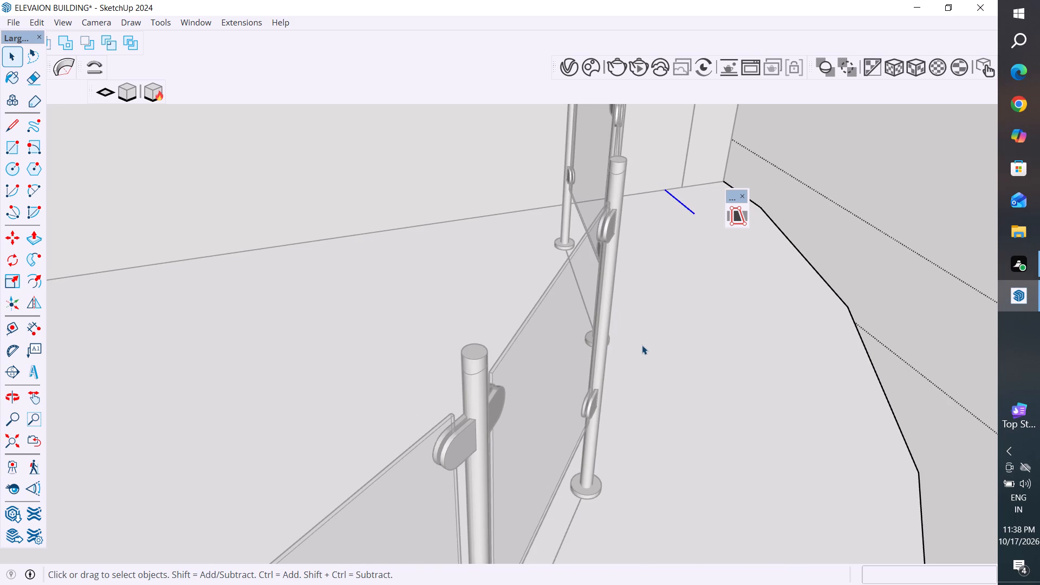
# Move the long straight inset edge back about 7 1/2" so it ends at the railing's end post, and close the slab group.
pyautogui.scroll(-17, 642, 345)
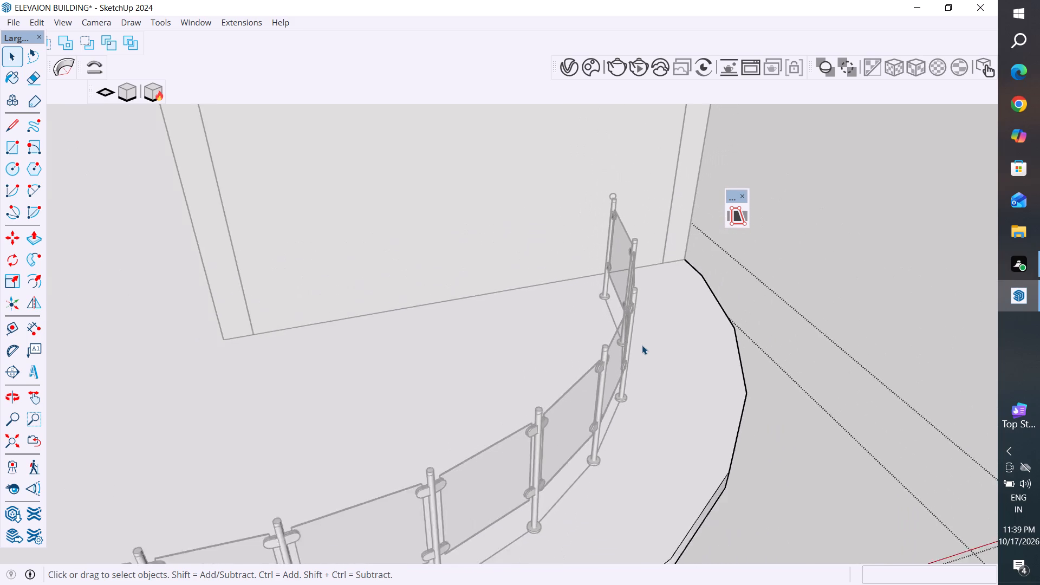
pyautogui.scroll(-13, 642, 345)
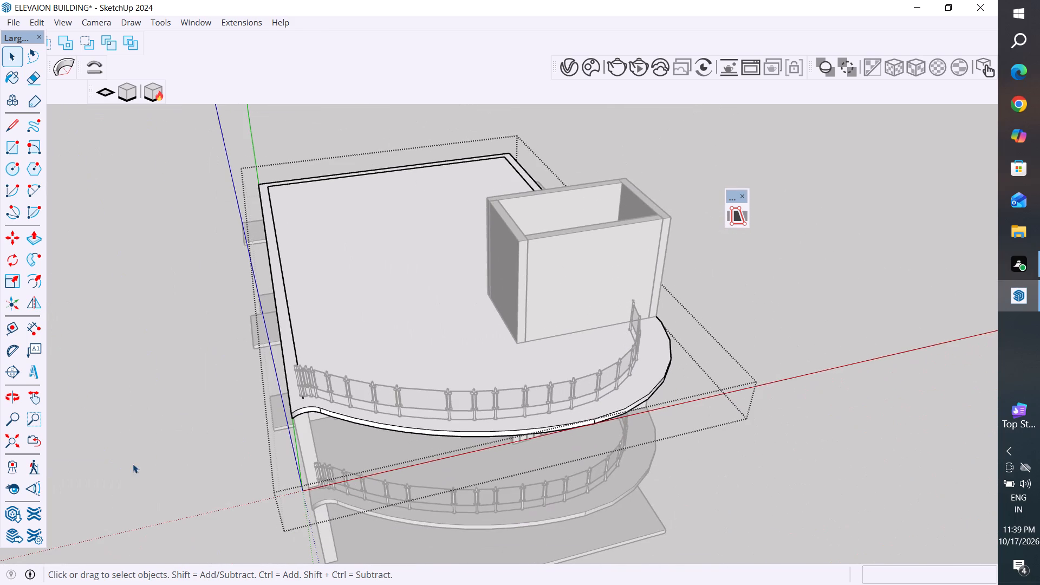
pyautogui.scroll(4, 129, 464)
pyautogui.scroll(4, 289, 392)
pyautogui.scroll(4, 347, 372)
pyautogui.moveTo(360, 377); pyautogui.dragTo(427, 351, button='middle')
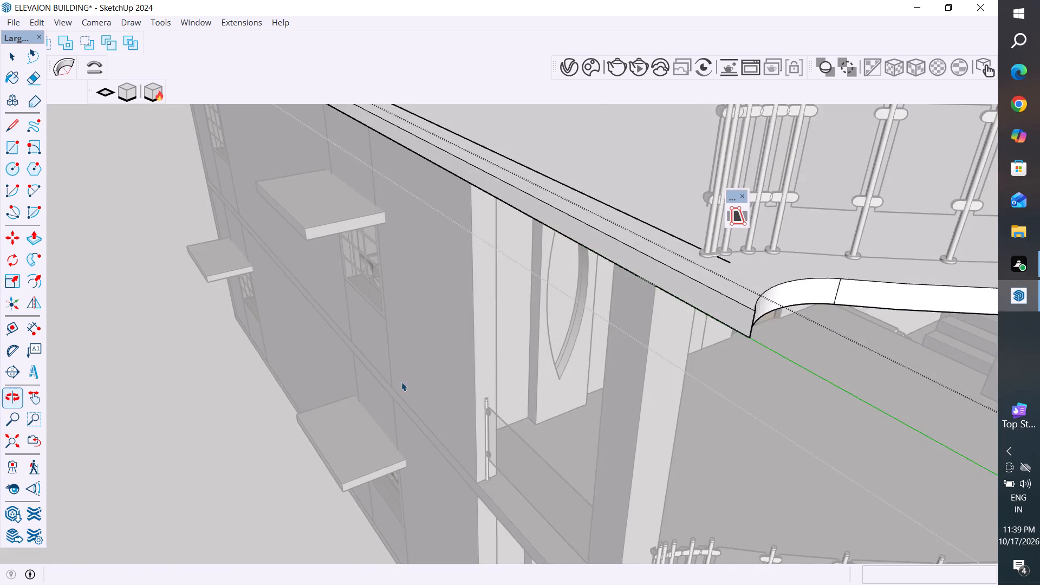
pyautogui.scroll(-9, 303, 468)
pyautogui.scroll(2, 407, 387)
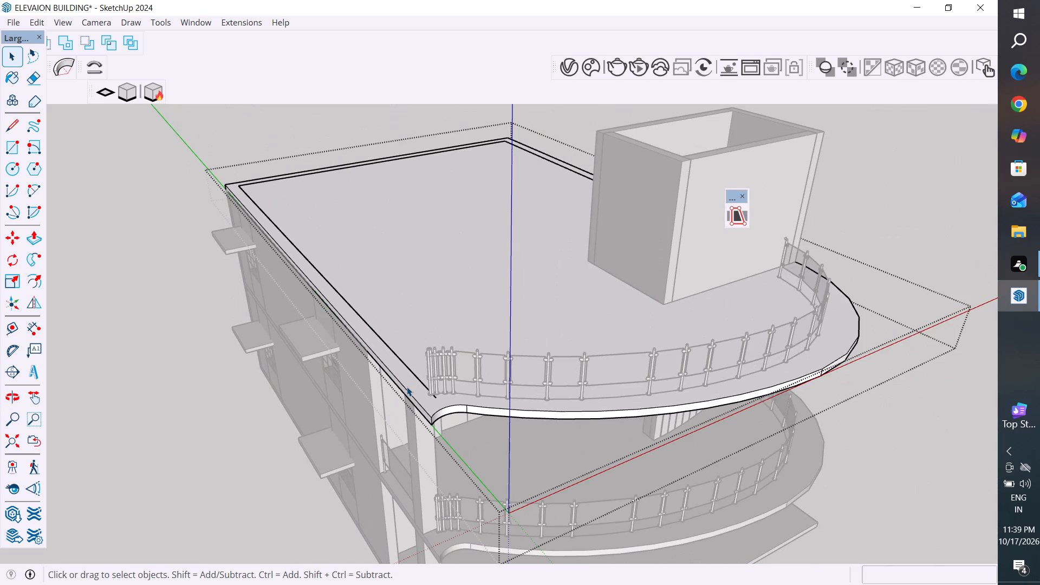
pyautogui.scroll(2, 407, 387)
pyautogui.moveTo(194, 434); pyautogui.dragTo(337, 491, button='middle')
pyautogui.scroll(1, 337, 491)
pyautogui.scroll(-3, 142, 447)
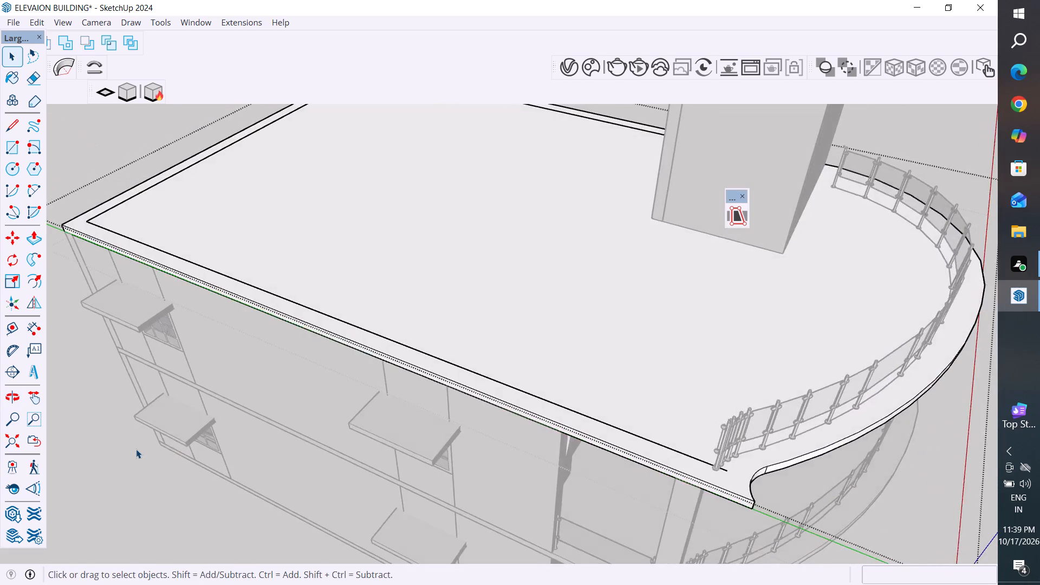
pyautogui.scroll(-4, 136, 449)
pyautogui.scroll(-5, 275, 406)
pyautogui.moveTo(297, 454); pyautogui.dragTo(480, 479, button='middle')
pyautogui.scroll(4, 731, 459)
pyautogui.scroll(13, 721, 411)
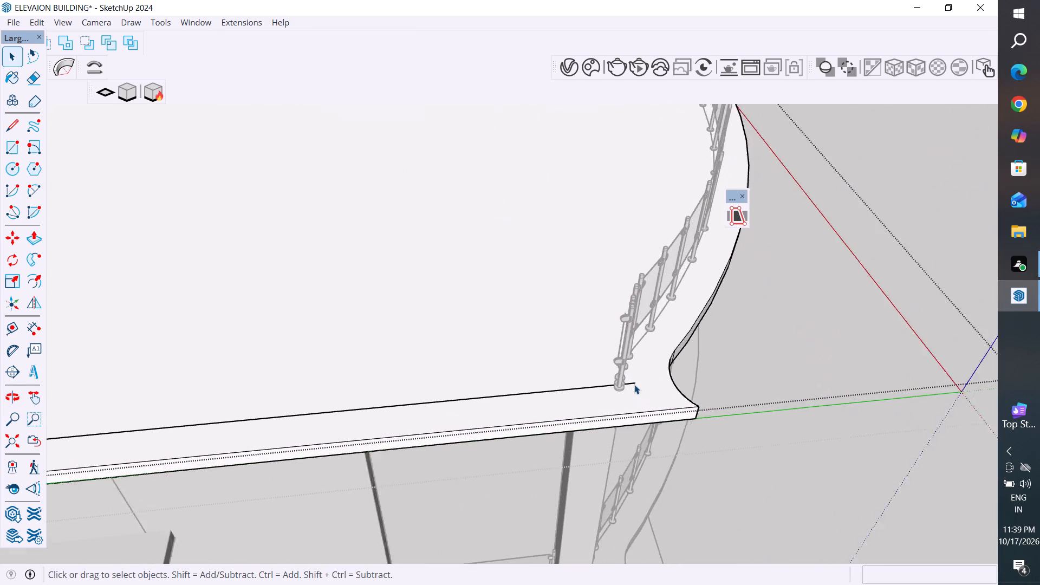
pyautogui.scroll(10, 634, 385)
pyautogui.click(628, 383)
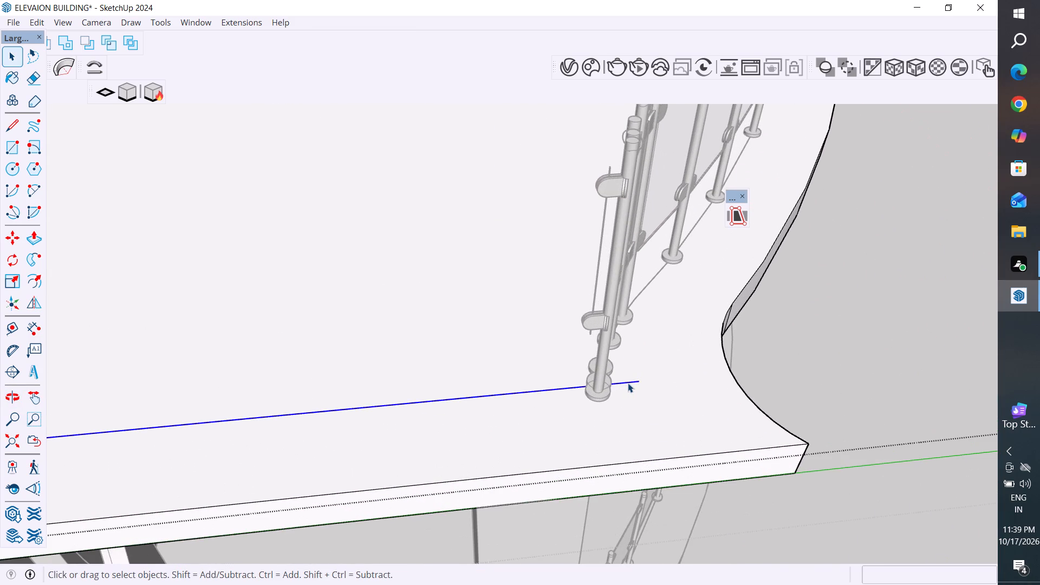
pyautogui.press('m')
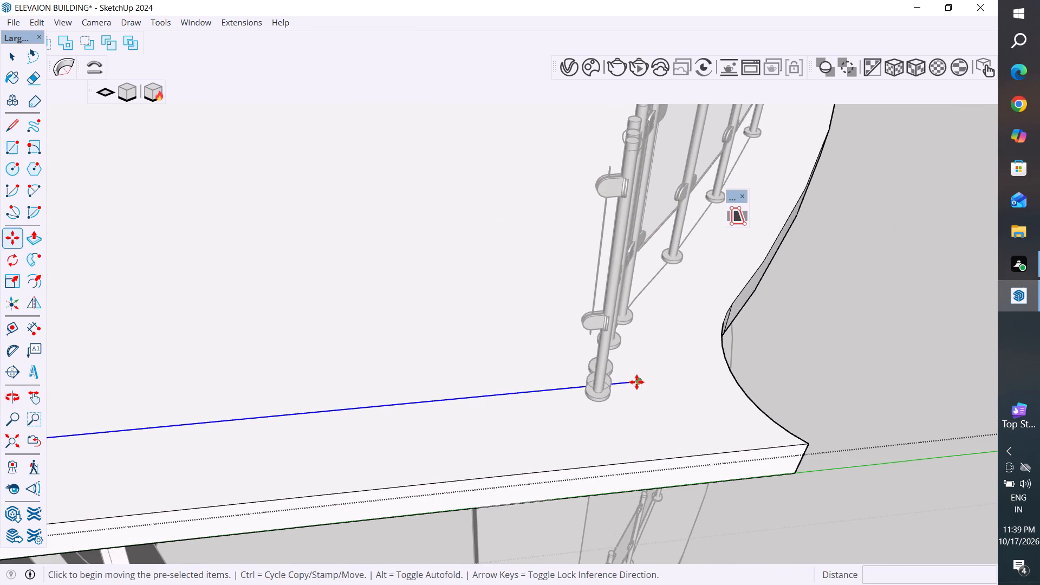
pyautogui.click(636, 382)
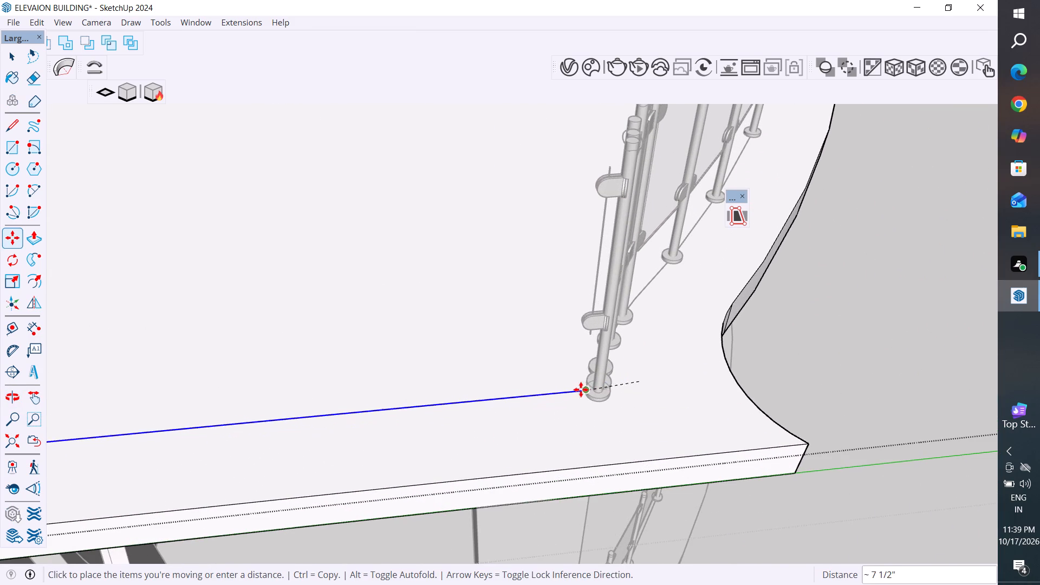
pyautogui.click(584, 392)
pyautogui.scroll(-19, 647, 471)
pyautogui.scroll(-3, 647, 471)
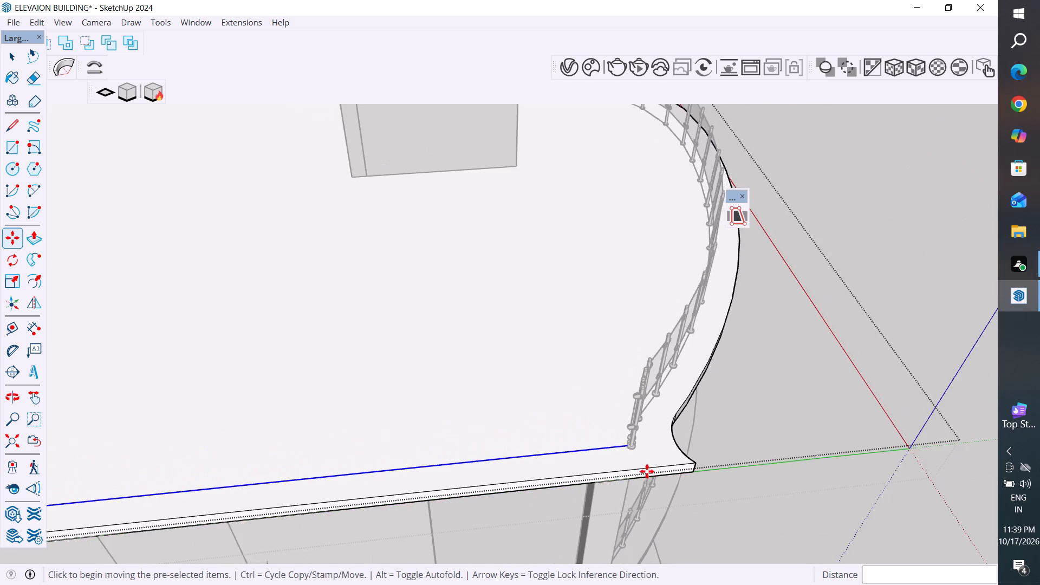
pyautogui.scroll(-11, 647, 471)
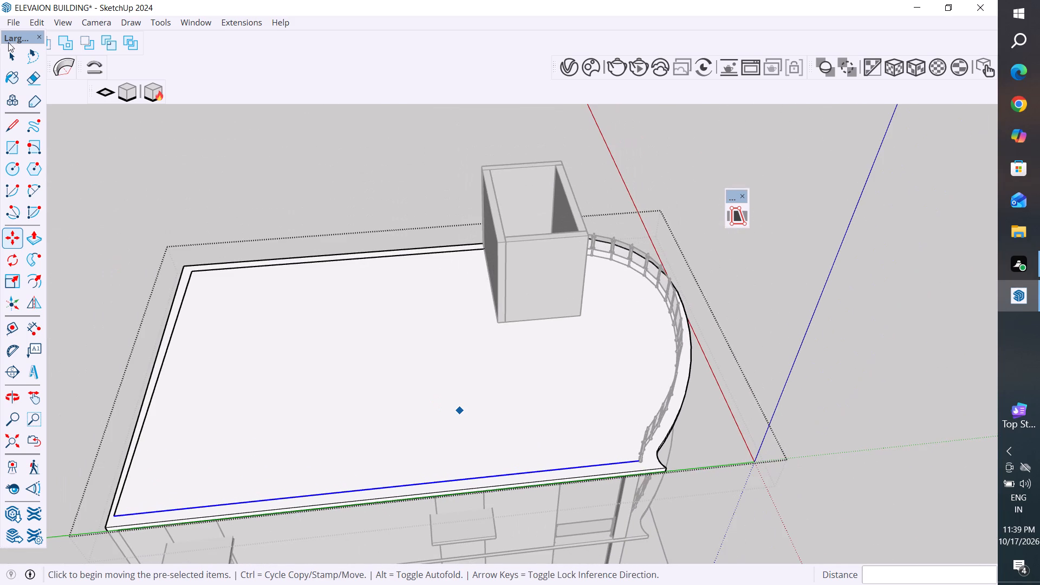
pyautogui.click(9, 51)
pyautogui.click(194, 160)
# Examine the roof from the stair enclosure side, including the curved railing's end post beside the enclosure.
pyautogui.scroll(-13, 271, 388)
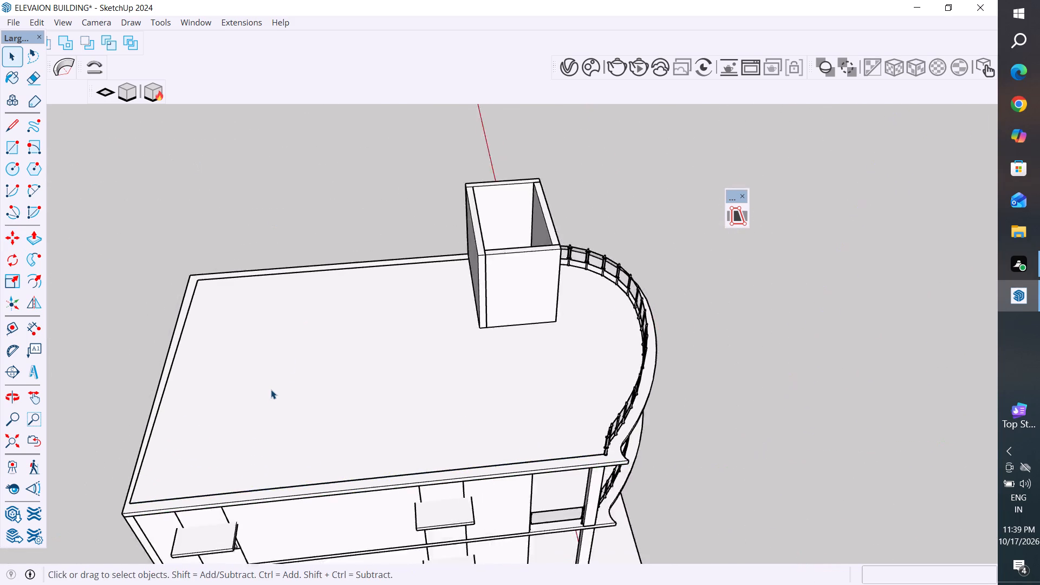
pyautogui.moveTo(534, 428); pyautogui.dragTo(129, 385, button='middle')
pyautogui.moveTo(614, 440); pyautogui.dragTo(613, 444, button='middle')
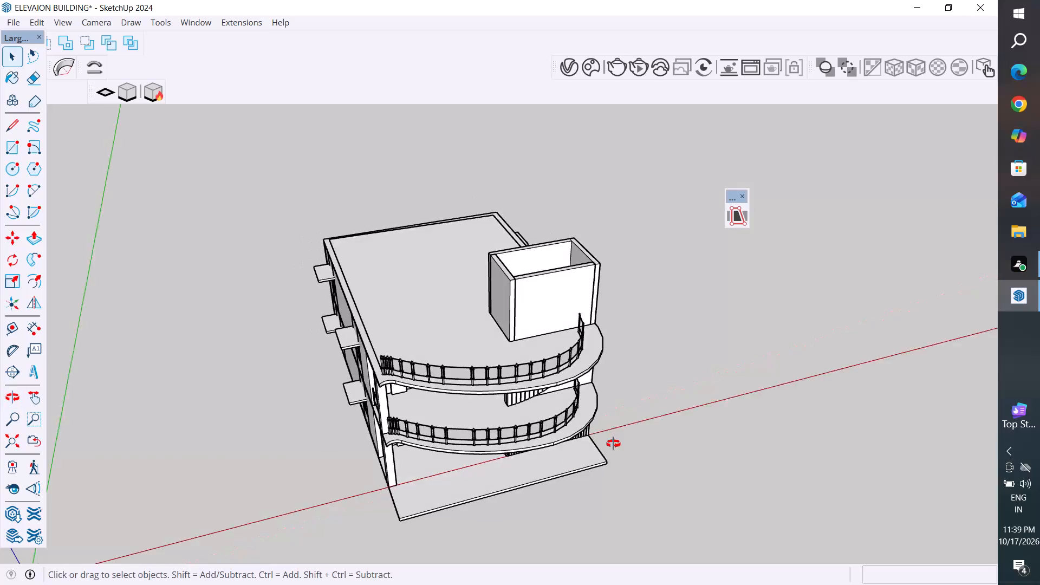
pyautogui.moveTo(613, 444); pyautogui.dragTo(80, 494, button='middle')
pyautogui.scroll(6, 375, 327)
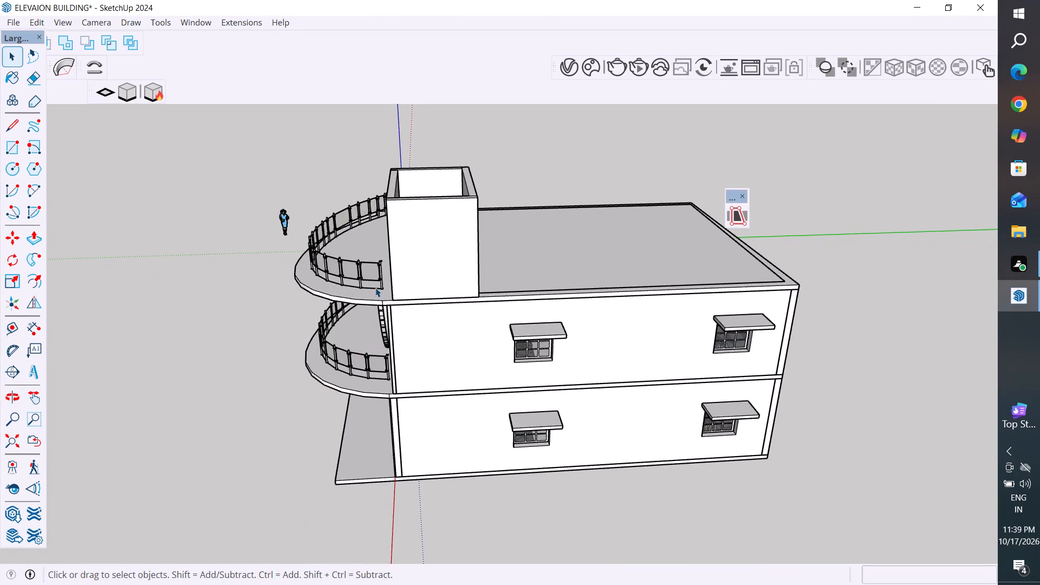
pyautogui.scroll(20, 375, 288)
pyautogui.scroll(3, 375, 288)
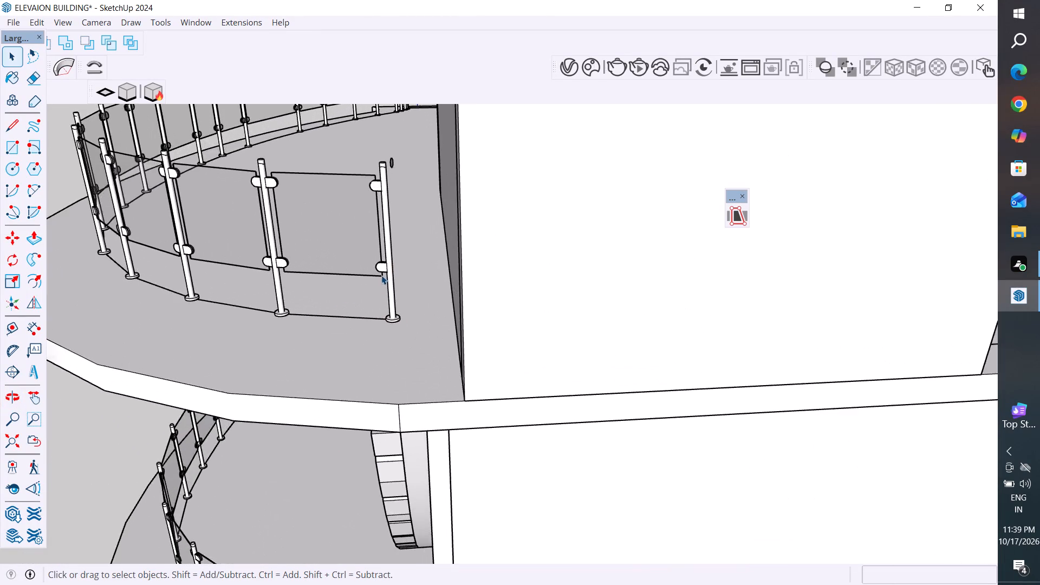
pyautogui.scroll(1, 405, 327)
pyautogui.moveTo(408, 330); pyautogui.dragTo(427, 388, button='middle')
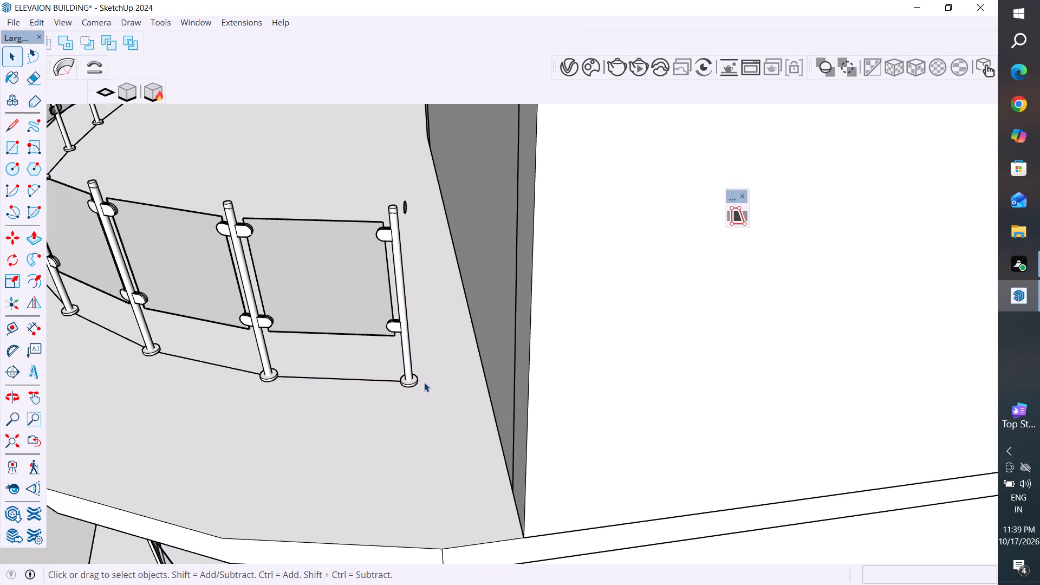
pyautogui.scroll(5, 424, 382)
pyautogui.scroll(-20, 428, 422)
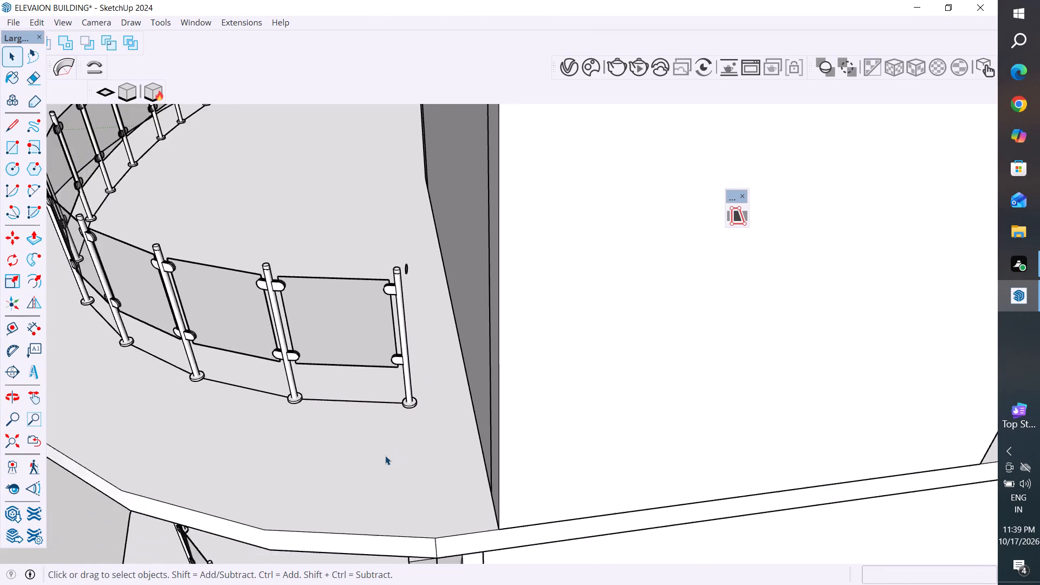
pyautogui.scroll(-17, 385, 456)
pyautogui.scroll(-14, 385, 456)
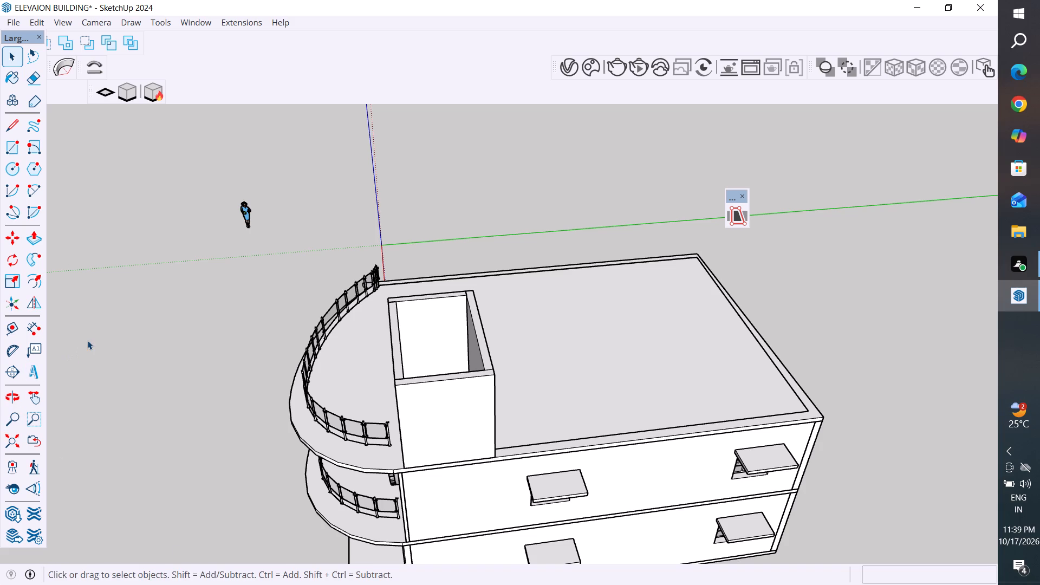
# Start a Type C, 36" rail at the curved railing's end post and set five more poles about 5' apart along the long inset edge.
pyautogui.click(207, 25)
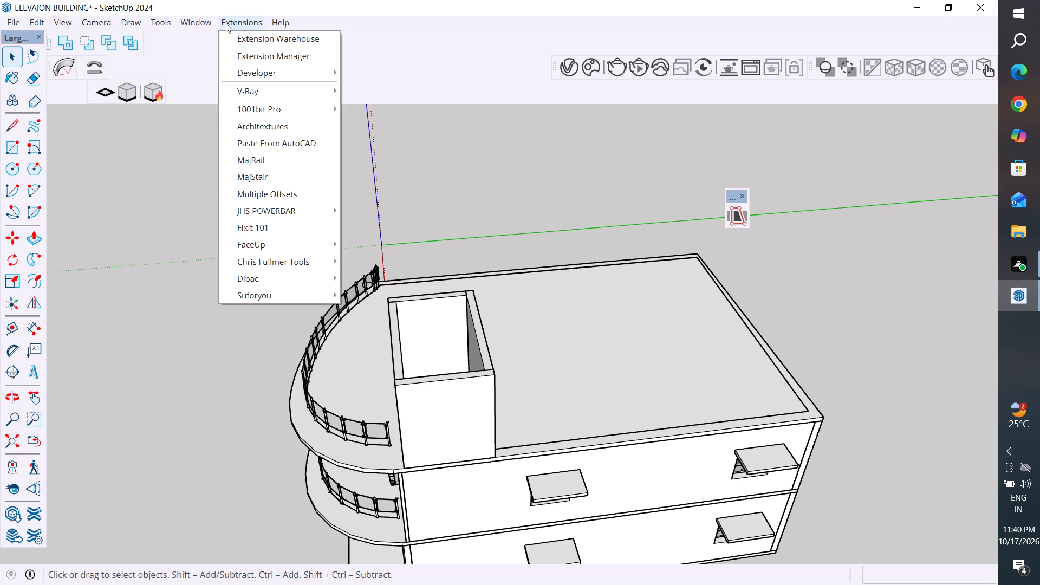
pyautogui.click(265, 158)
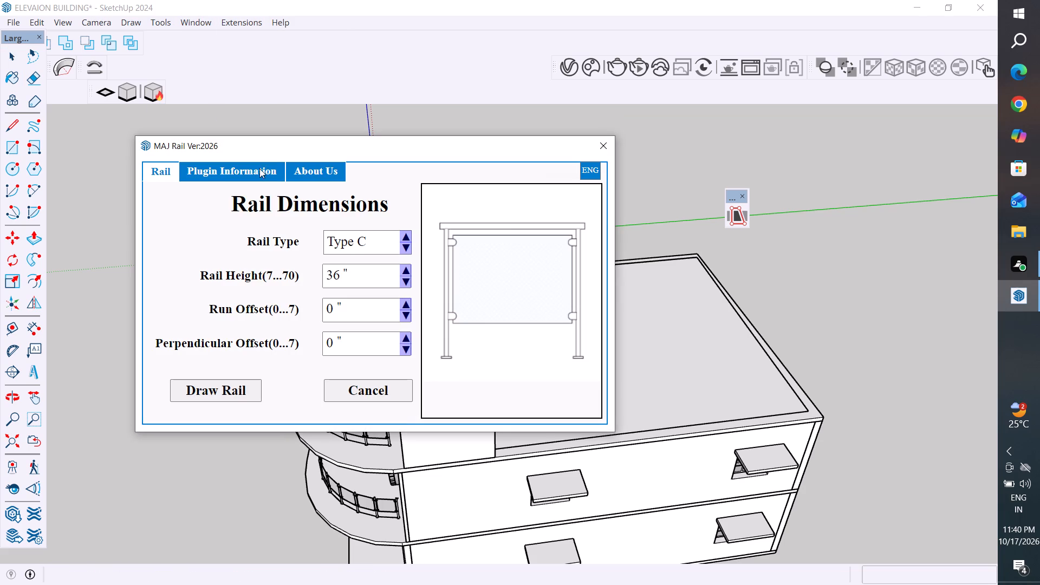
pyautogui.click(200, 396)
pyautogui.scroll(-5, 165, 266)
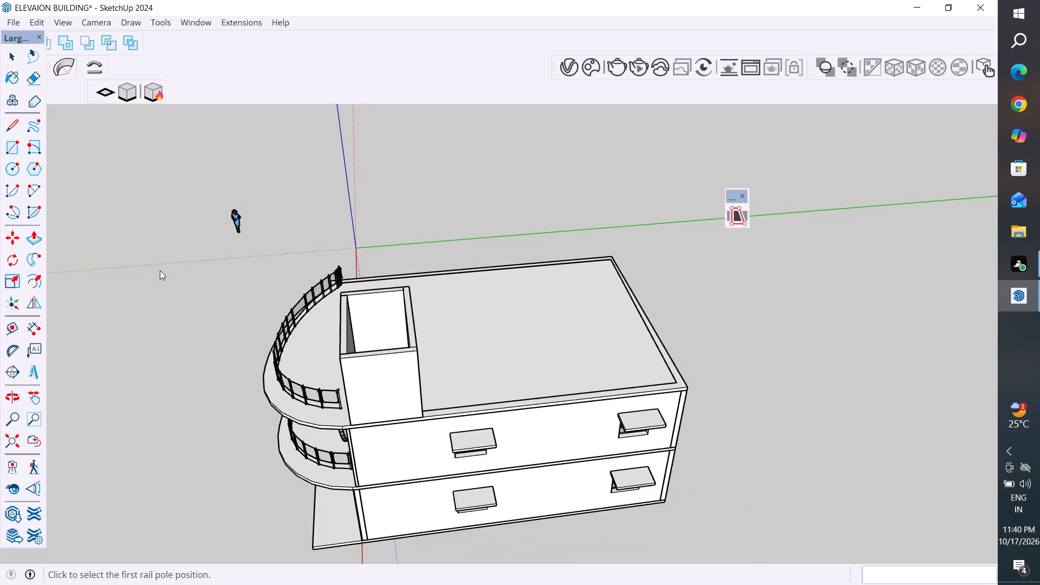
pyautogui.moveTo(438, 295); pyautogui.dragTo(399, 439, button='middle')
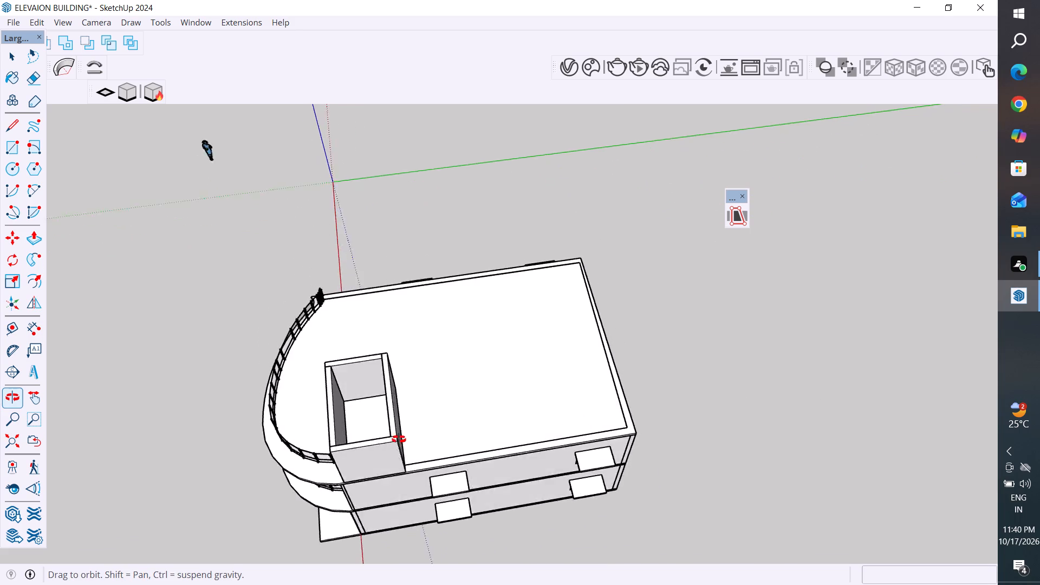
pyautogui.moveTo(399, 439); pyautogui.dragTo(346, 453, button='middle')
pyautogui.scroll(4, 510, 298)
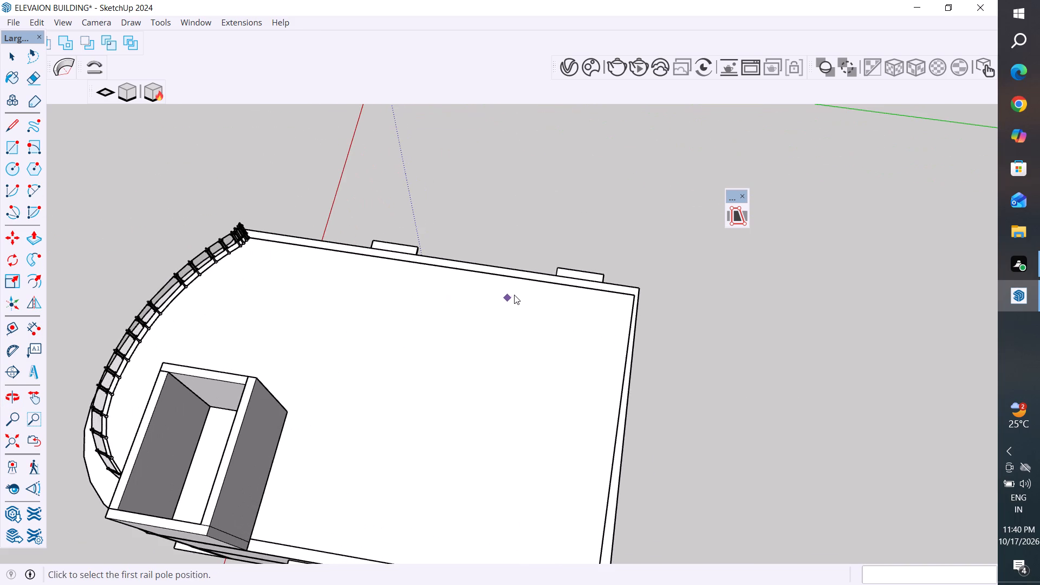
pyautogui.scroll(5, 245, 247)
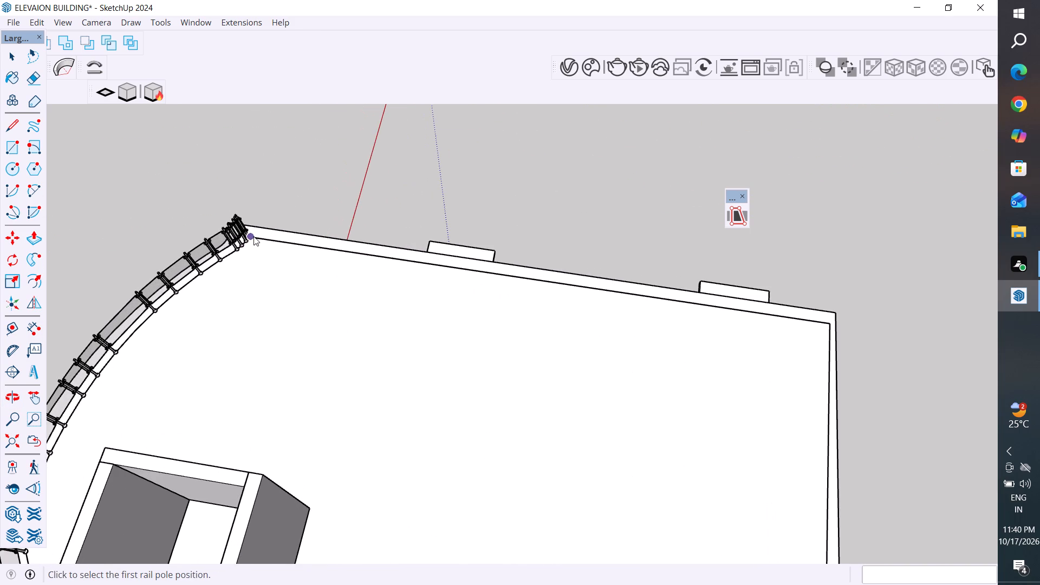
pyautogui.click(253, 236)
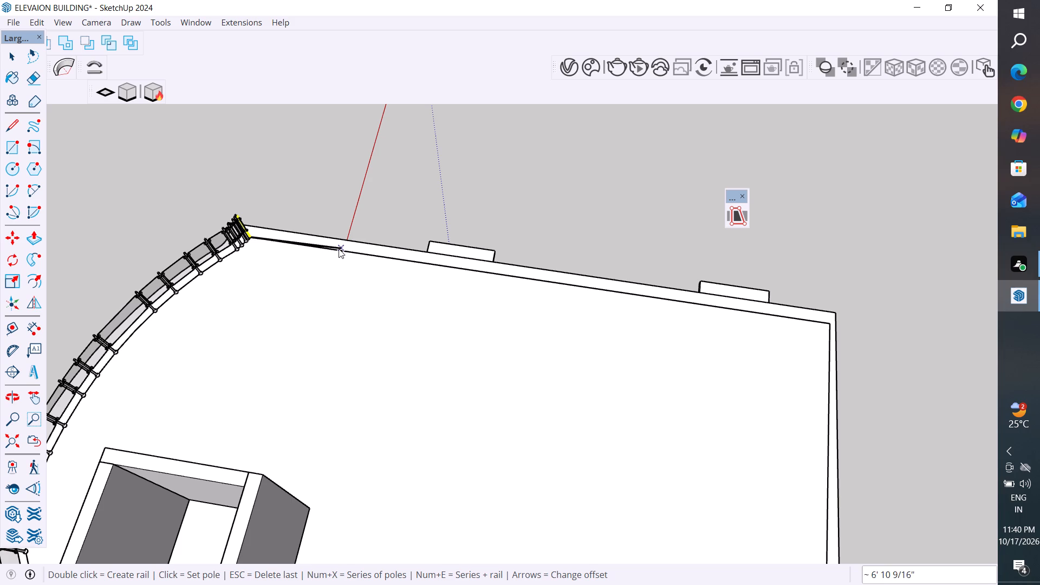
pyautogui.click(310, 244)
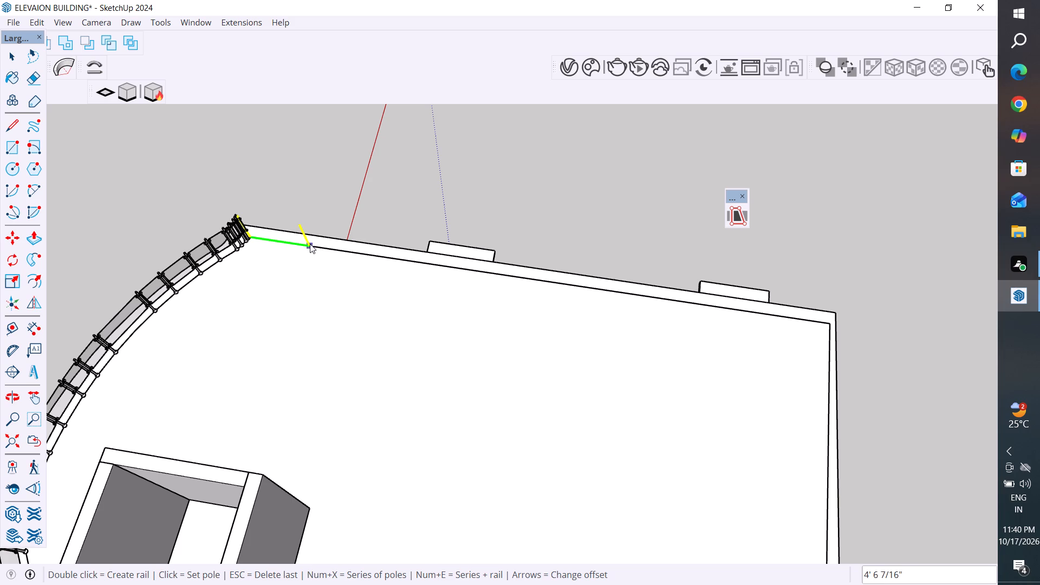
pyautogui.click(372, 257)
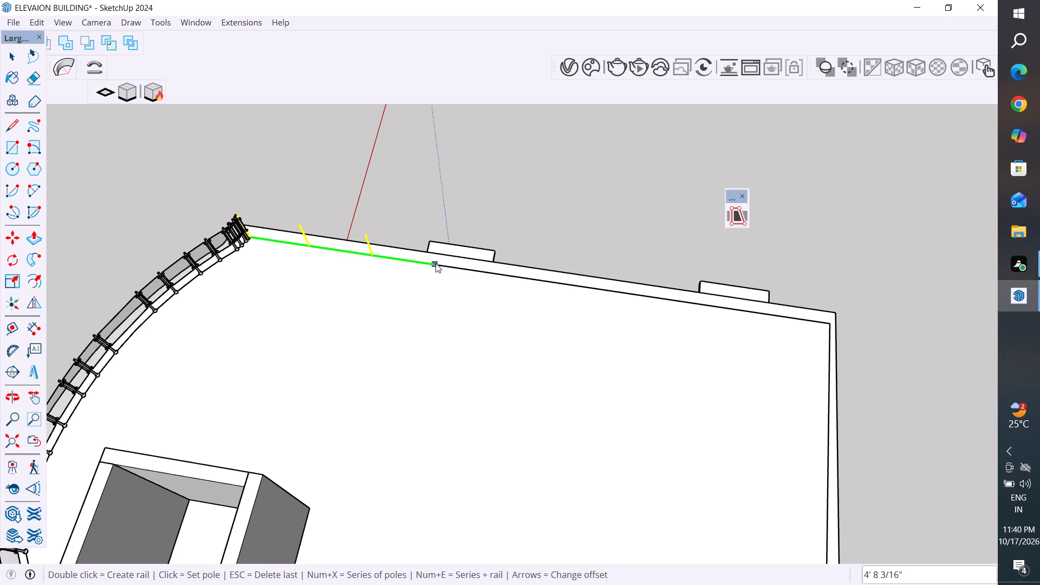
pyautogui.click(435, 263)
pyautogui.click(502, 275)
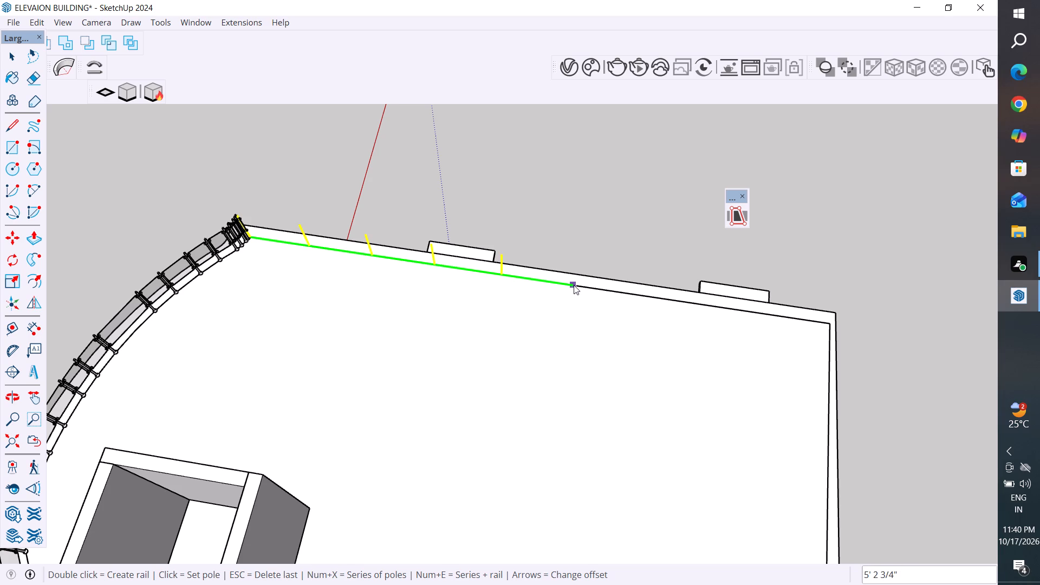
pyautogui.click(573, 284)
# Continue the rail along the long inset edge with three more poles about 4' 6" to 5' apart, toward the far corner.
pyautogui.scroll(-6, 573, 284)
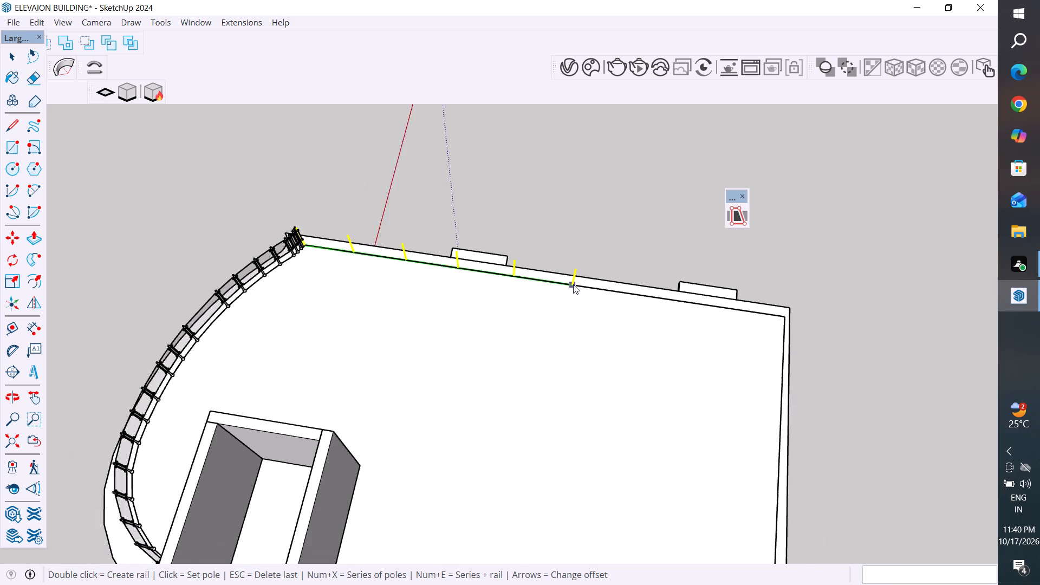
pyautogui.moveTo(572, 284); pyautogui.dragTo(545, 174, button='middle')
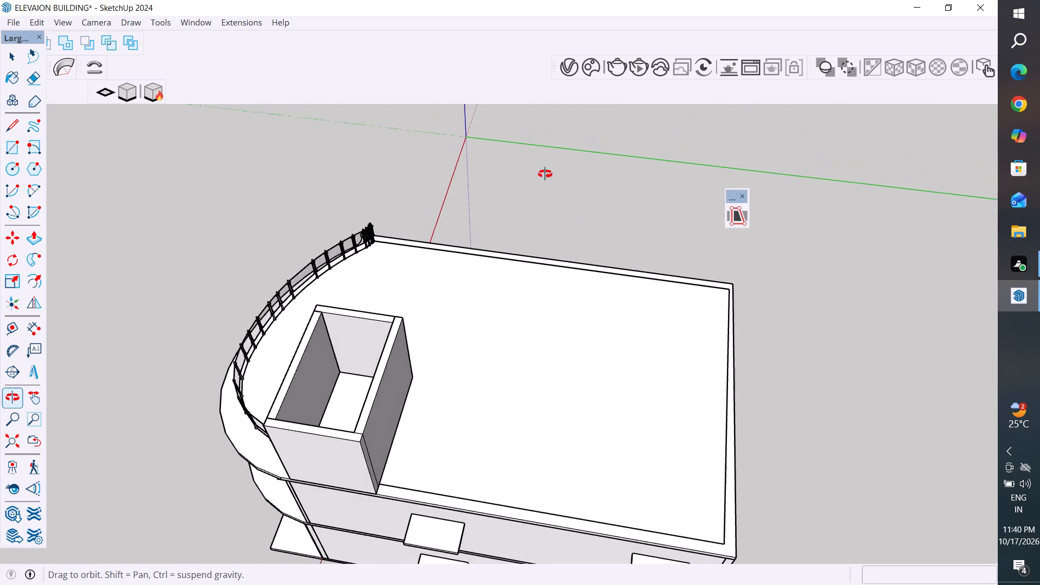
pyautogui.moveTo(545, 174); pyautogui.dragTo(575, 139, button='middle')
pyautogui.scroll(2, 609, 259)
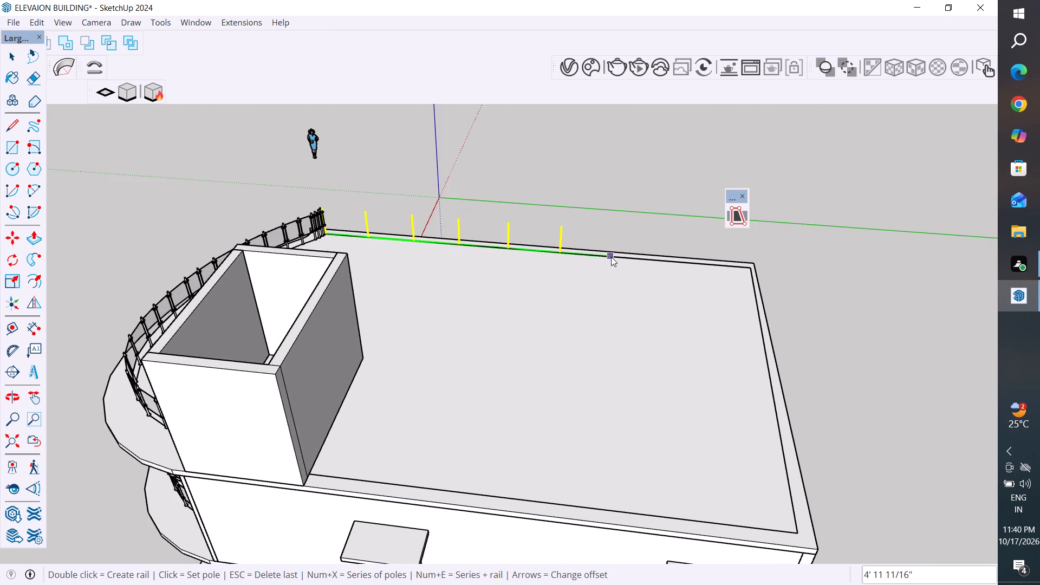
pyautogui.scroll(3, 611, 257)
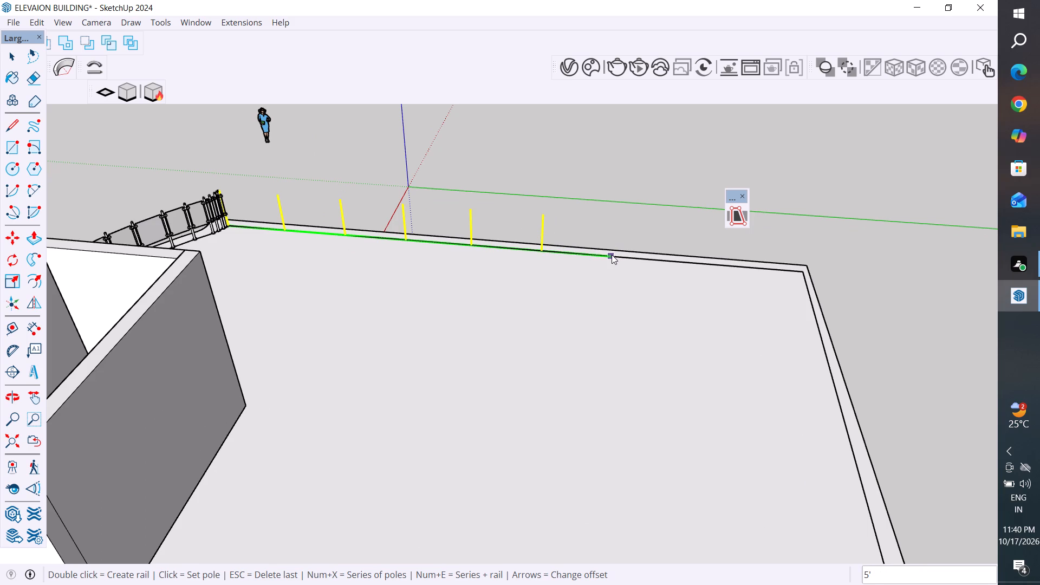
pyautogui.click(612, 255)
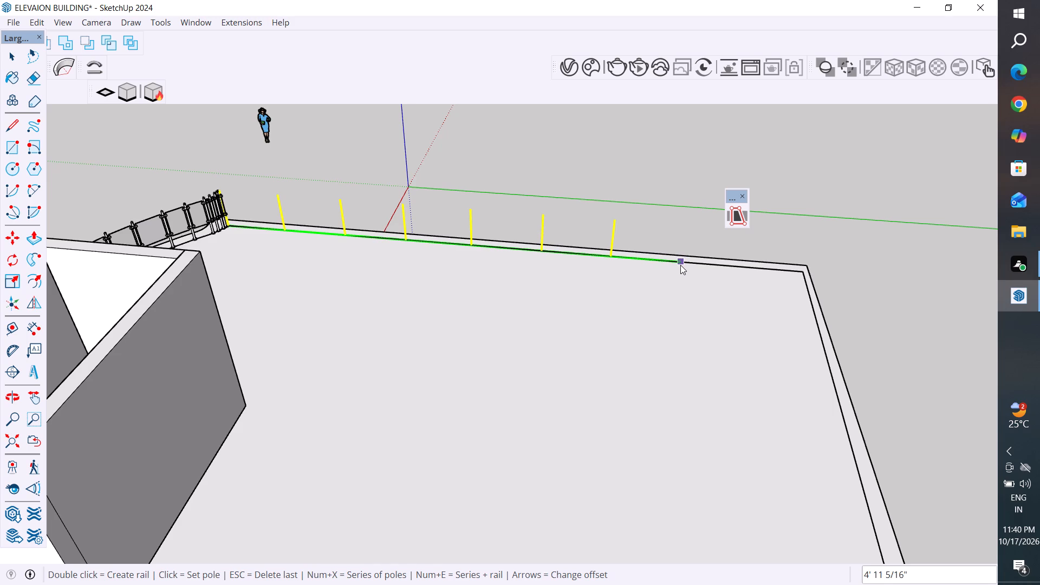
pyautogui.click(680, 265)
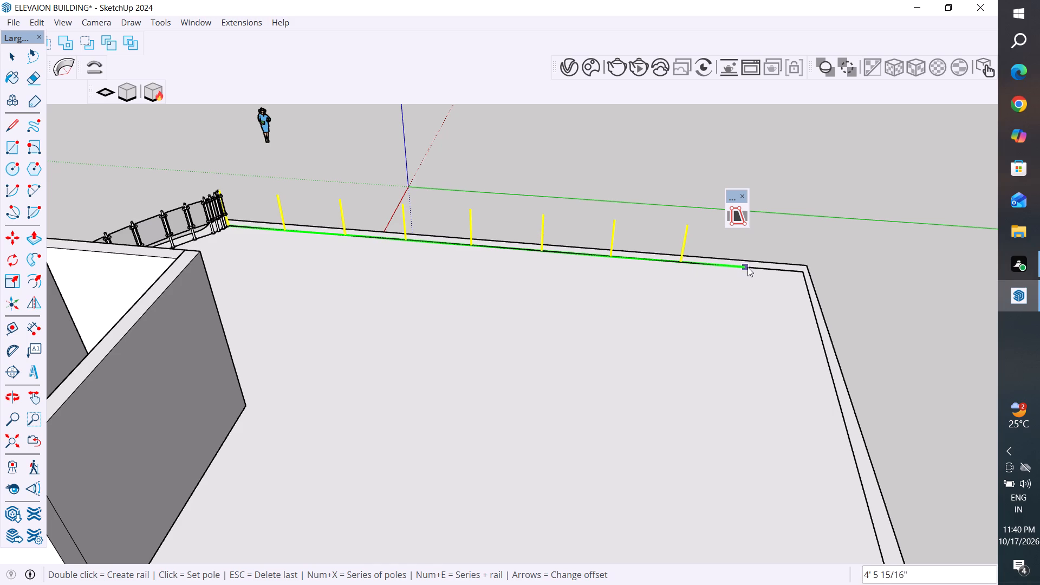
pyautogui.click(747, 267)
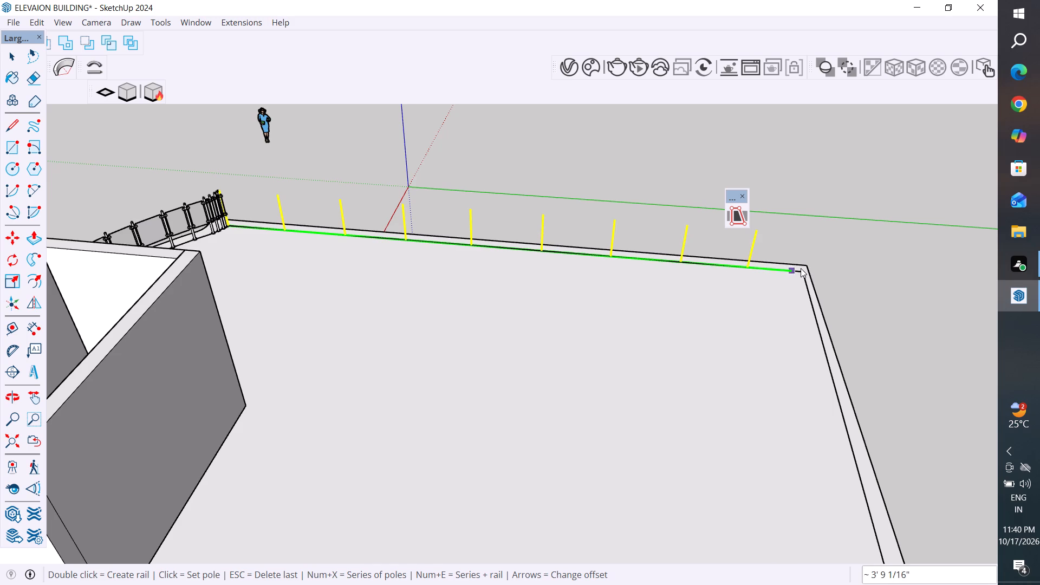
# Set the rail's corner pole exactly on the inset outline's far corner, removing the pole placed just past it.
pyautogui.click(803, 268)
pyautogui.scroll(3, 799, 271)
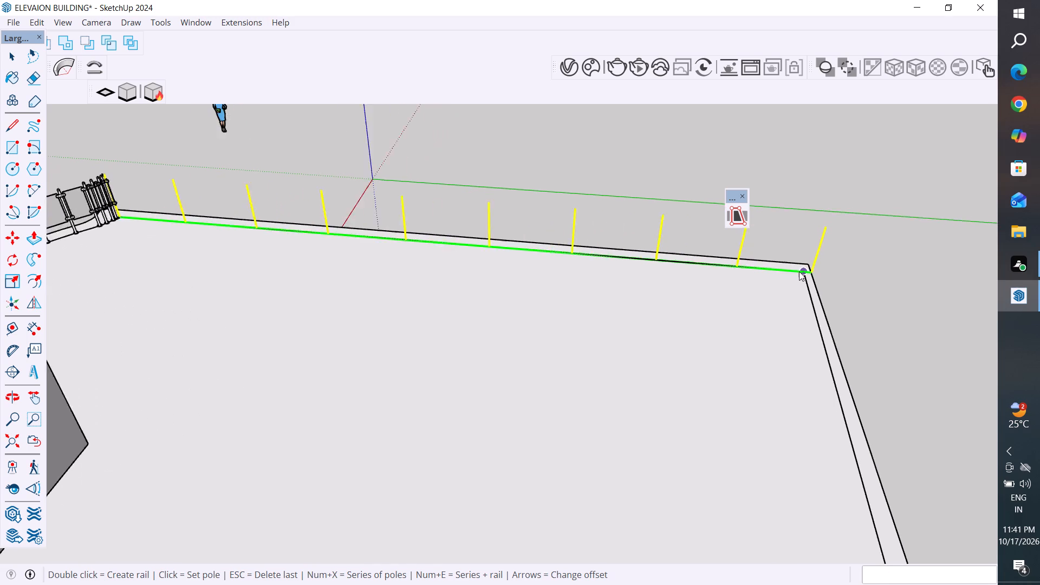
pyautogui.scroll(5, 799, 271)
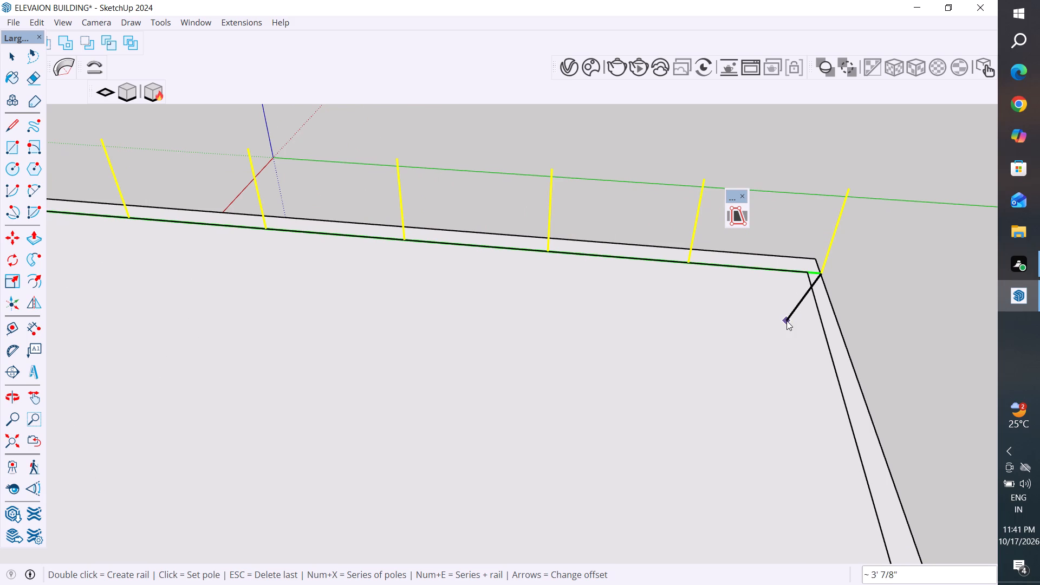
pyautogui.press('BackSpace')
pyautogui.press('BackSpace')
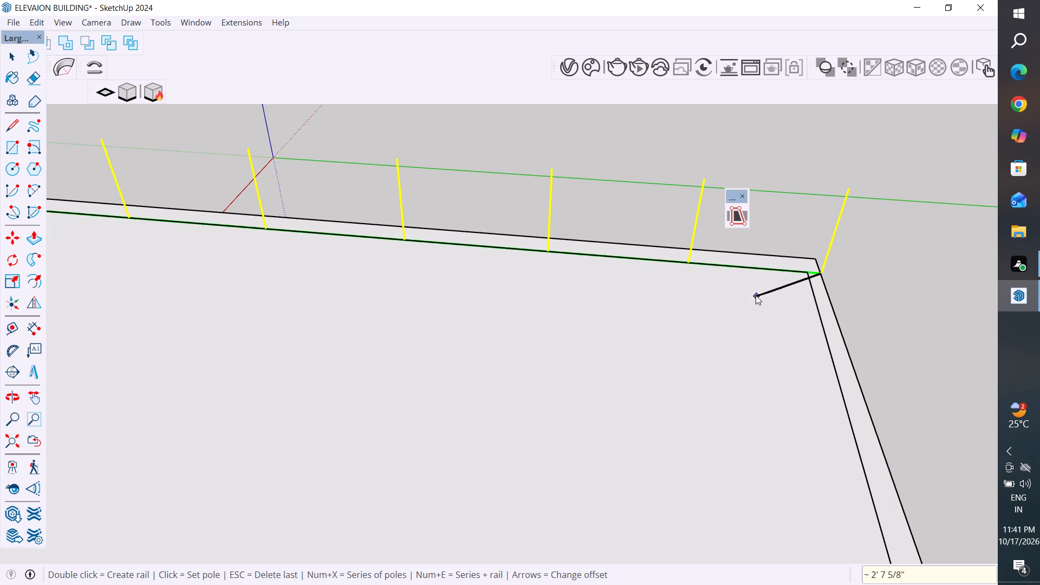
pyautogui.press('Escape')
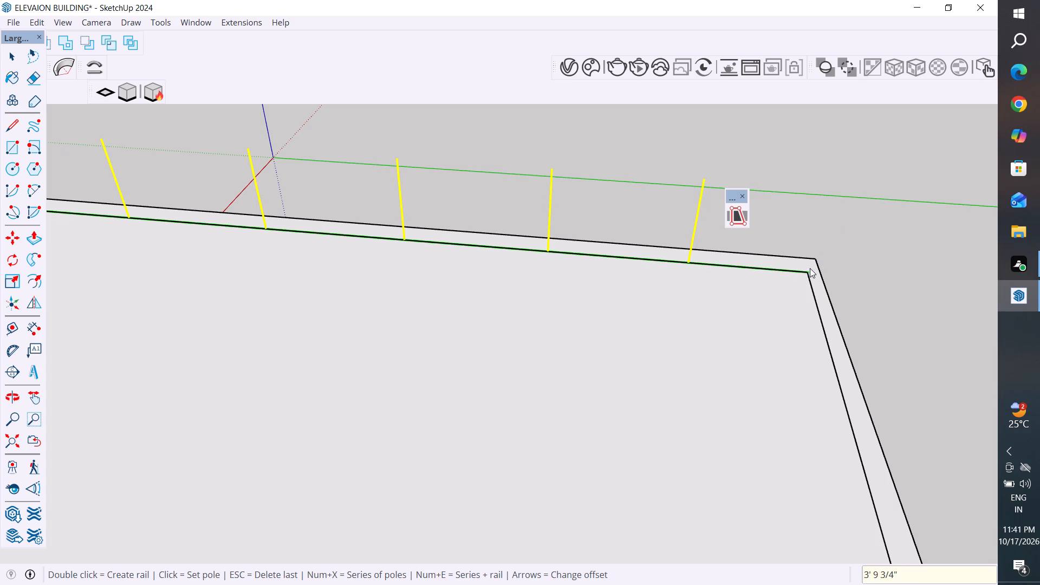
pyautogui.click(805, 272)
# Turn the rail at the far corner and set four poles about 3' apart along the roof's short inset edge.
pyautogui.scroll(-5, 703, 363)
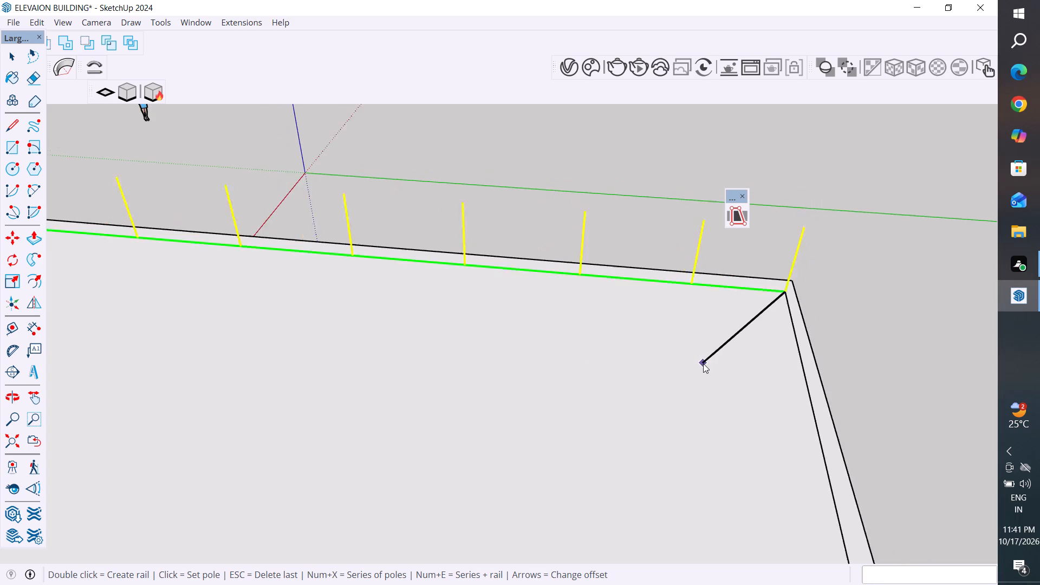
pyautogui.moveTo(612, 390); pyautogui.dragTo(831, 424, button='middle')
pyautogui.scroll(-6, 684, 461)
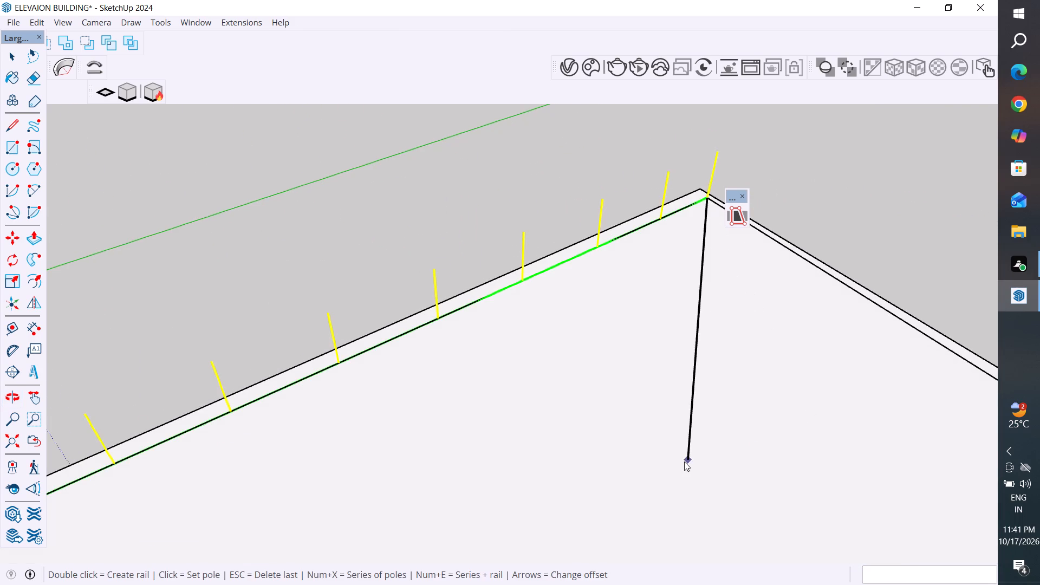
pyautogui.scroll(-6, 658, 469)
pyautogui.moveTo(663, 464); pyautogui.dragTo(782, 489, button='middle')
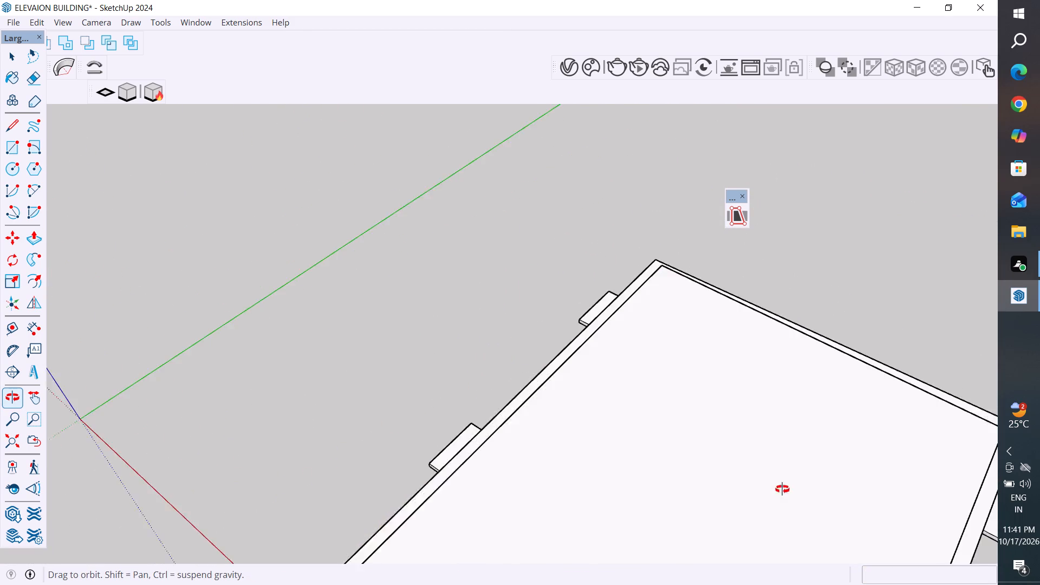
pyautogui.moveTo(782, 489); pyautogui.dragTo(878, 508, button='middle')
pyautogui.scroll(1, 958, 243)
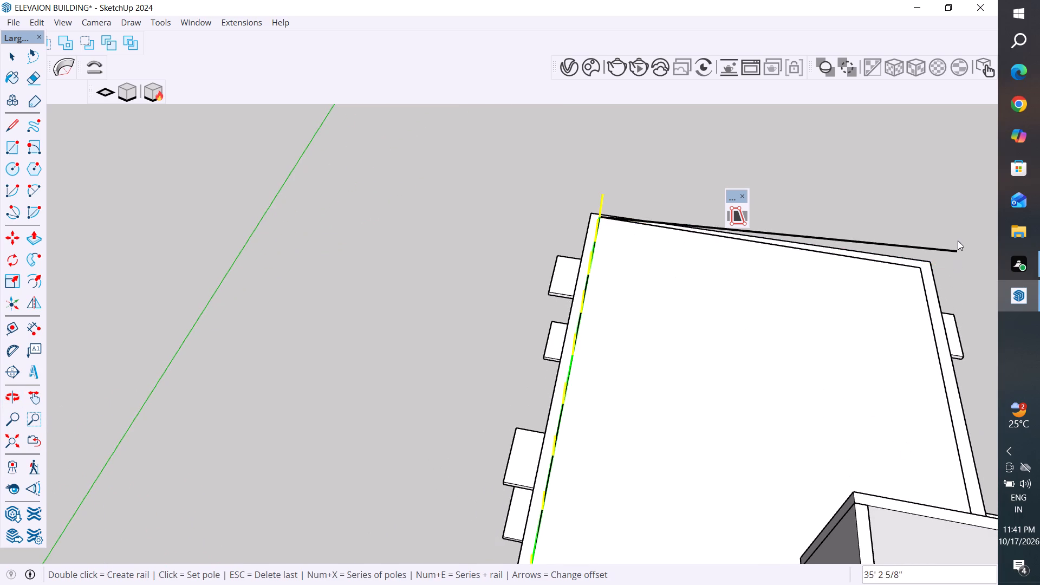
pyautogui.scroll(6, 958, 240)
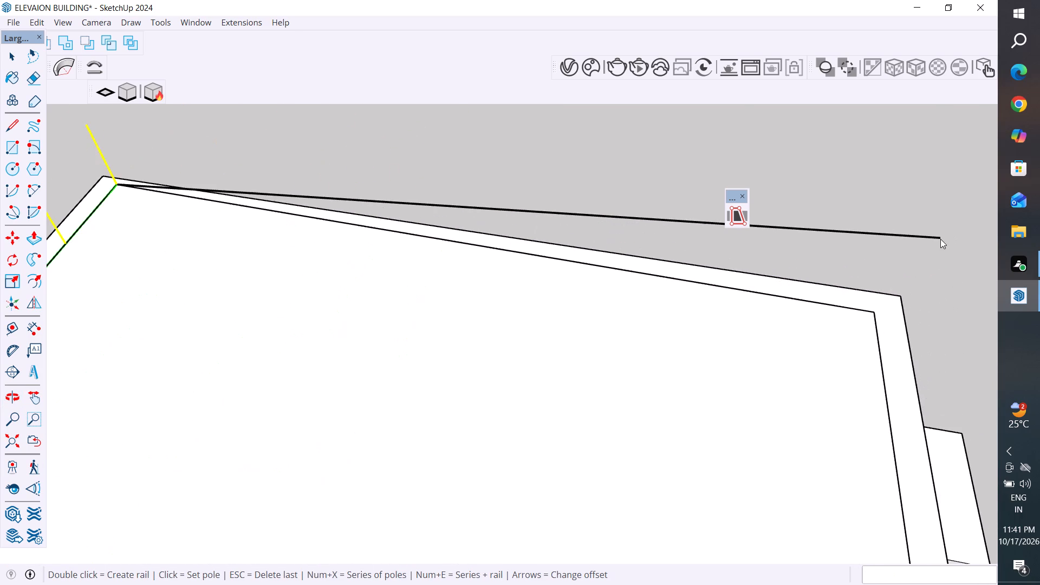
pyautogui.scroll(-5, 939, 251)
pyautogui.scroll(2, 517, 221)
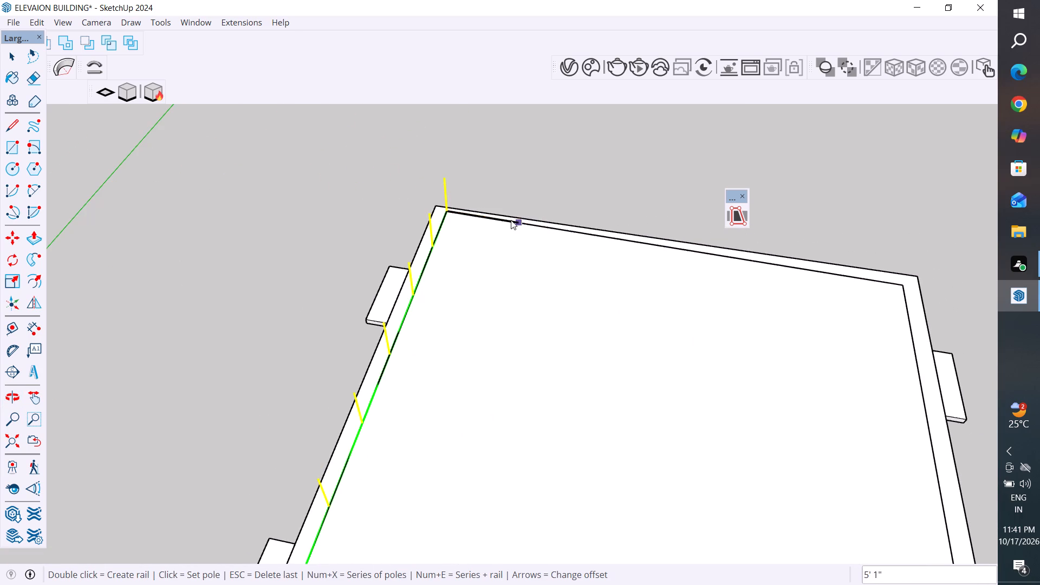
pyautogui.scroll(6, 511, 220)
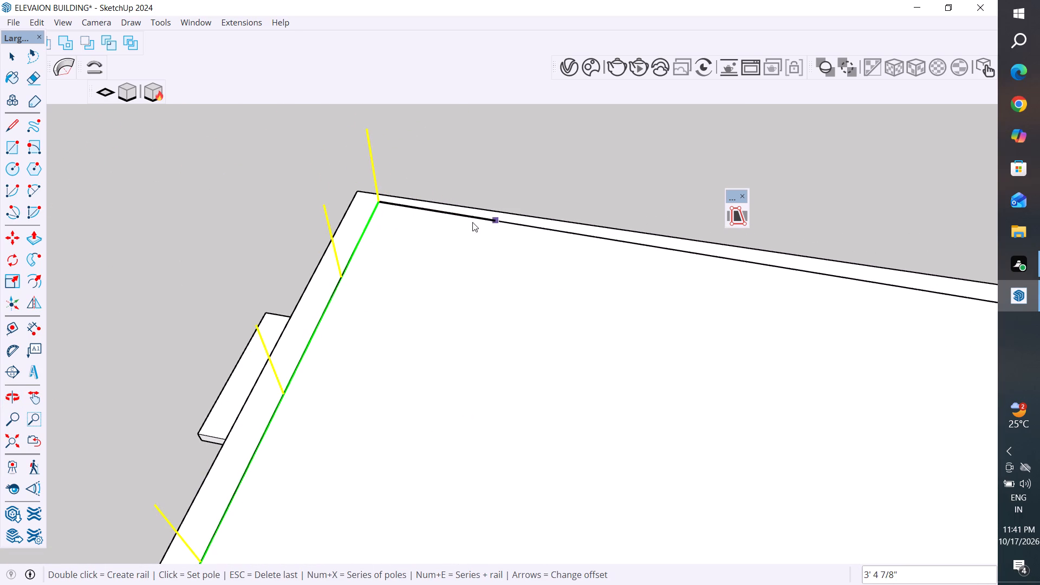
pyautogui.scroll(2, 467, 220)
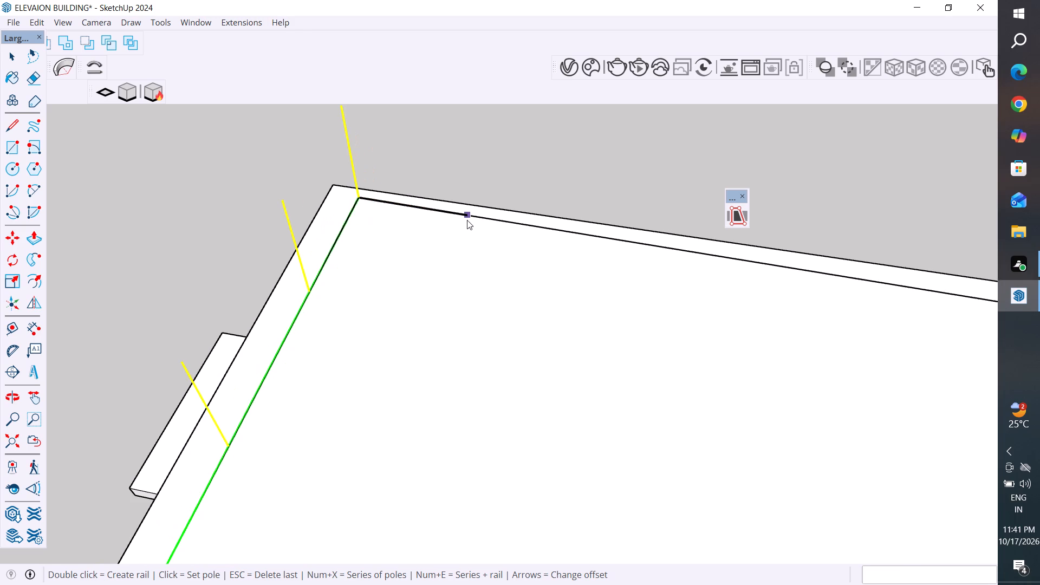
pyautogui.click(467, 220)
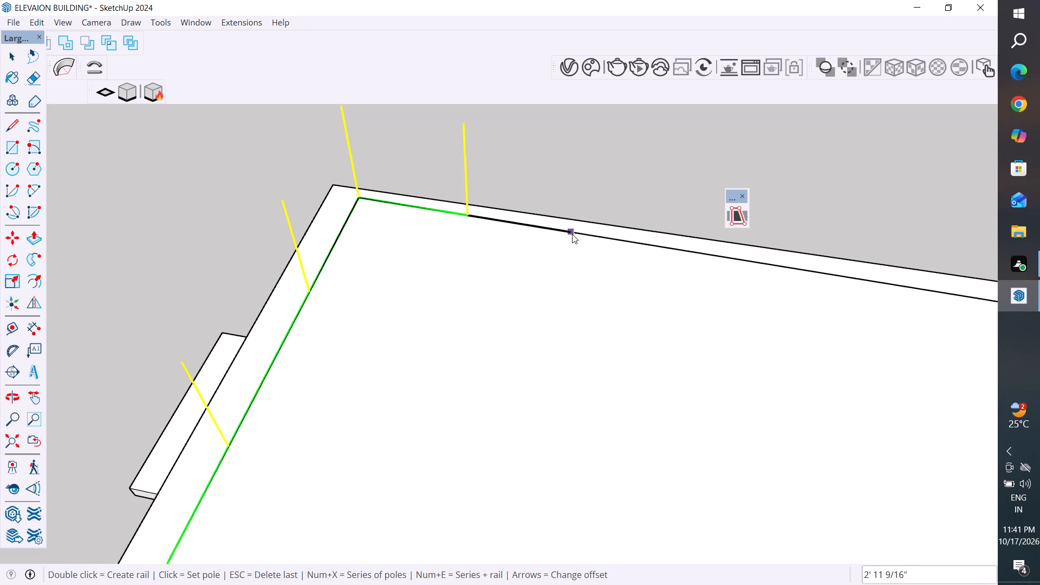
pyautogui.click(572, 234)
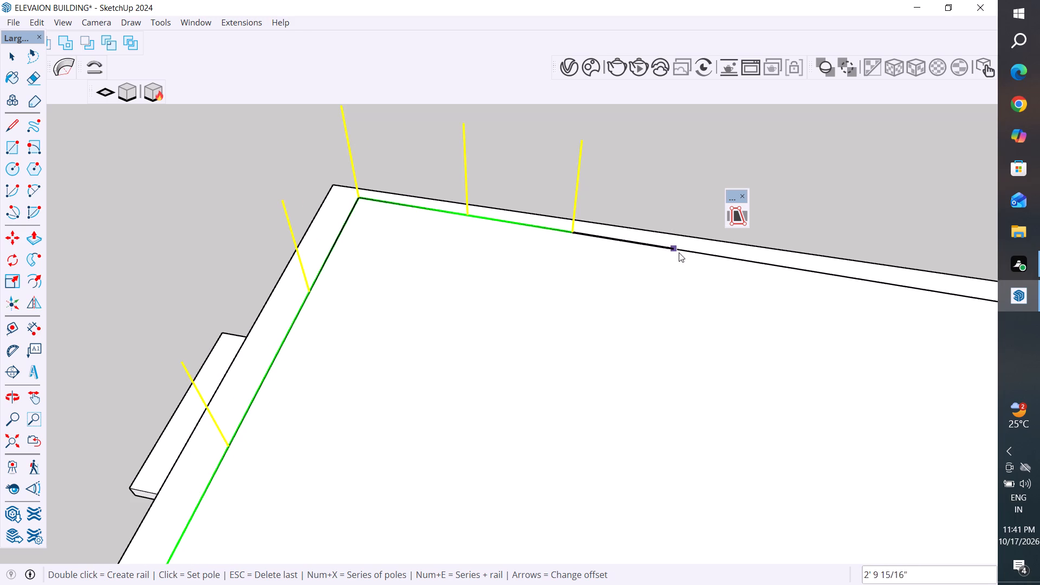
pyautogui.click(681, 252)
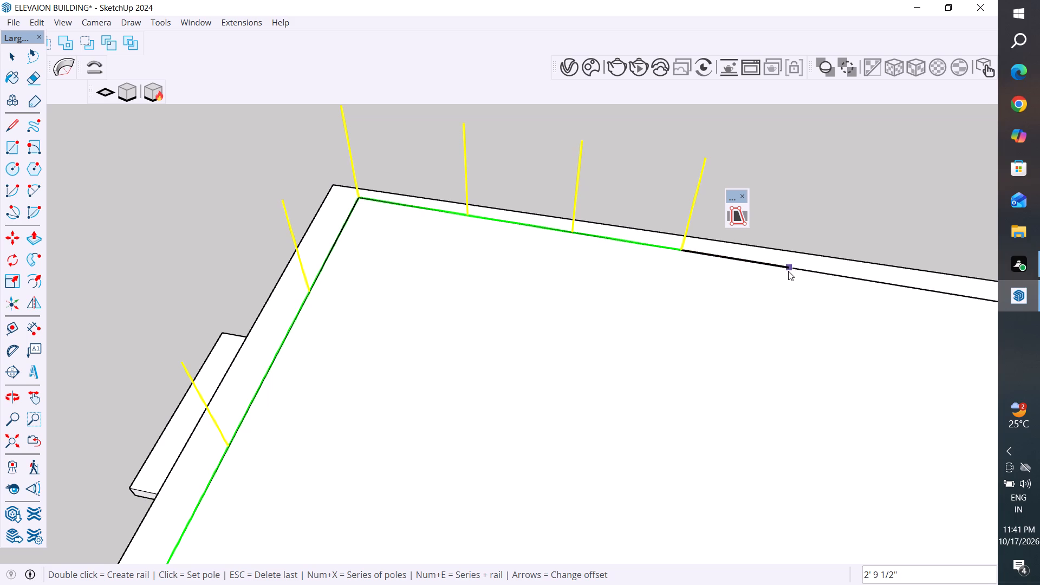
pyautogui.click(788, 271)
# Continue the rail along the short inset edge with four more poles about 3' apart.
pyautogui.scroll(-17, 582, 303)
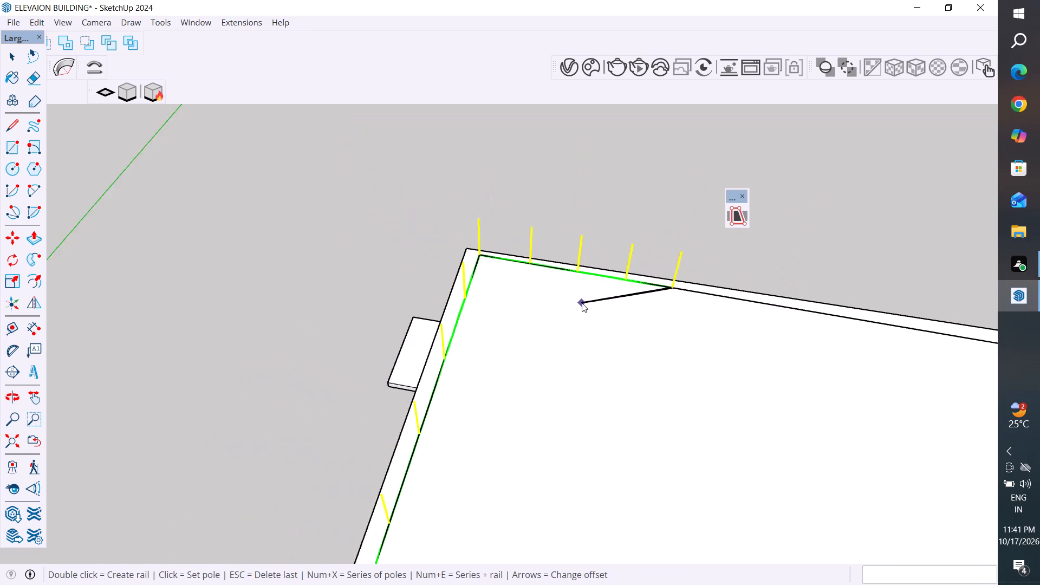
pyautogui.scroll(4, 778, 316)
pyautogui.scroll(4, 678, 304)
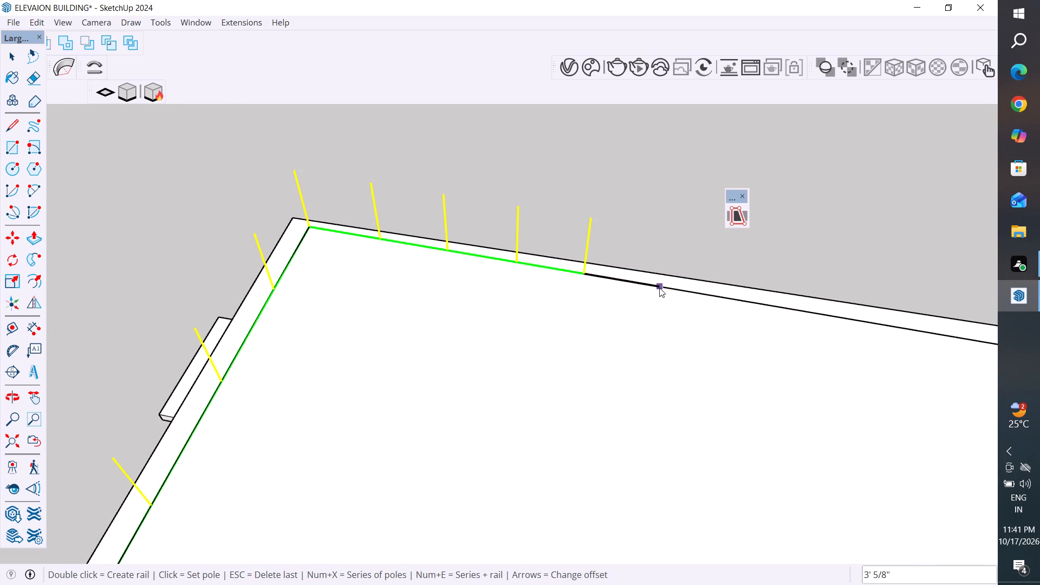
pyautogui.click(659, 288)
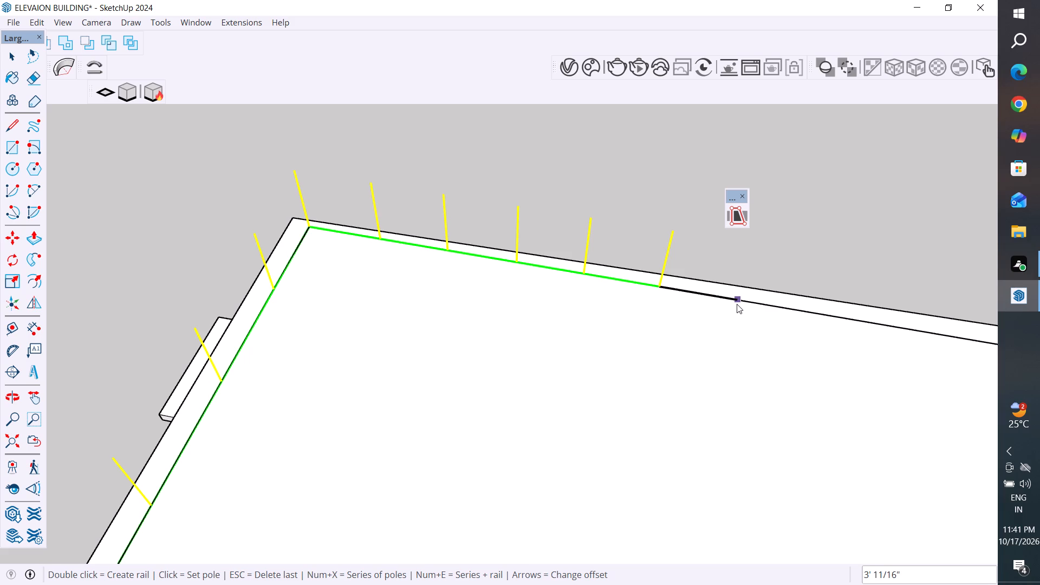
pyautogui.click(737, 304)
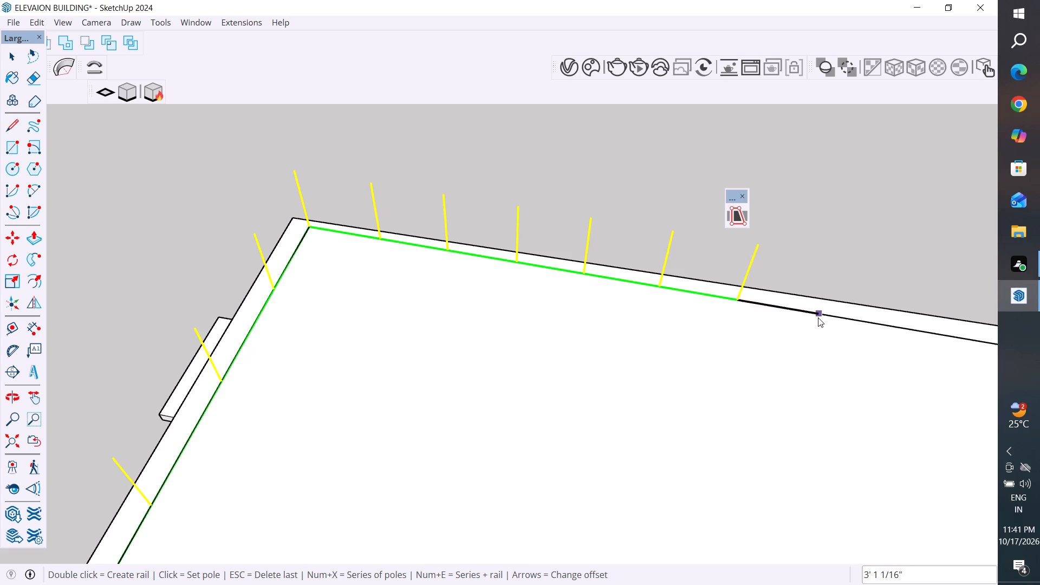
pyautogui.click(818, 317)
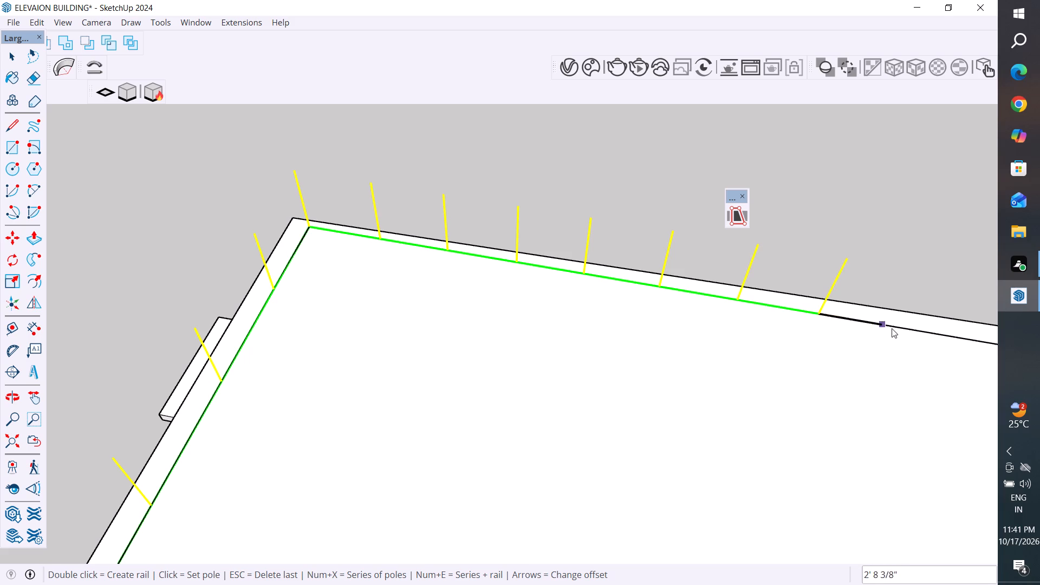
pyautogui.click(903, 328)
# Set one more pole about 3' 4" along the short inset edge, and the corner pole on the inset outline's next corner.
pyautogui.scroll(-7, 414, 388)
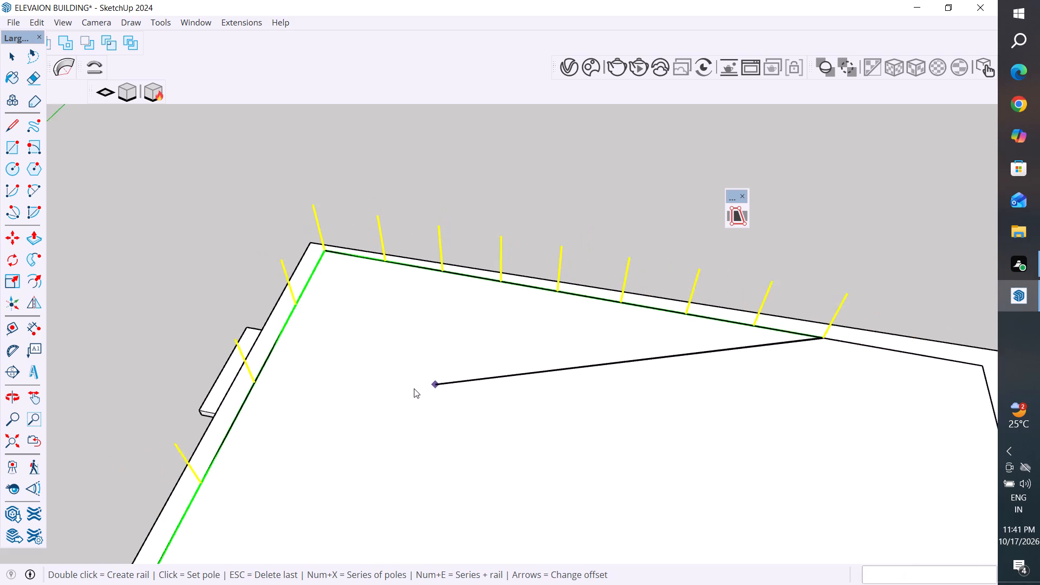
pyautogui.scroll(-6, 414, 388)
pyautogui.scroll(5, 833, 401)
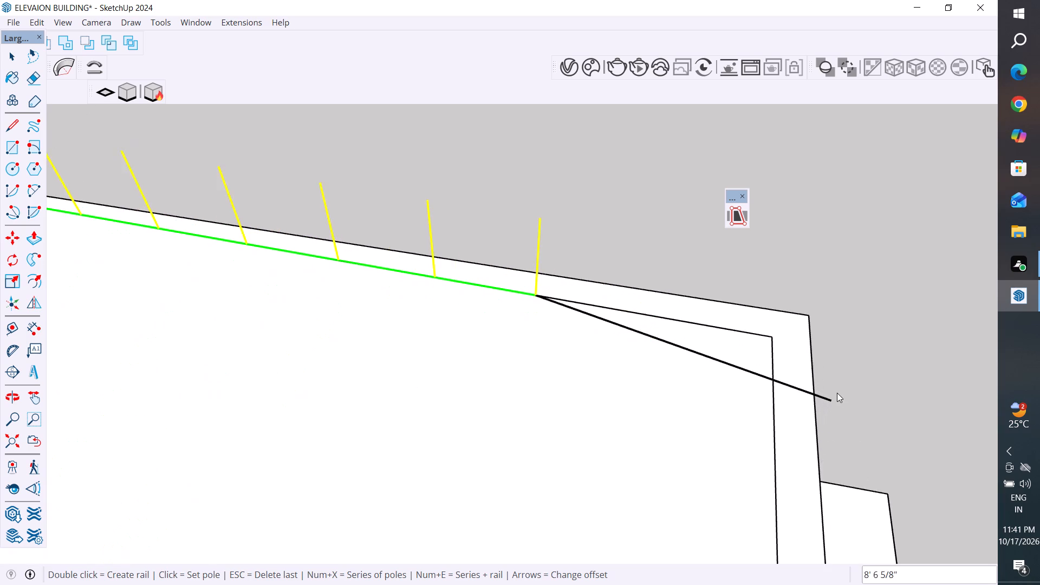
pyautogui.scroll(2, 837, 393)
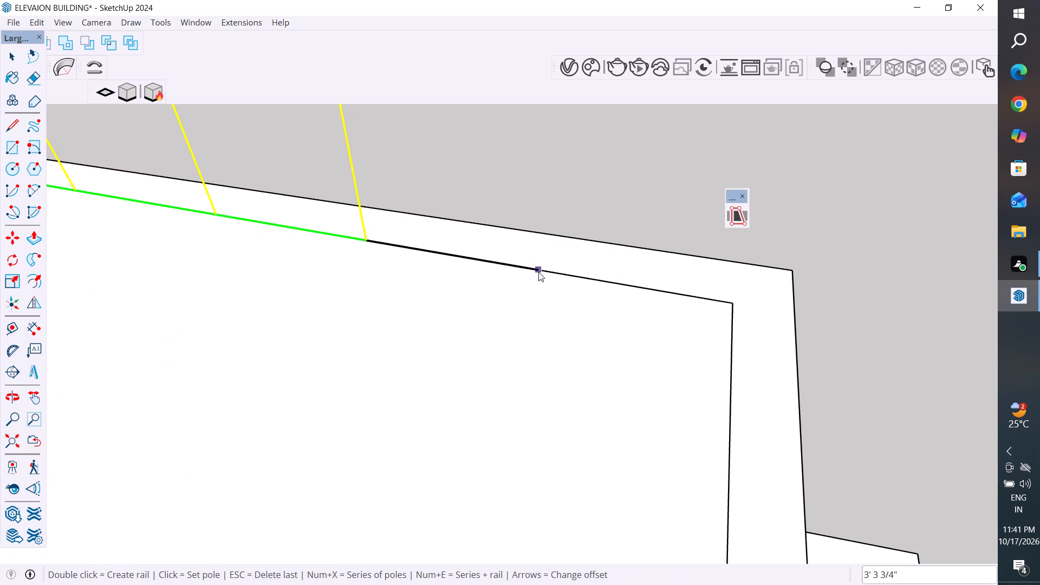
pyautogui.click(538, 272)
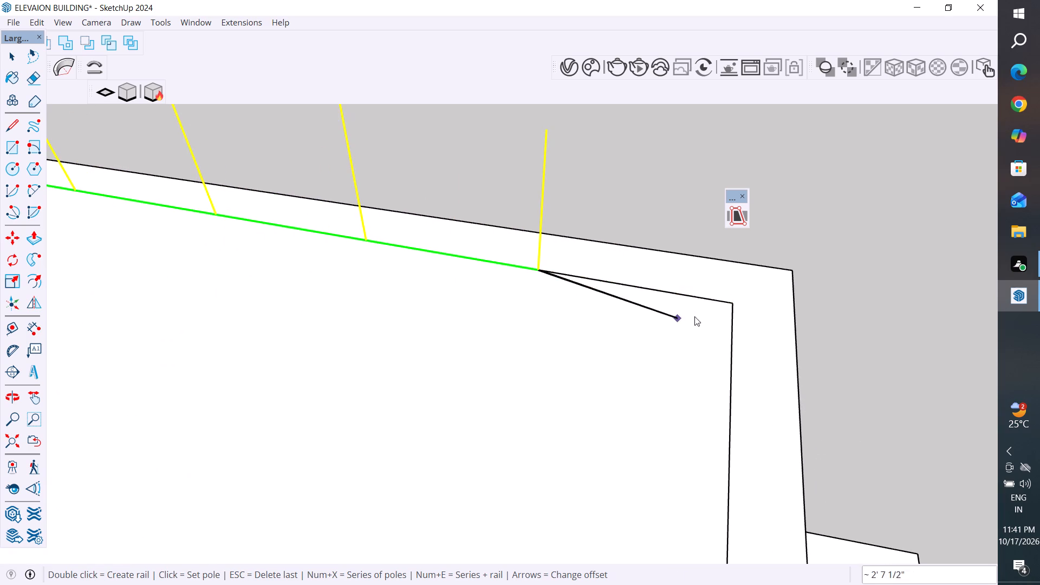
pyautogui.scroll(2, 733, 305)
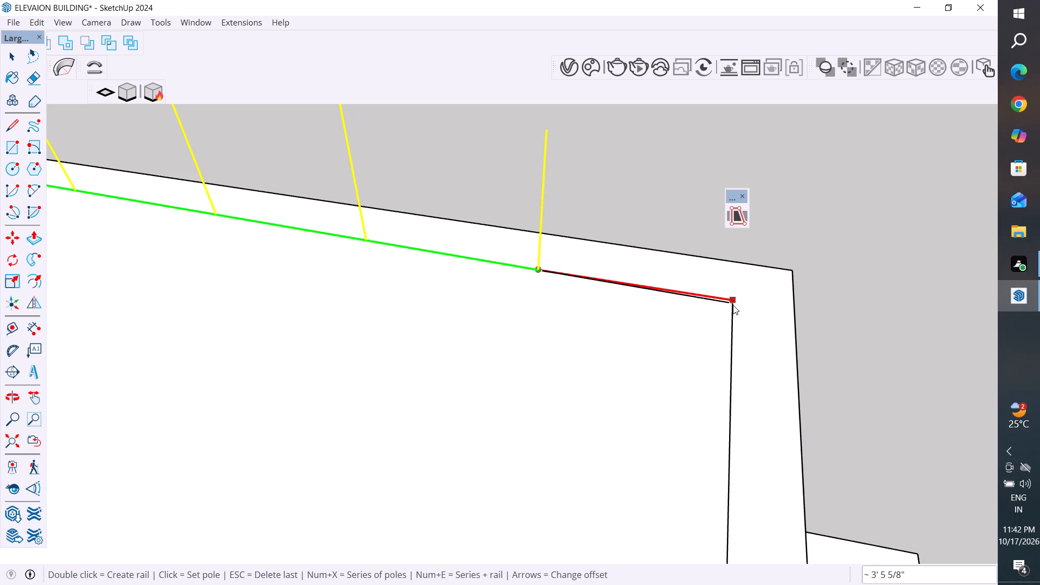
pyautogui.scroll(3, 733, 305)
pyautogui.moveTo(733, 305); pyautogui.dragTo(603, 233, button='middle')
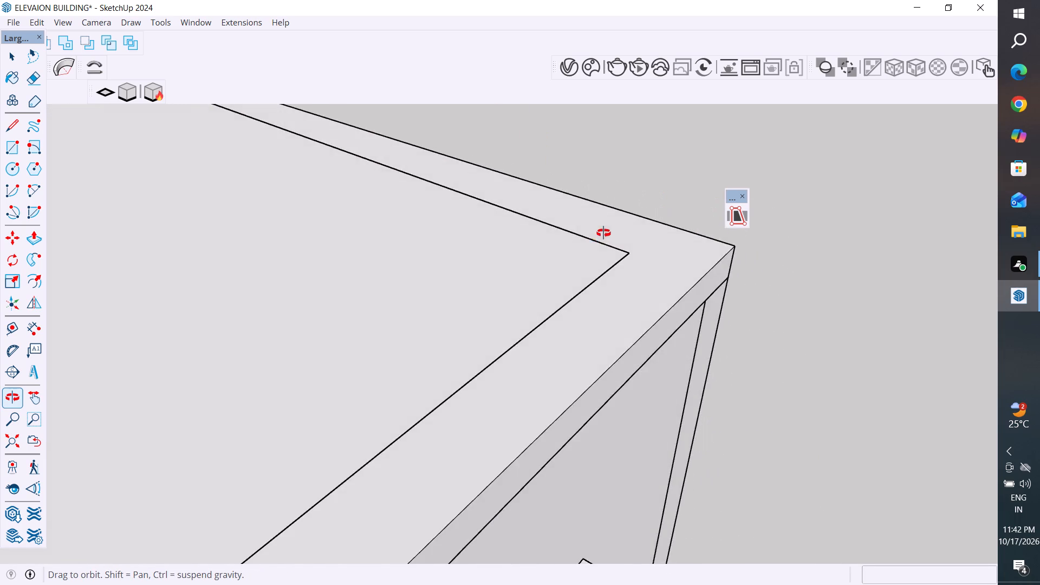
pyautogui.moveTo(603, 233); pyautogui.dragTo(576, 268, button='middle')
pyautogui.scroll(1, 597, 317)
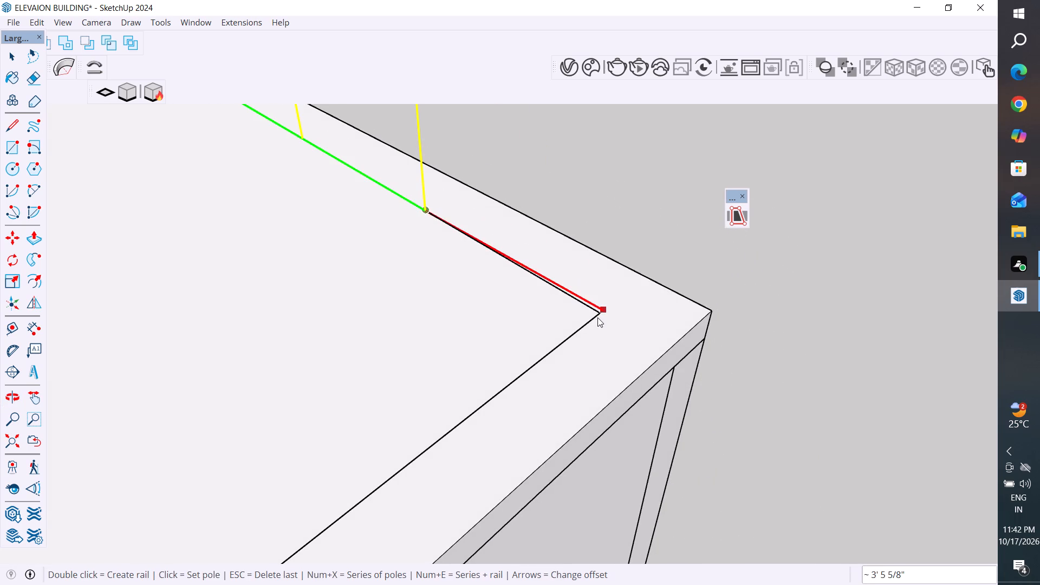
pyautogui.click(597, 318)
# Continue the rail from that corner along the long inset edge toward the stair enclosure with four poles about 3' to 4' 4" apart.
pyautogui.scroll(-3, 597, 318)
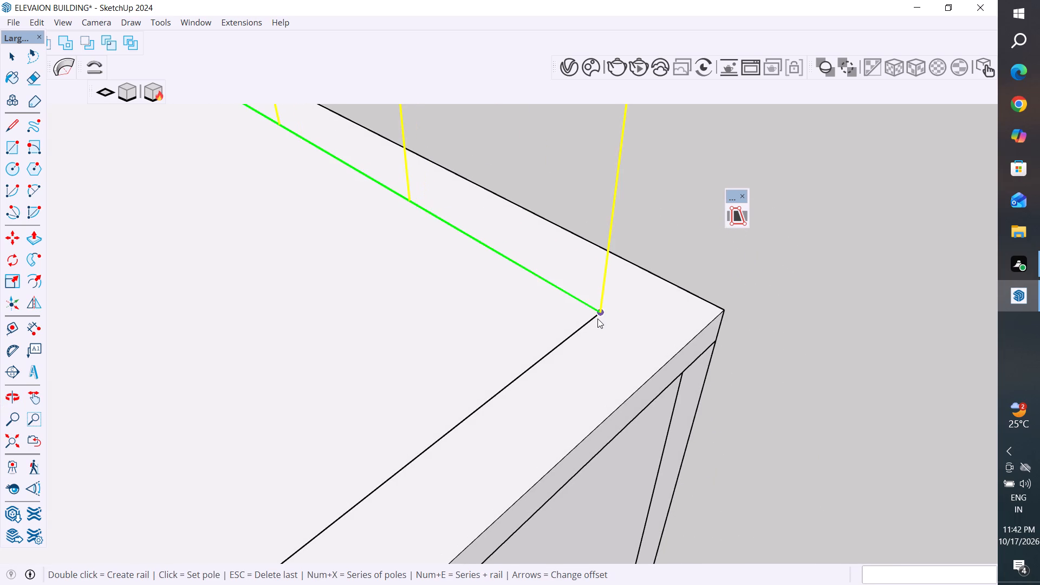
pyautogui.scroll(-18, 597, 318)
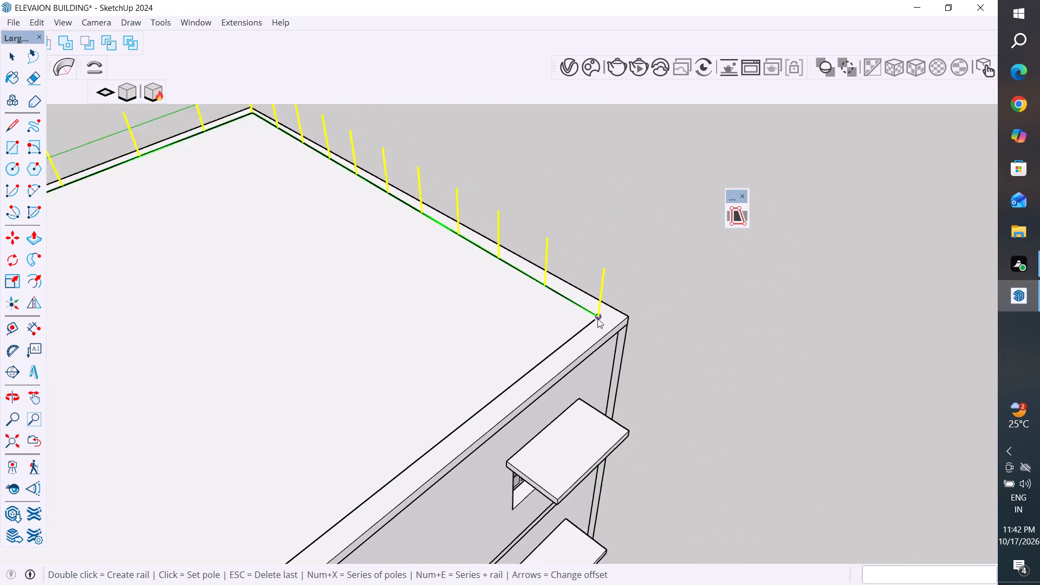
pyautogui.scroll(-15, 597, 318)
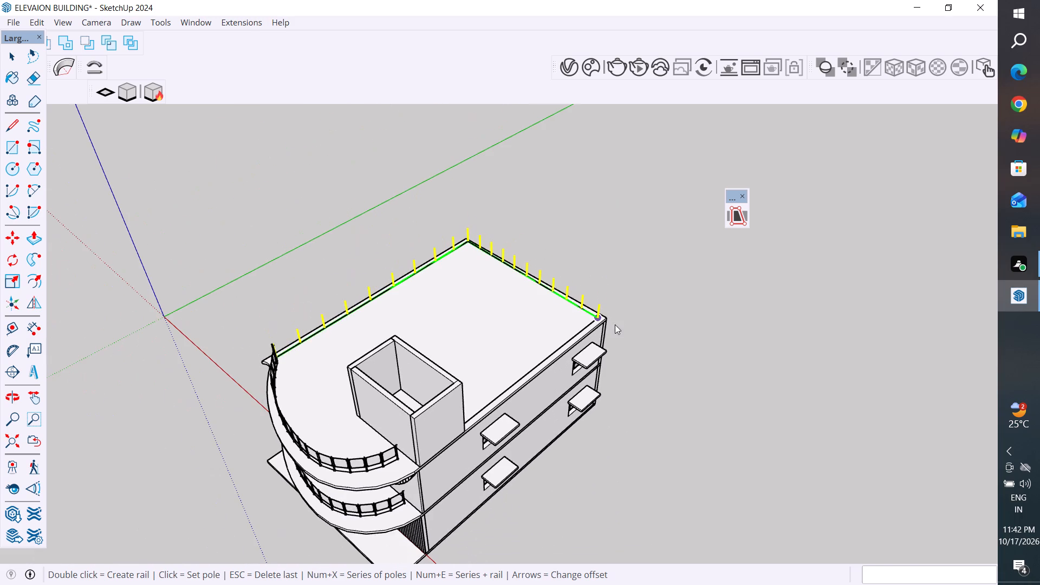
pyautogui.moveTo(699, 365); pyautogui.dragTo(548, 348, button='middle')
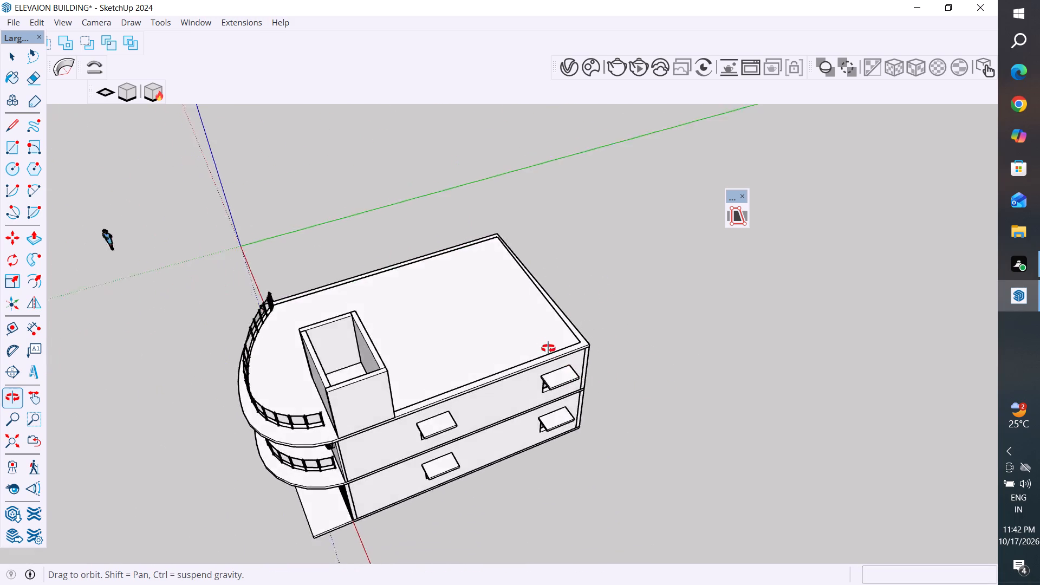
pyautogui.moveTo(548, 348); pyautogui.dragTo(504, 339, button='middle')
pyautogui.scroll(4, 504, 339)
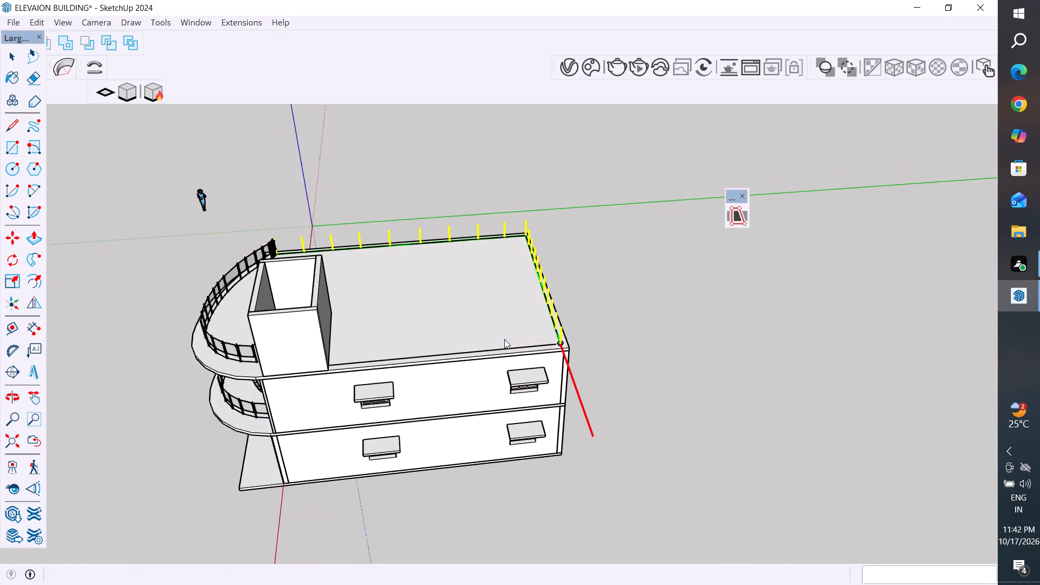
pyautogui.scroll(3, 504, 339)
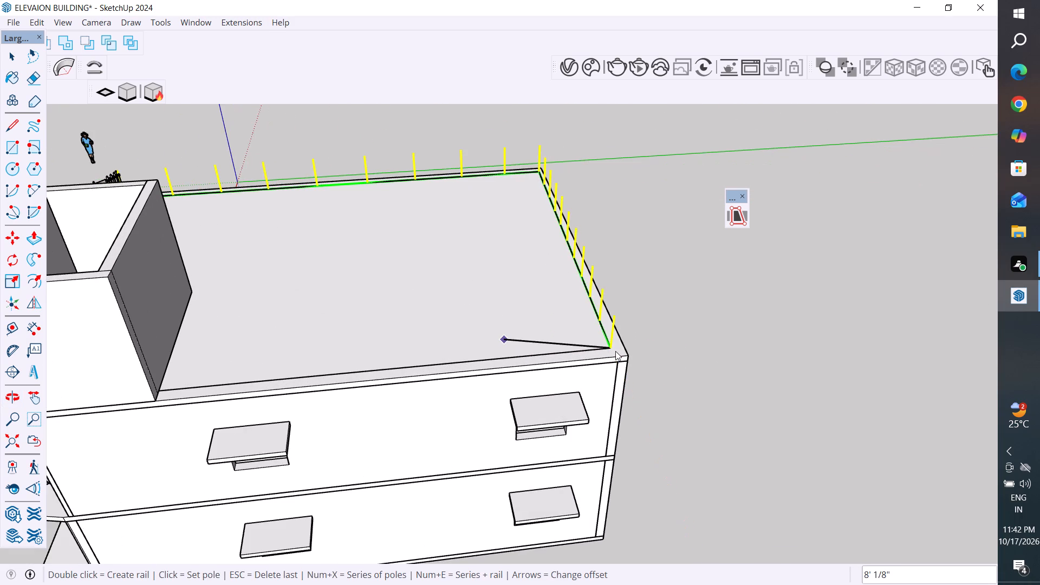
pyautogui.scroll(8, 600, 344)
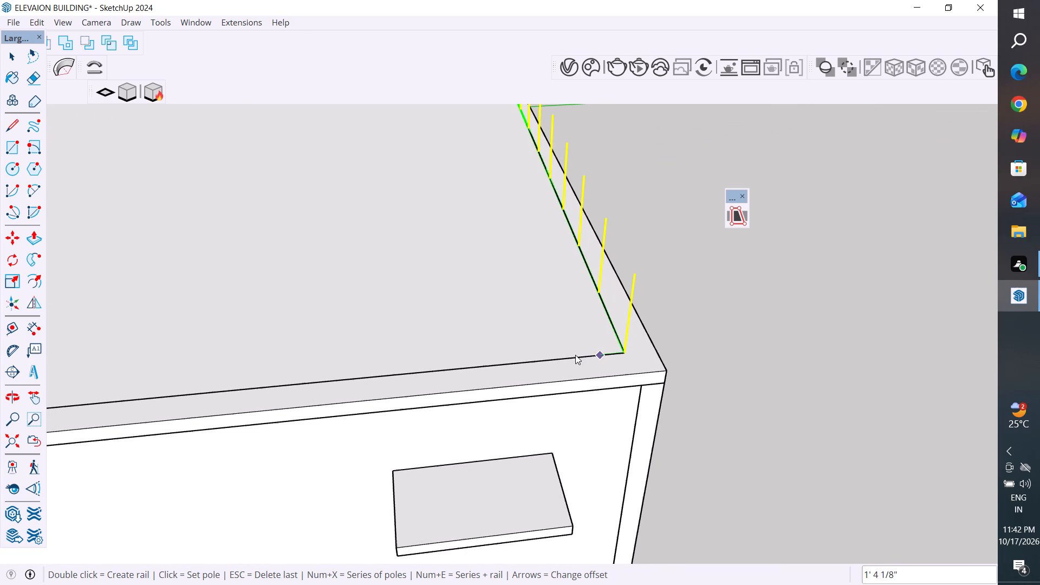
pyautogui.click(530, 362)
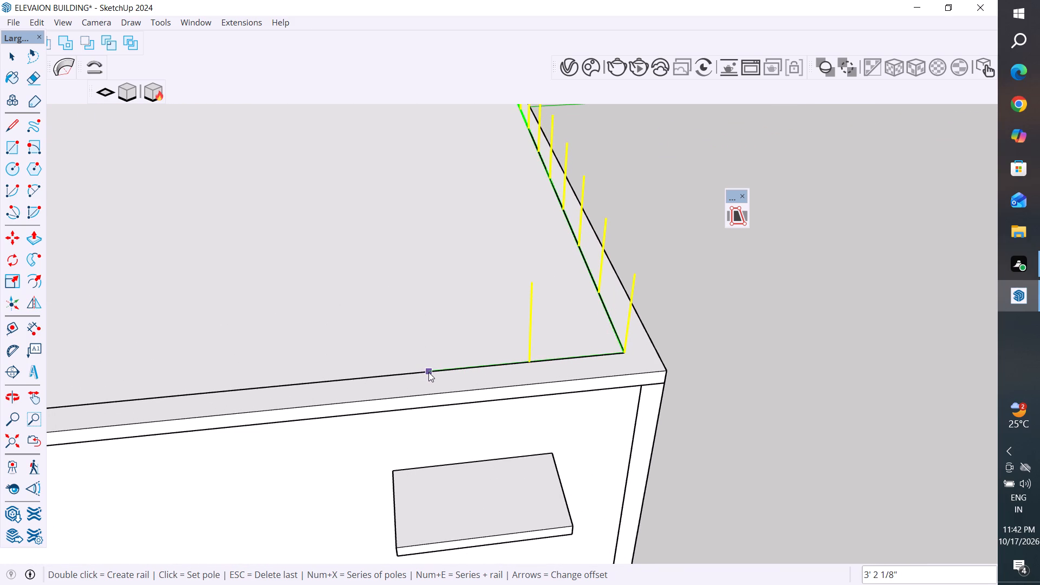
pyautogui.click(428, 372)
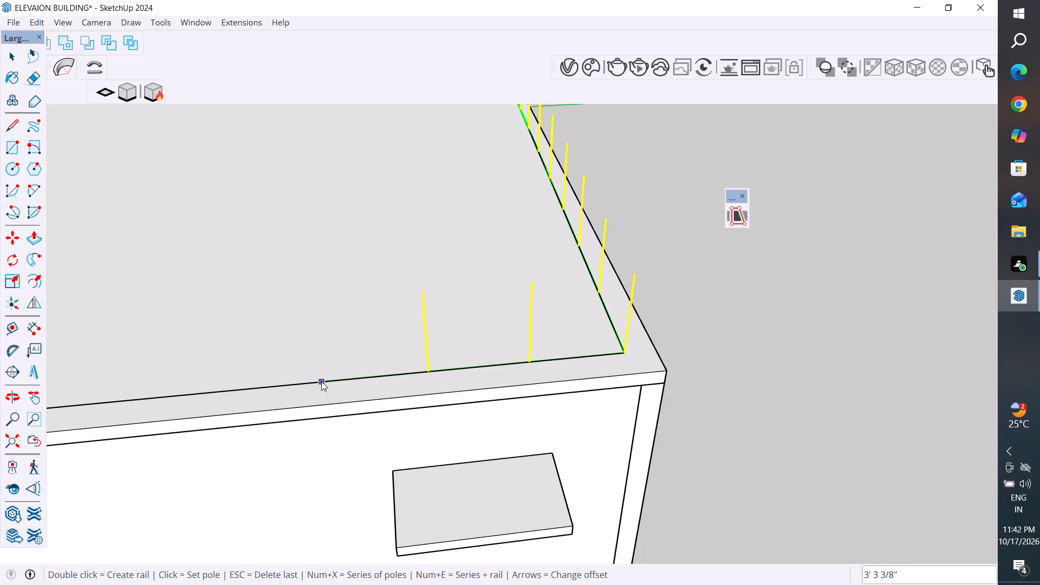
pyautogui.click(321, 381)
pyautogui.scroll(-6, 321, 381)
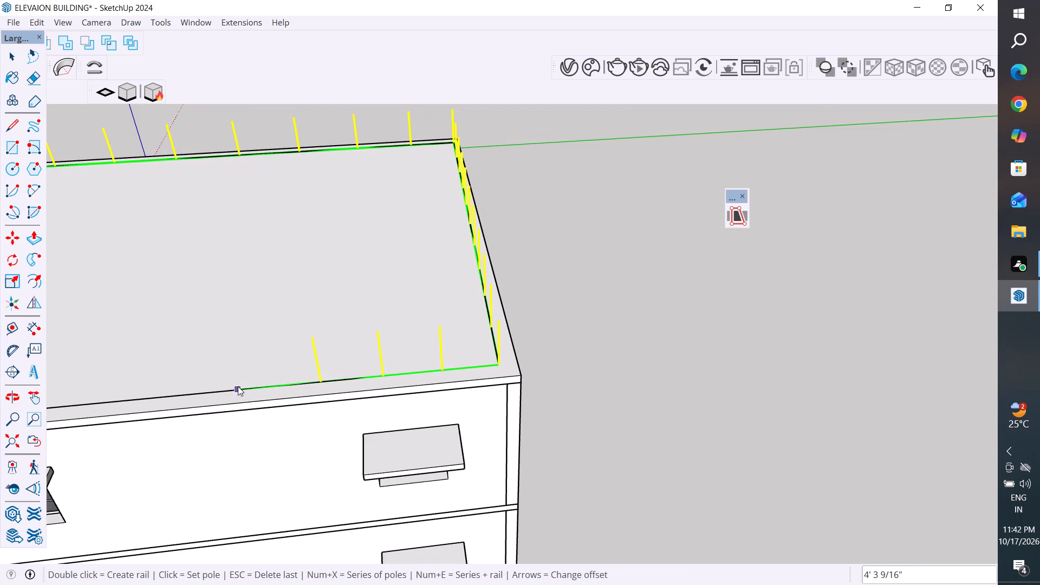
pyautogui.click(238, 386)
pyautogui.scroll(-15, 341, 445)
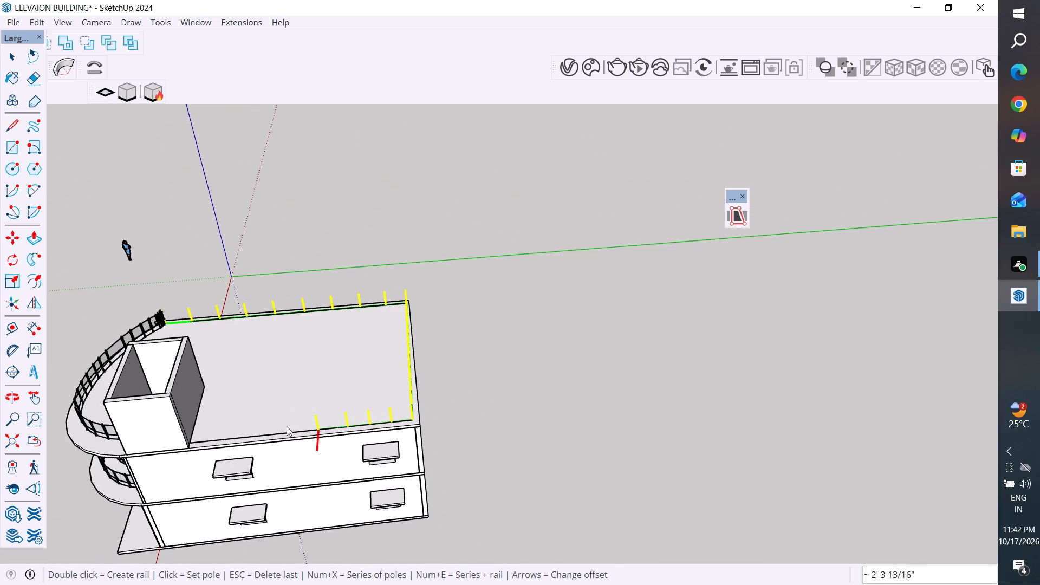
# Continue the rail along the long inset edge with three more poles about 4' 4" to 4' 10" apart.
pyautogui.scroll(7, 287, 426)
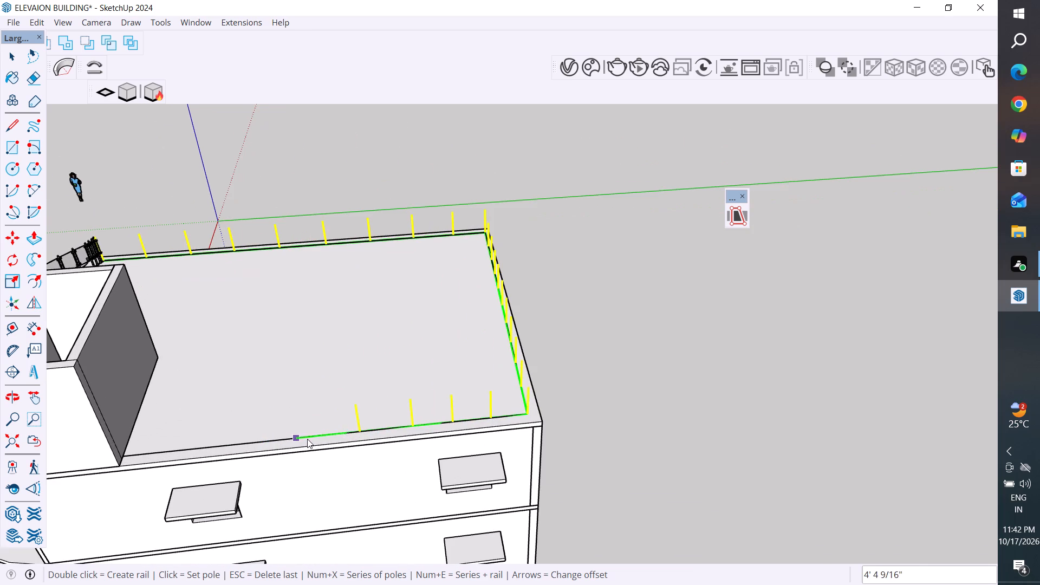
pyautogui.click(304, 436)
pyautogui.click(243, 443)
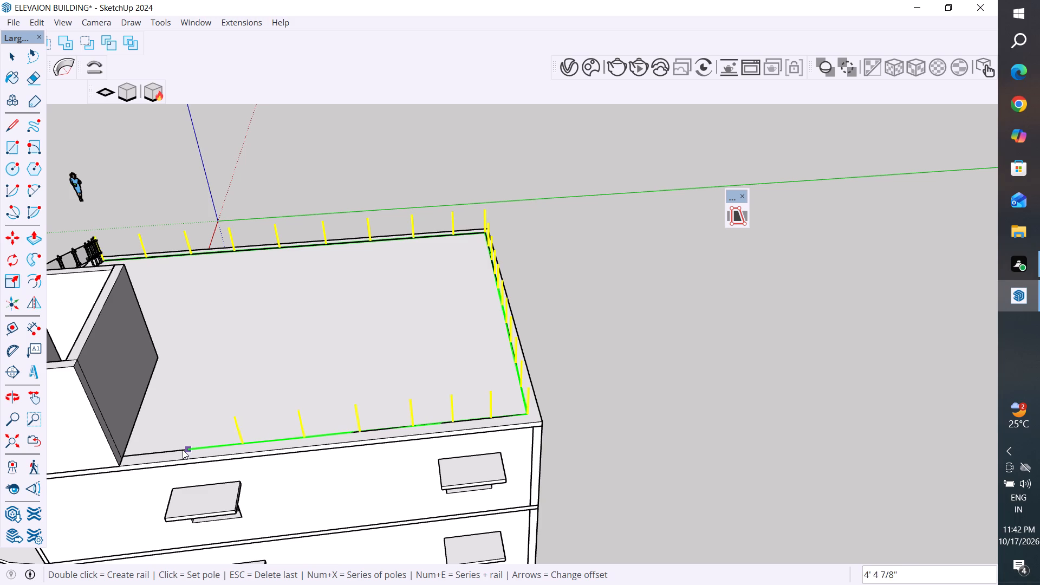
pyautogui.click(179, 450)
# Set the last pole about 4' 1" further along, where the inset edge meets the stair enclosure, and create the rail.
pyautogui.scroll(14, 131, 446)
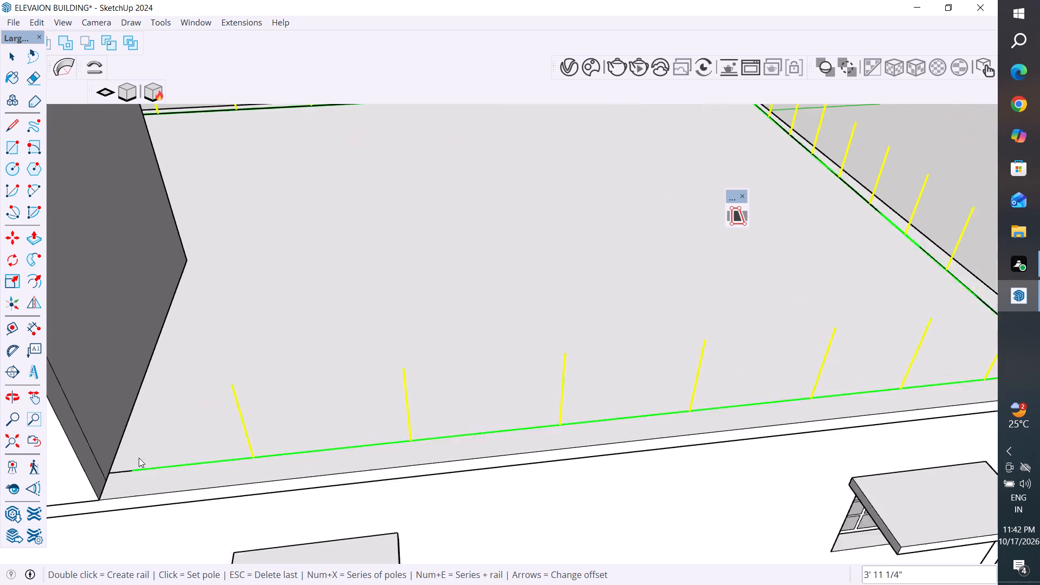
pyautogui.doubleClick(113, 474)
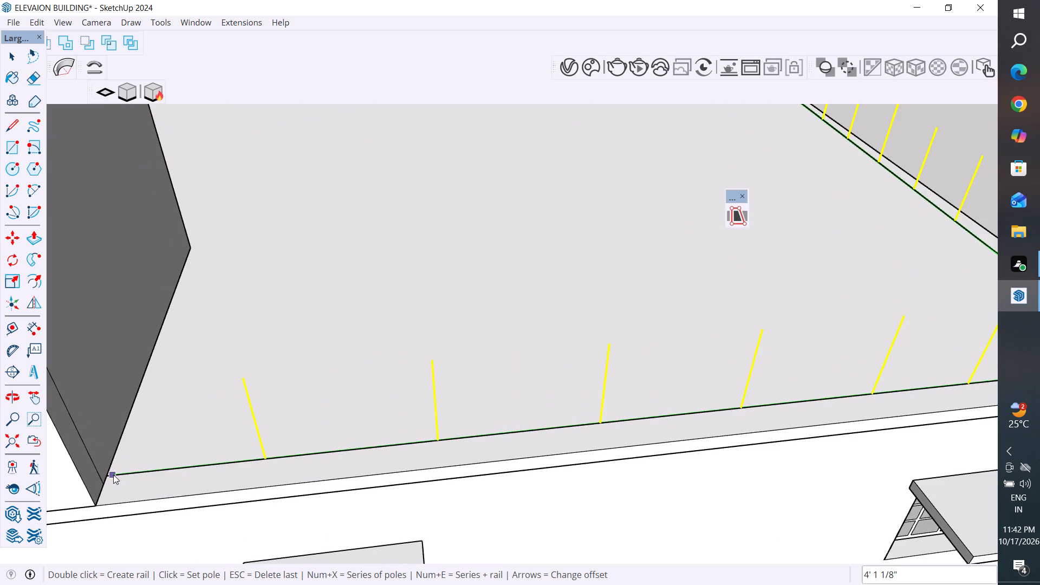
pyautogui.press('Return')
pyautogui.press('Return')
pyautogui.scroll(-4, 278, 528)
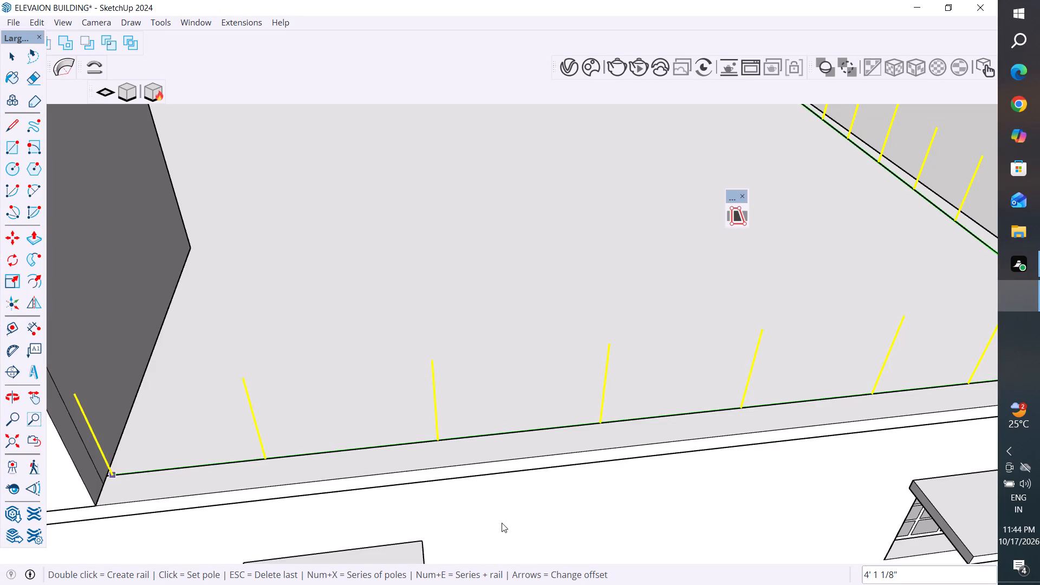
pyautogui.scroll(-3, 502, 523)
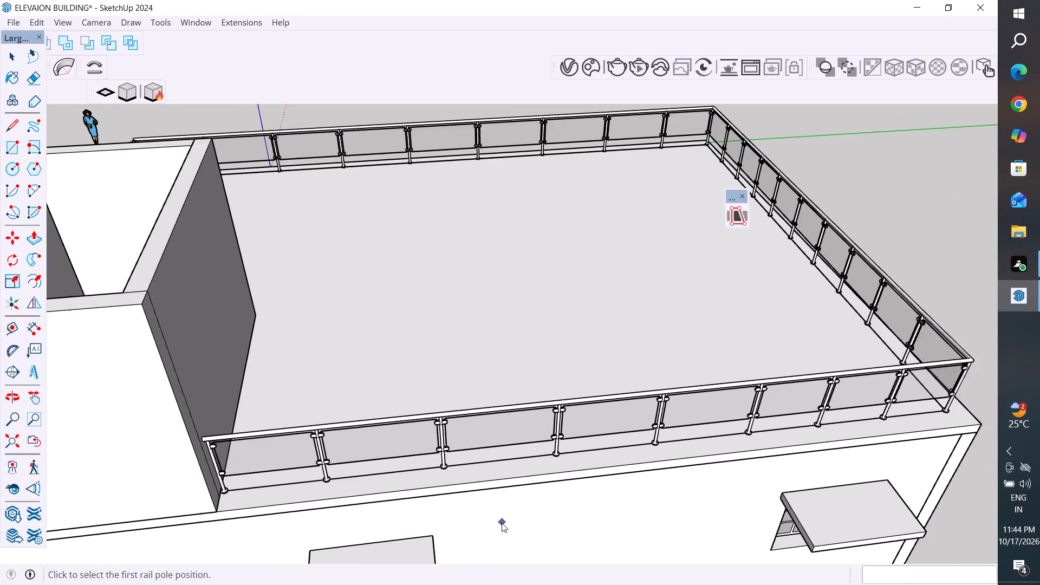
pyautogui.scroll(-6, 502, 523)
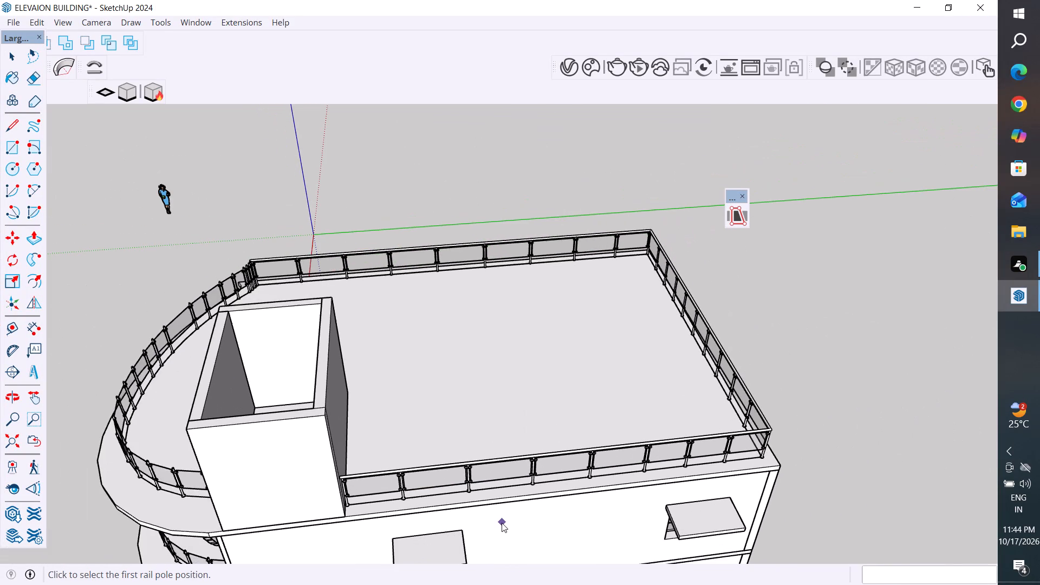
pyautogui.scroll(-5, 876, 418)
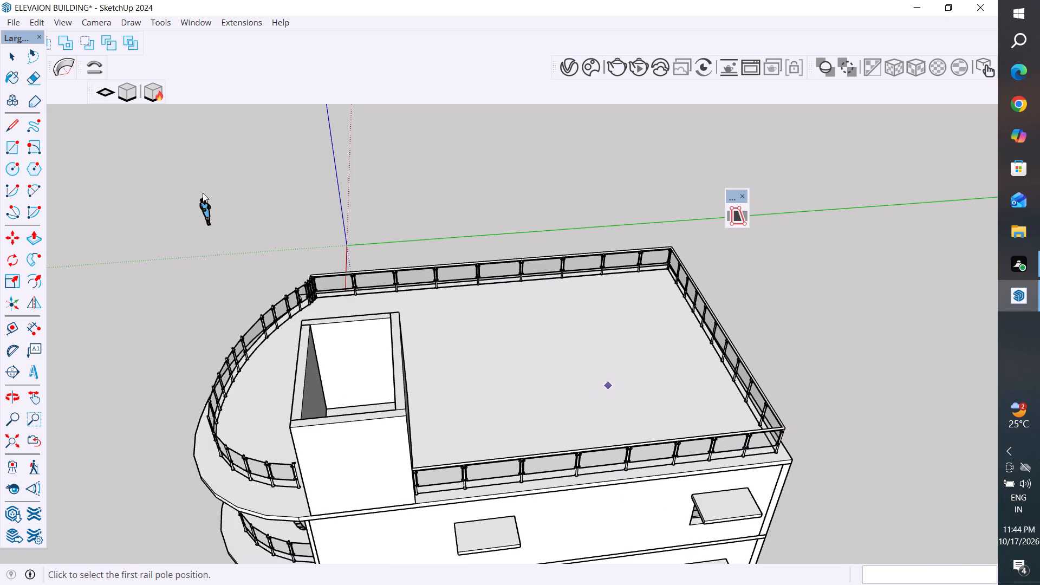
pyautogui.click(11, 53)
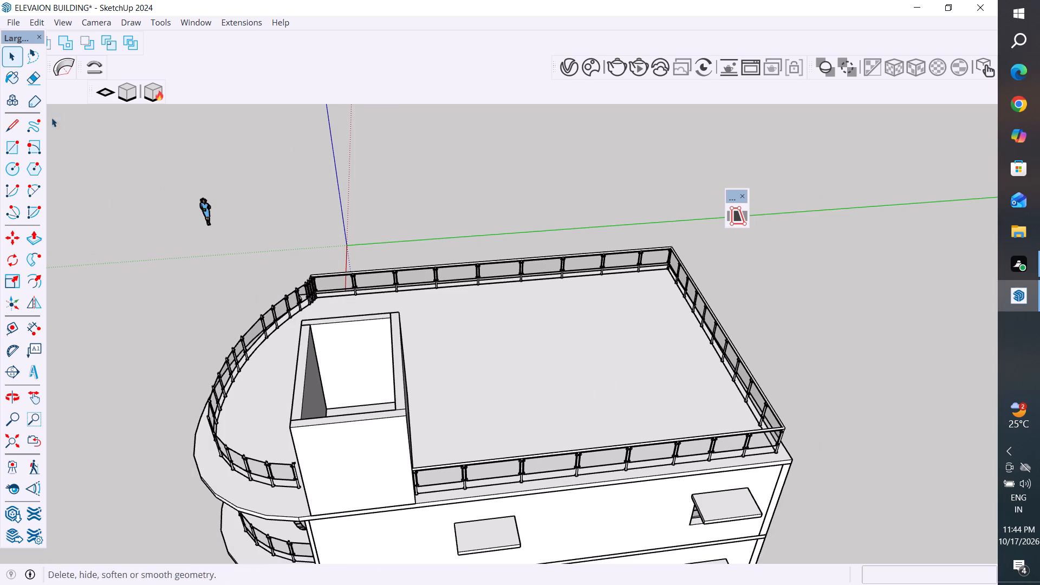
pyautogui.click(127, 291)
# Draw a line about 1' long from the base of the curved rail's last pole to the stair enclosure wall.
pyautogui.scroll(3, 259, 504)
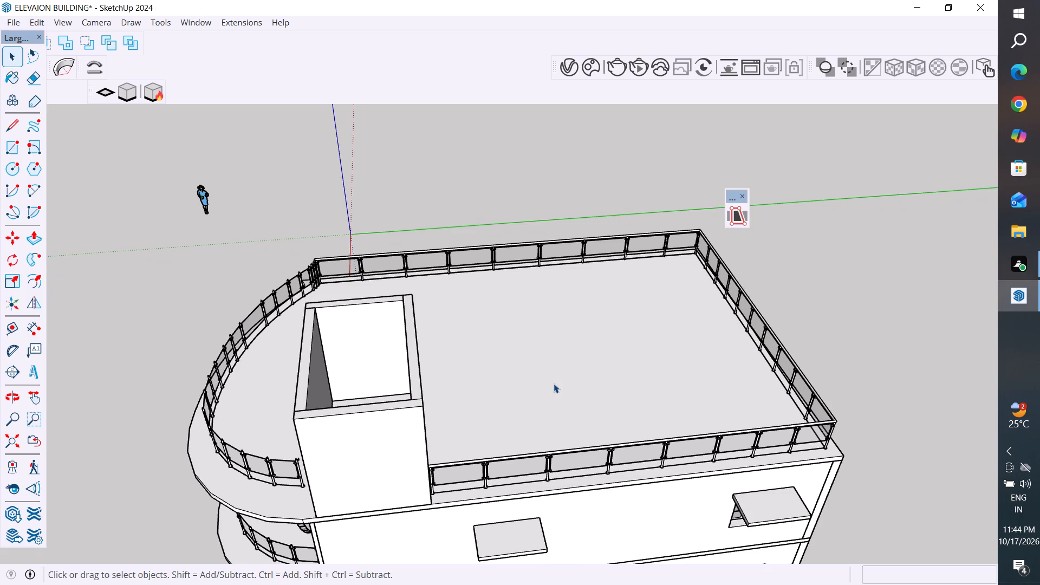
pyautogui.scroll(7, 254, 516)
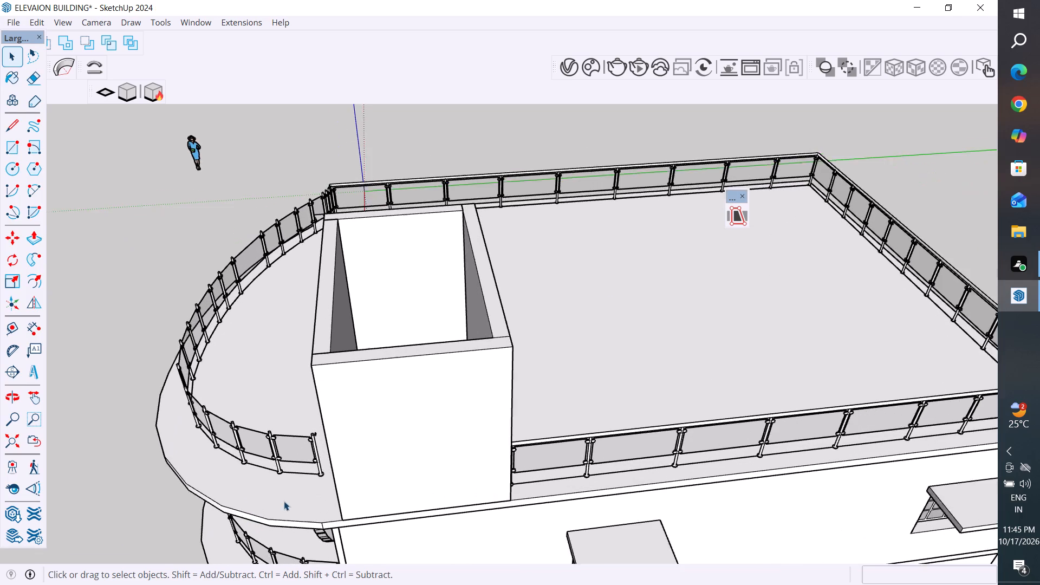
pyautogui.scroll(10, 319, 480)
pyautogui.moveTo(353, 472); pyautogui.dragTo(391, 472, button='middle')
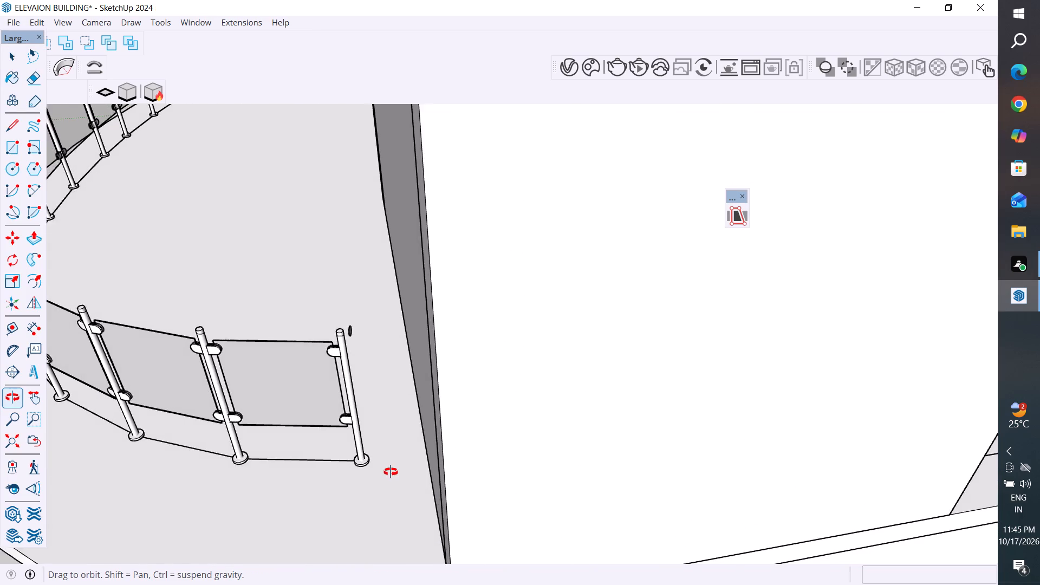
pyautogui.moveTo(391, 472); pyautogui.dragTo(395, 471, button='middle')
pyautogui.scroll(3, 440, 458)
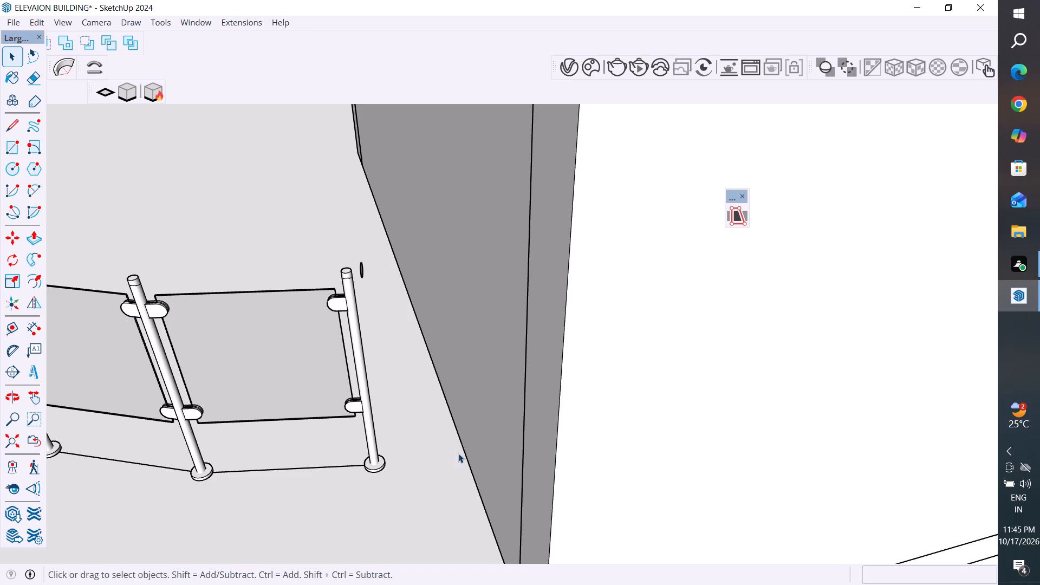
pyautogui.scroll(1, 461, 452)
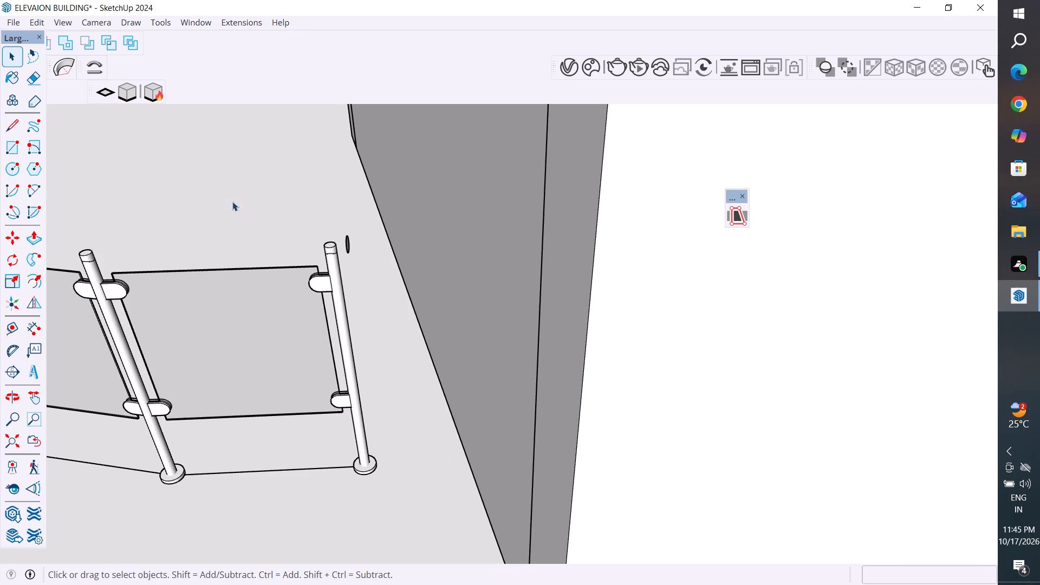
pyautogui.click(16, 127)
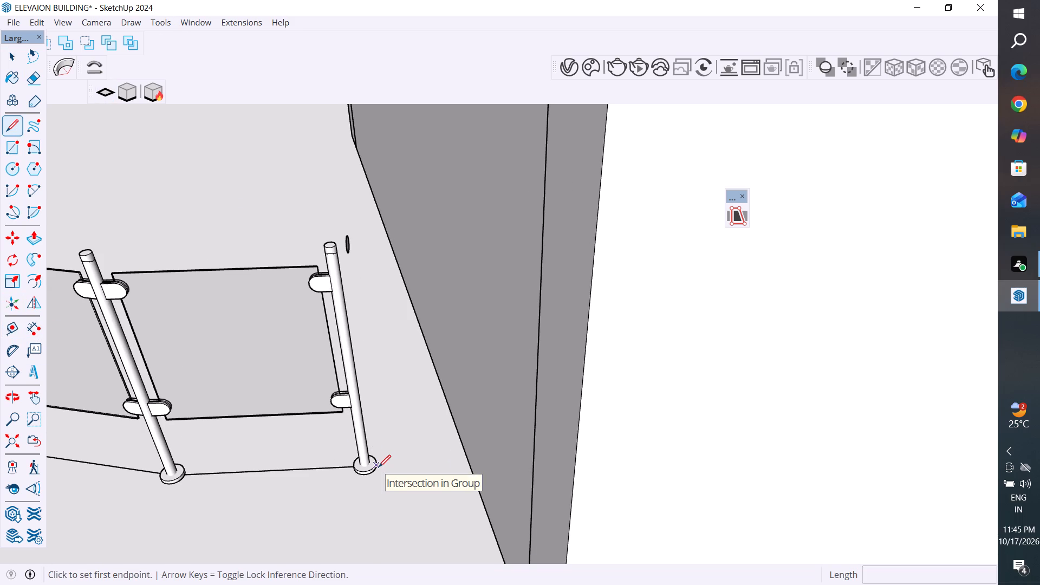
pyautogui.scroll(9, 379, 467)
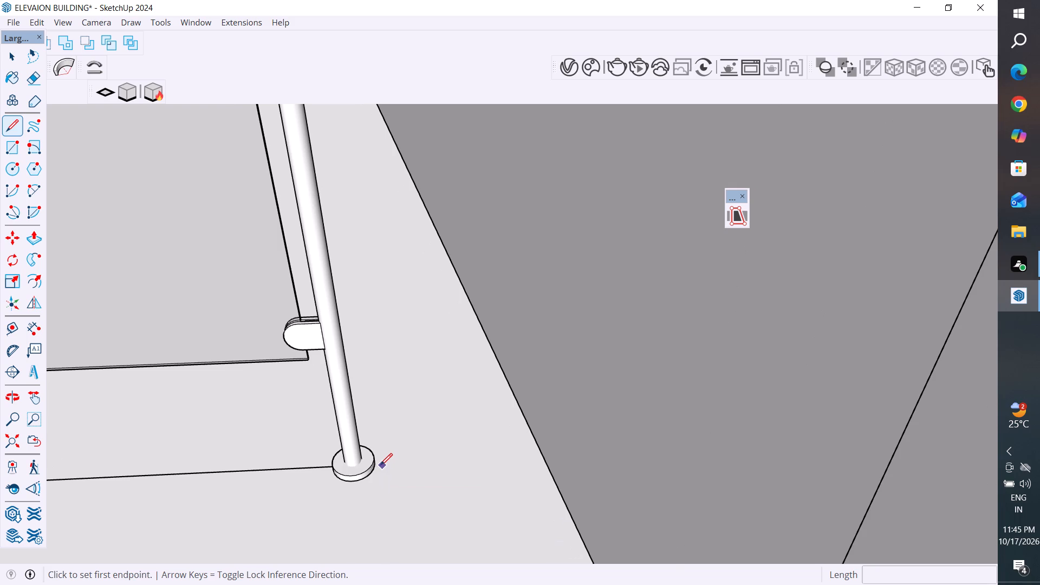
pyautogui.click(379, 465)
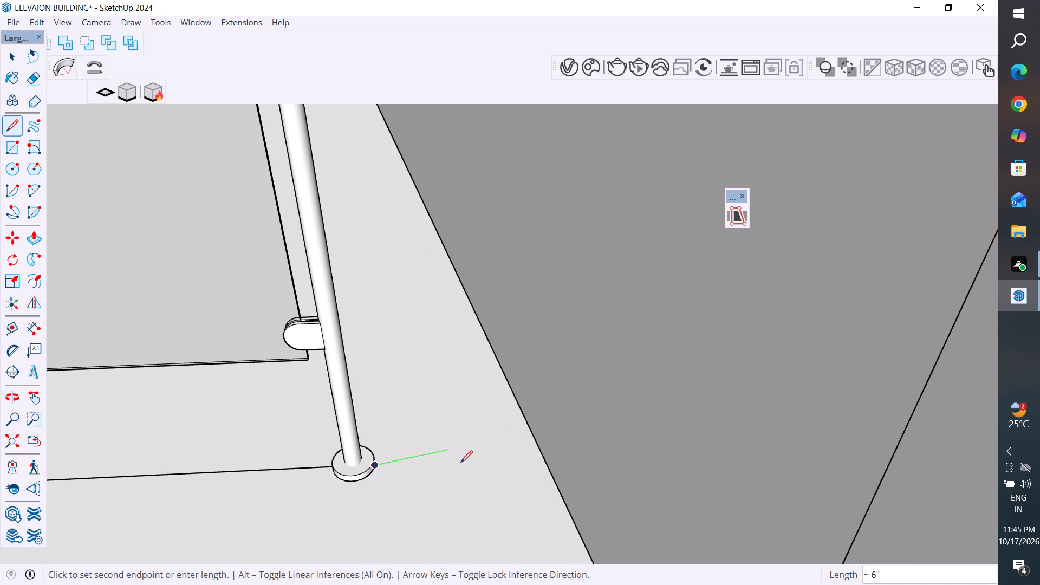
pyautogui.click(537, 462)
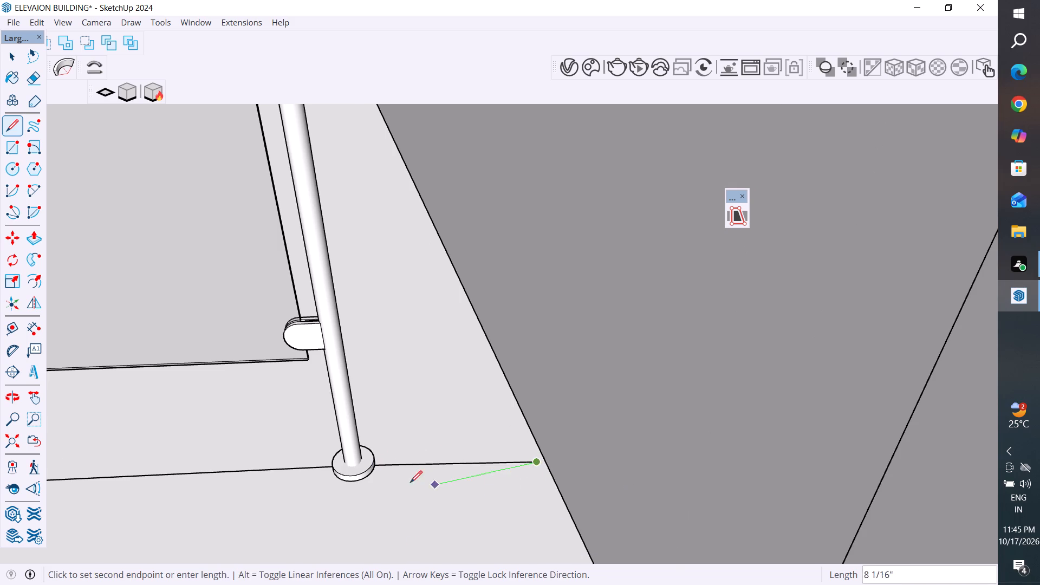
pyautogui.press('Return')
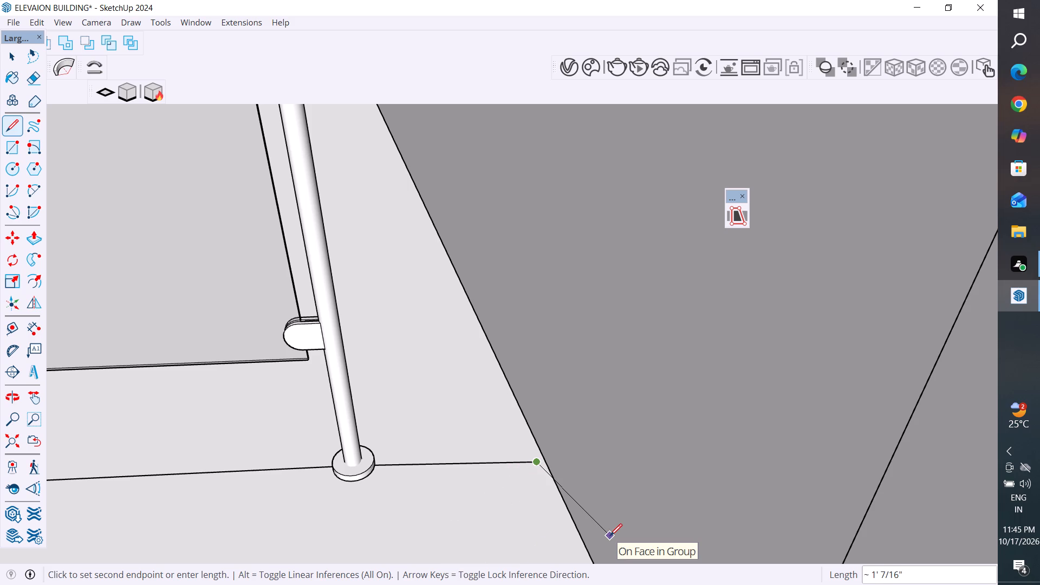
pyautogui.press('Escape')
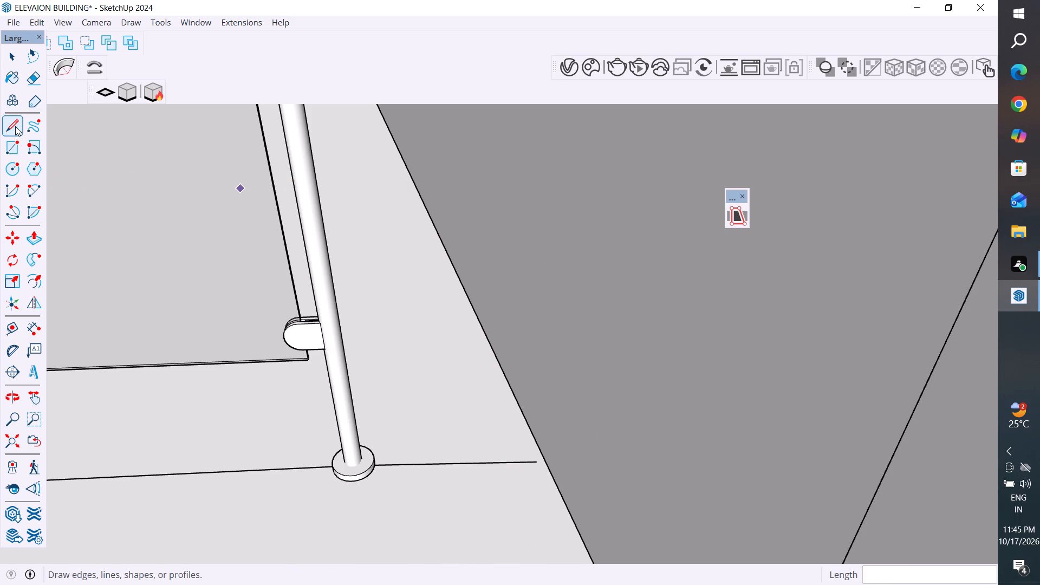
# Create a short MajRail section along that line, with one pole beside the curved rail's end and one about 11" away at the wall.
pyautogui.click(201, 25)
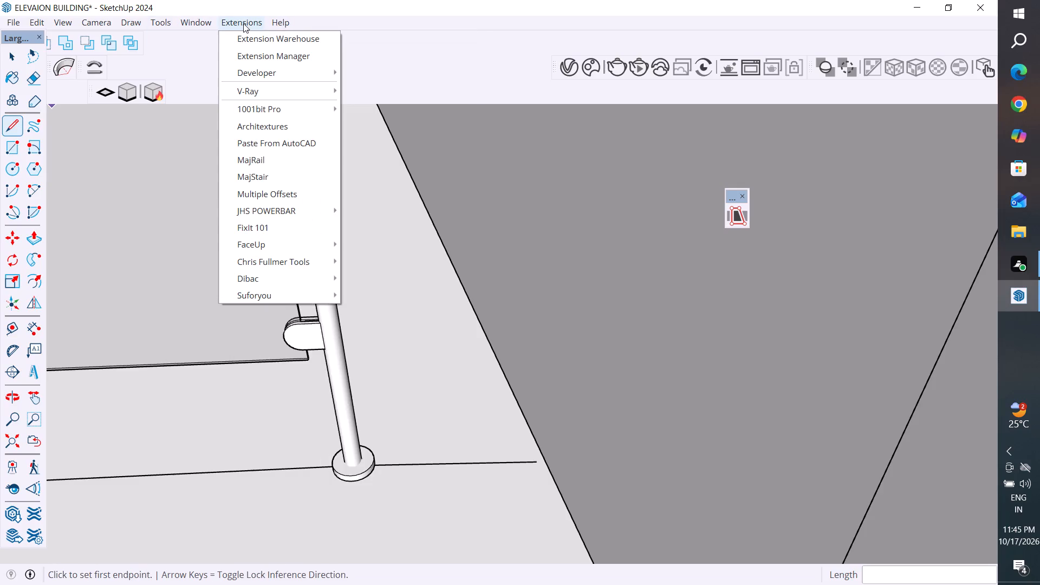
pyautogui.click(261, 158)
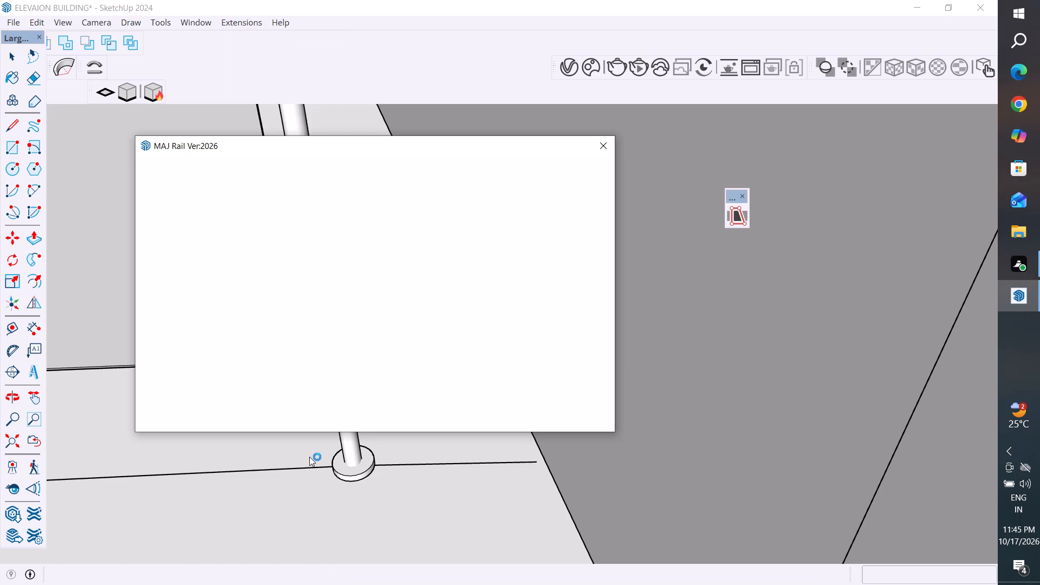
pyautogui.click(218, 394)
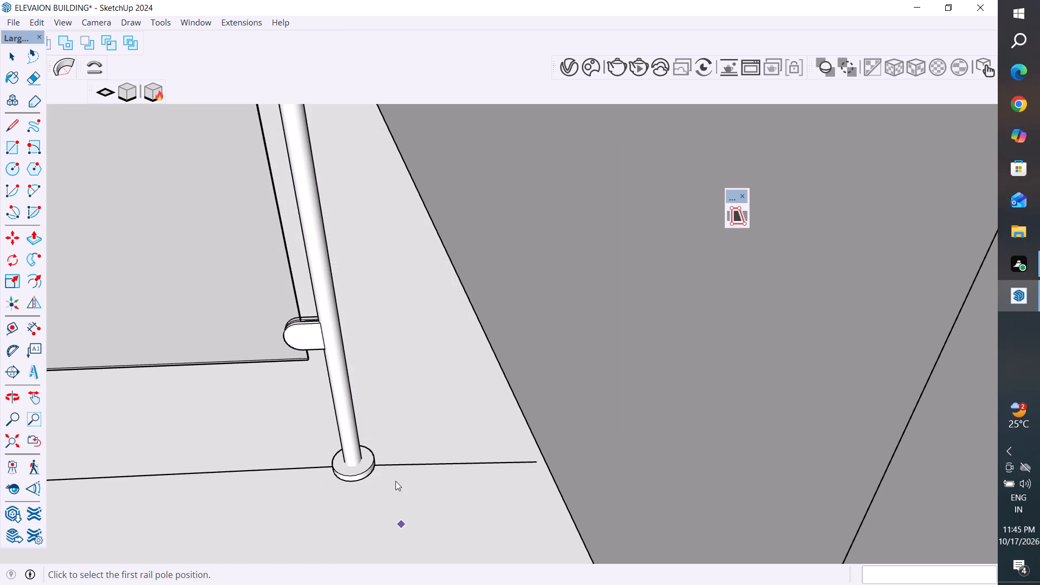
pyautogui.scroll(3, 393, 466)
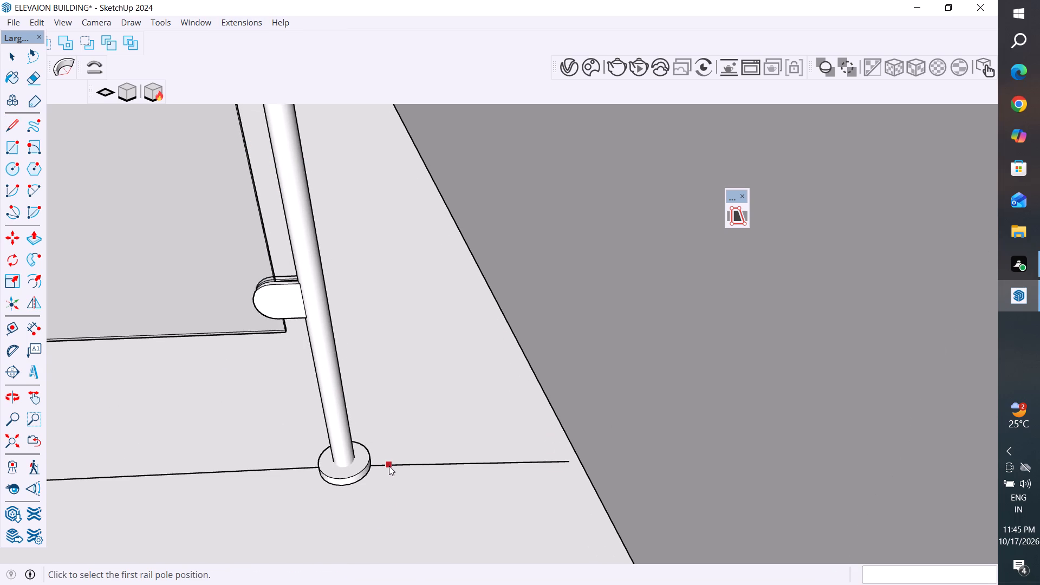
pyautogui.click(392, 466)
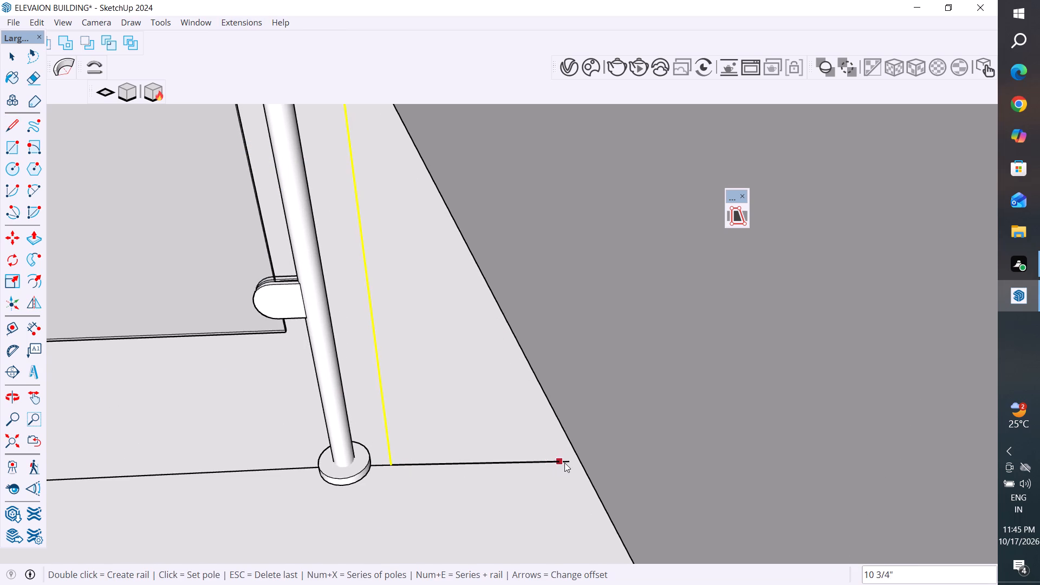
pyautogui.click(567, 462)
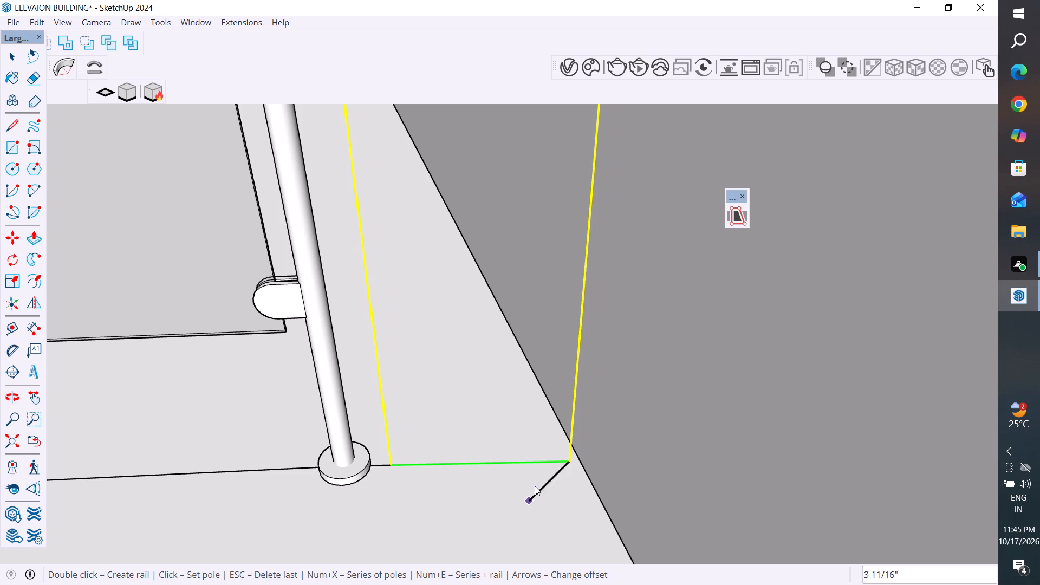
pyautogui.press('Return')
pyautogui.press('Return')
pyautogui.press('Return')
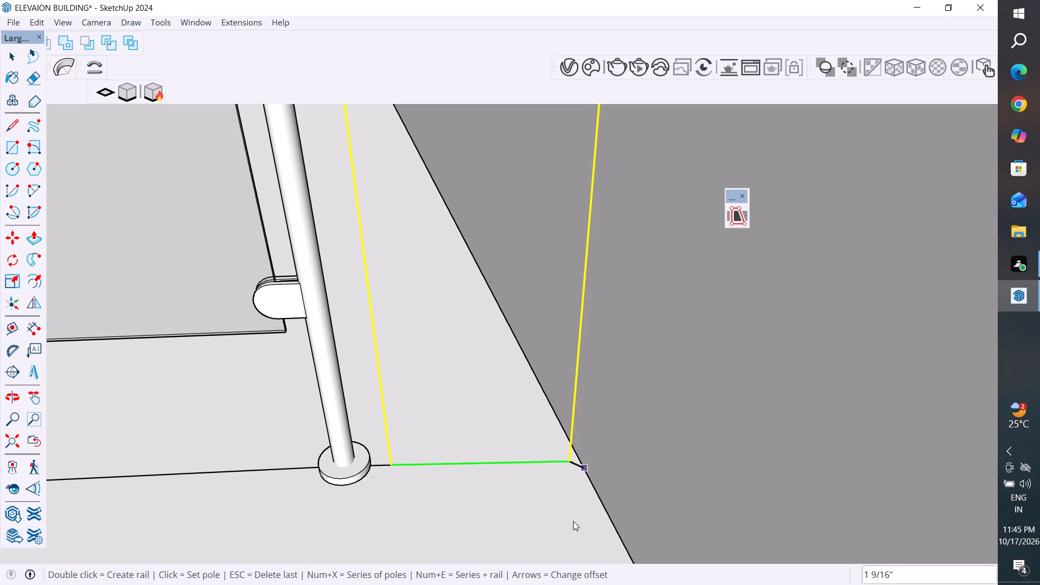
pyautogui.tripleClick(569, 460)
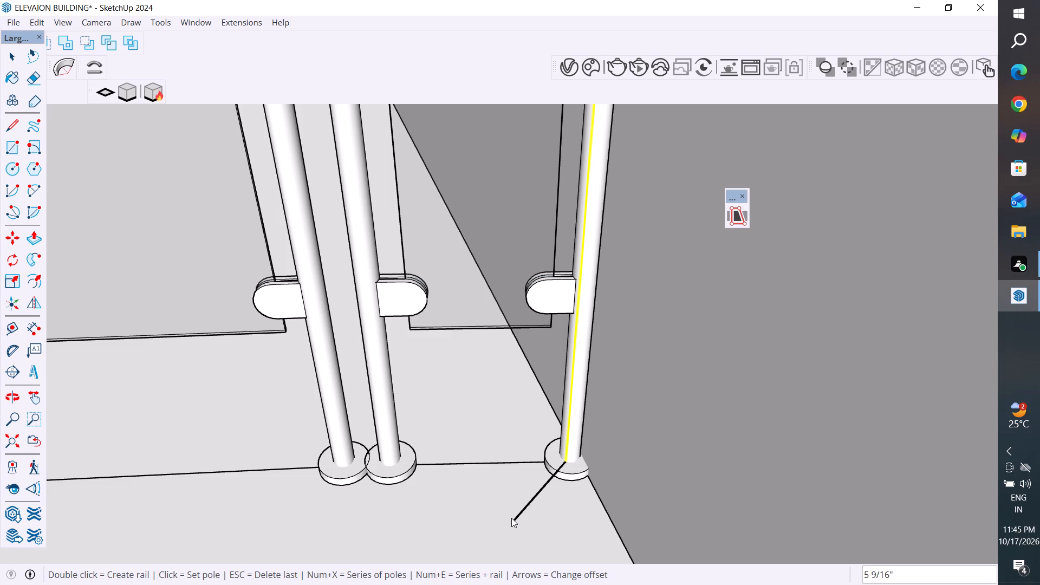
pyautogui.scroll(-11, 511, 518)
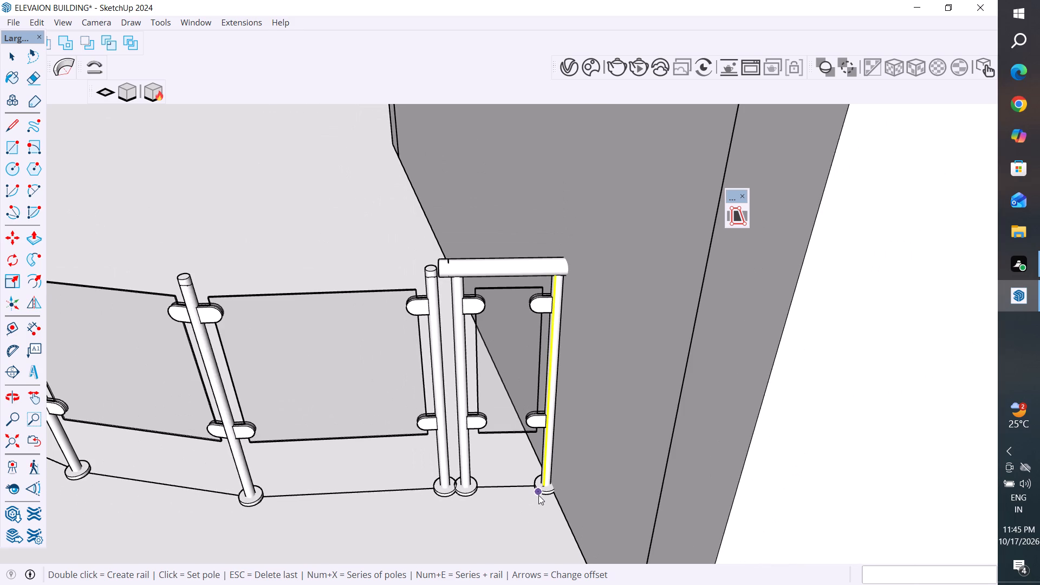
pyautogui.press('Delete')
pyautogui.press('Escape')
pyautogui.scroll(-11, 520, 511)
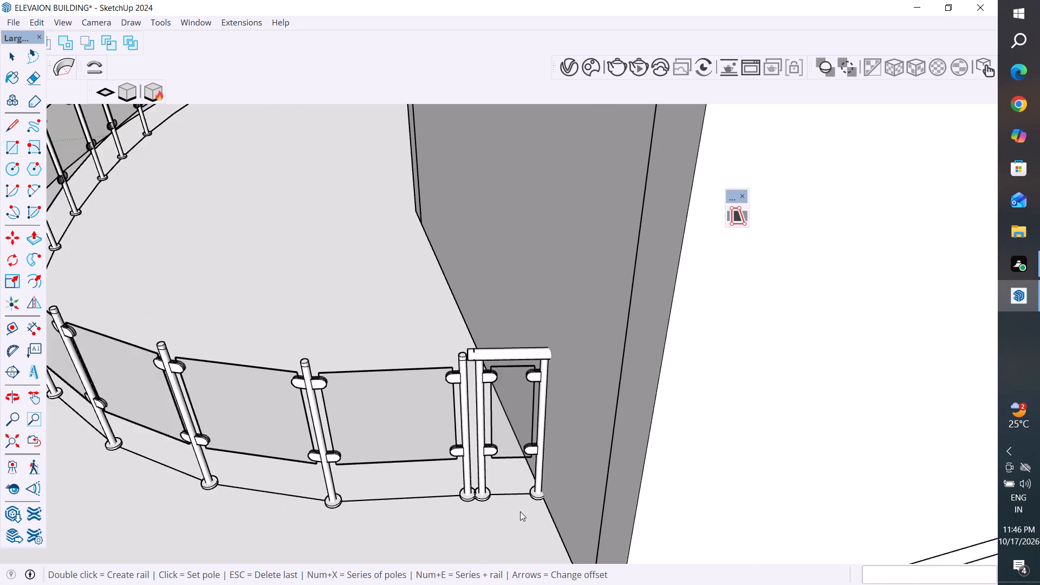
# Examine the finished railings on the roof and the curved balcony from all sides, including the junction at the stair enclosure.
pyautogui.scroll(-16, 520, 511)
pyautogui.moveTo(502, 510); pyautogui.dragTo(552, 486, button='middle')
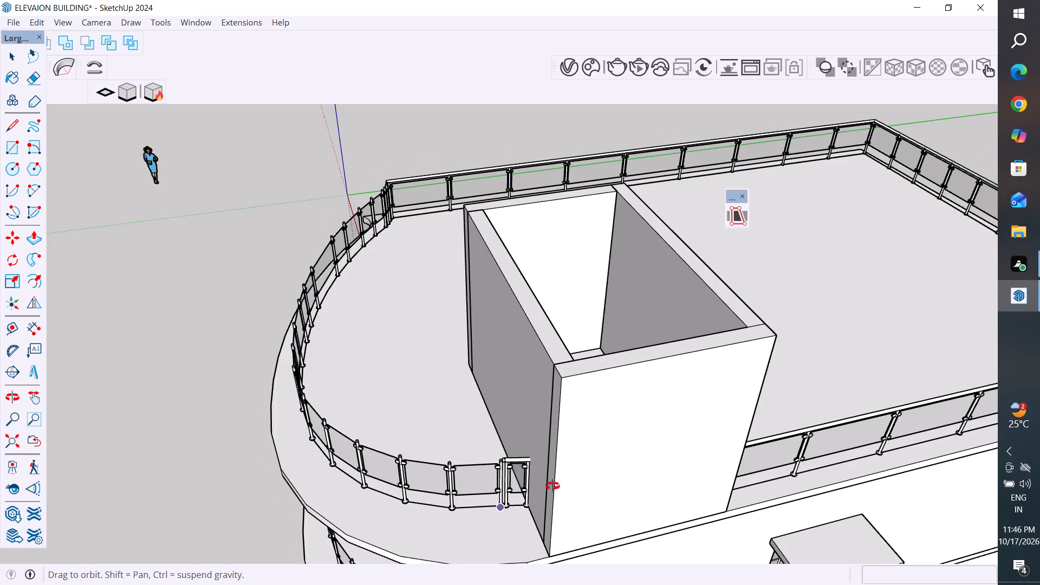
pyautogui.moveTo(552, 486); pyautogui.dragTo(749, 539, button='middle')
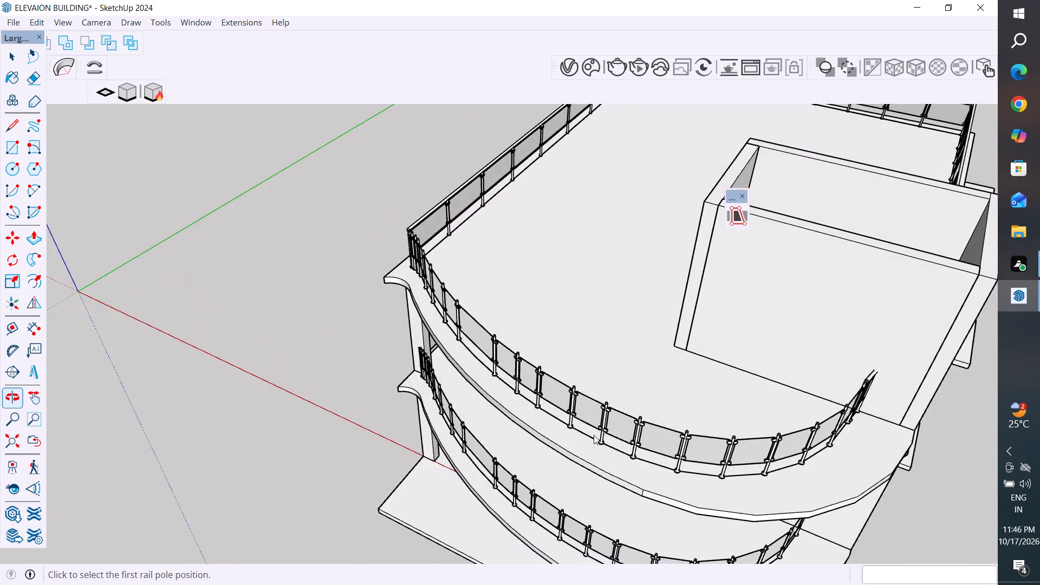
pyautogui.scroll(-5, 496, 498)
pyautogui.moveTo(600, 511); pyautogui.dragTo(672, 385, button='middle')
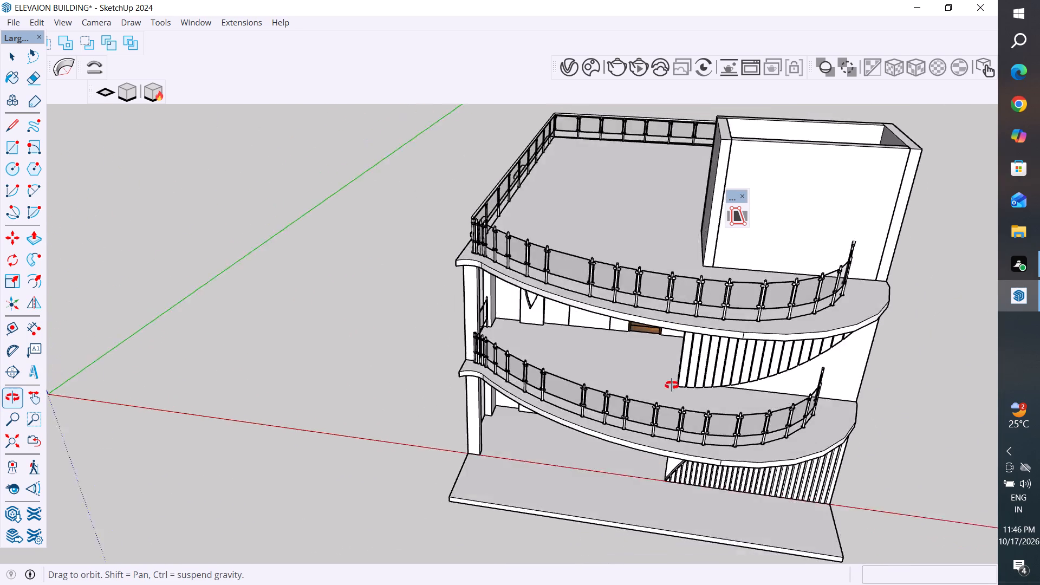
pyautogui.moveTo(672, 385); pyautogui.dragTo(653, 372, button='middle')
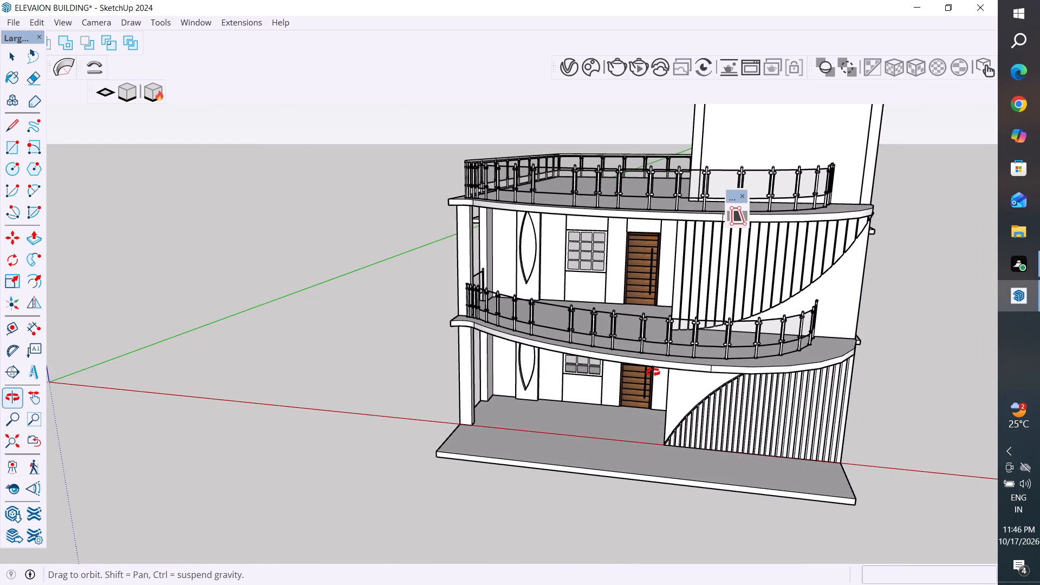
pyautogui.moveTo(653, 372); pyautogui.dragTo(655, 461, button='middle')
pyautogui.scroll(1, 818, 336)
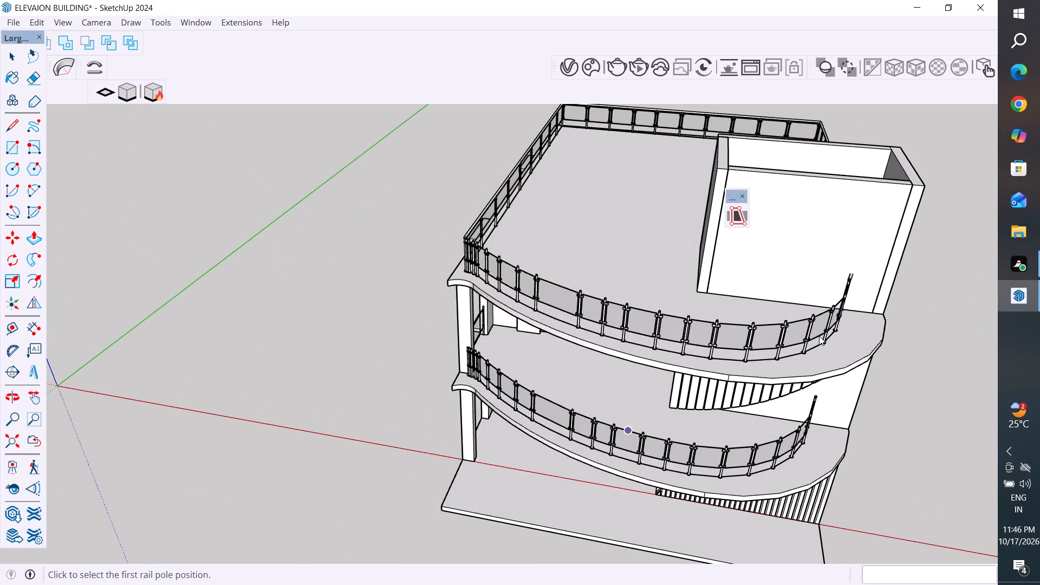
pyautogui.scroll(4, 819, 336)
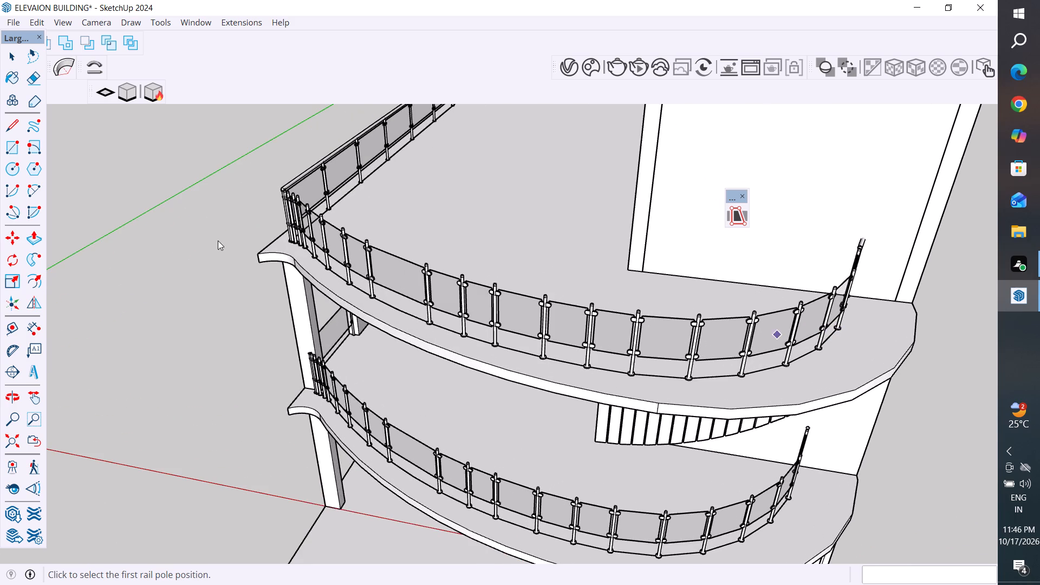
pyautogui.click(8, 57)
pyautogui.click(155, 188)
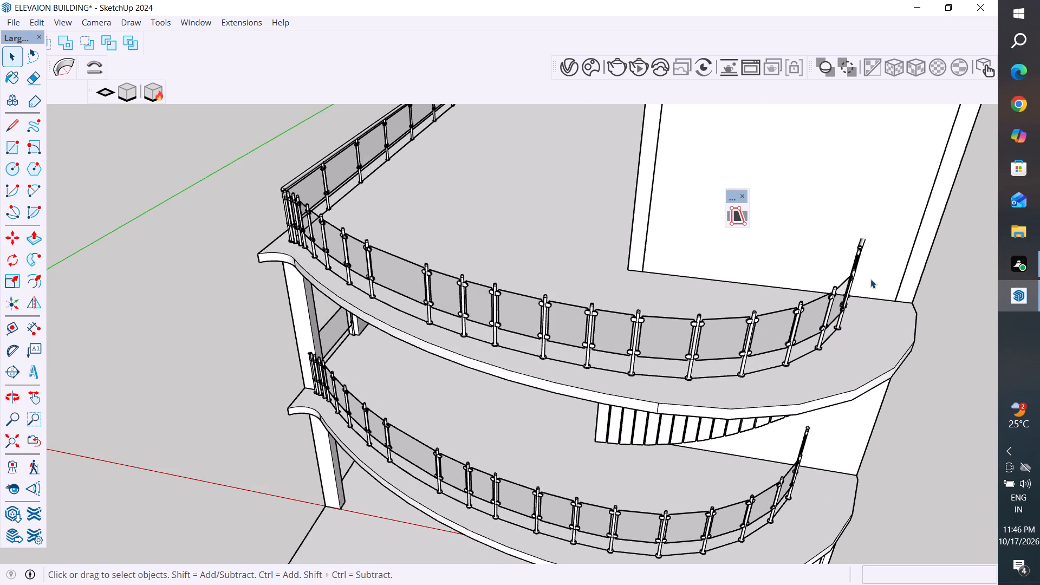
pyautogui.scroll(1, 877, 285)
pyautogui.moveTo(877, 285); pyautogui.dragTo(664, 271, button='middle')
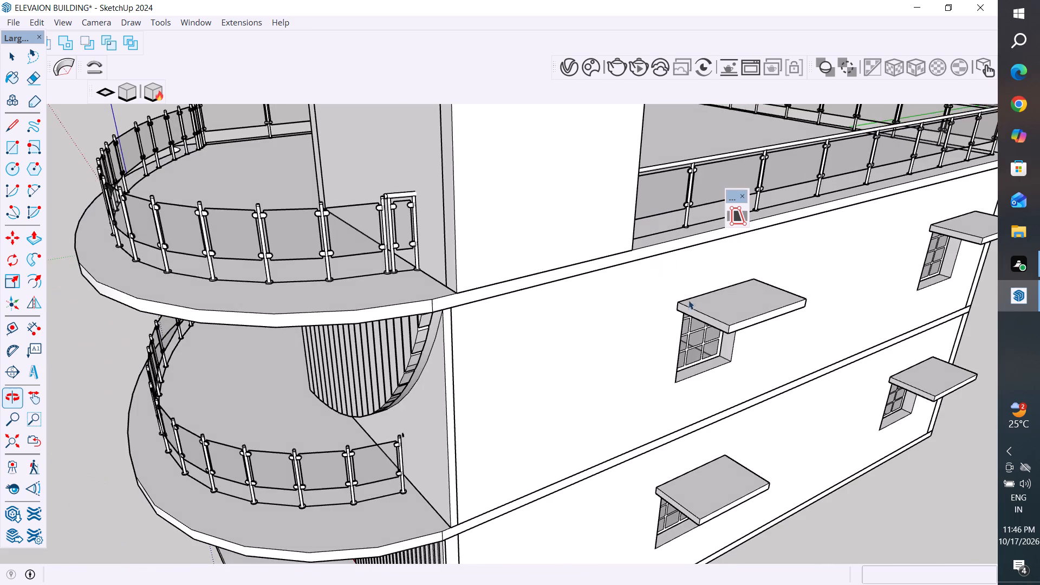
pyautogui.scroll(-5, 701, 314)
pyautogui.moveTo(703, 357); pyautogui.dragTo(609, 406, button='middle')
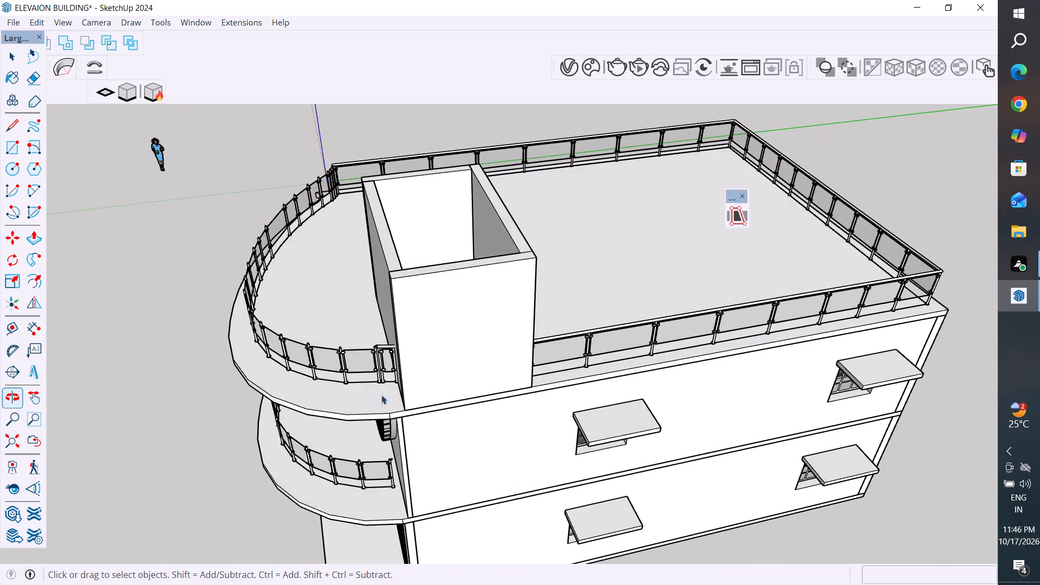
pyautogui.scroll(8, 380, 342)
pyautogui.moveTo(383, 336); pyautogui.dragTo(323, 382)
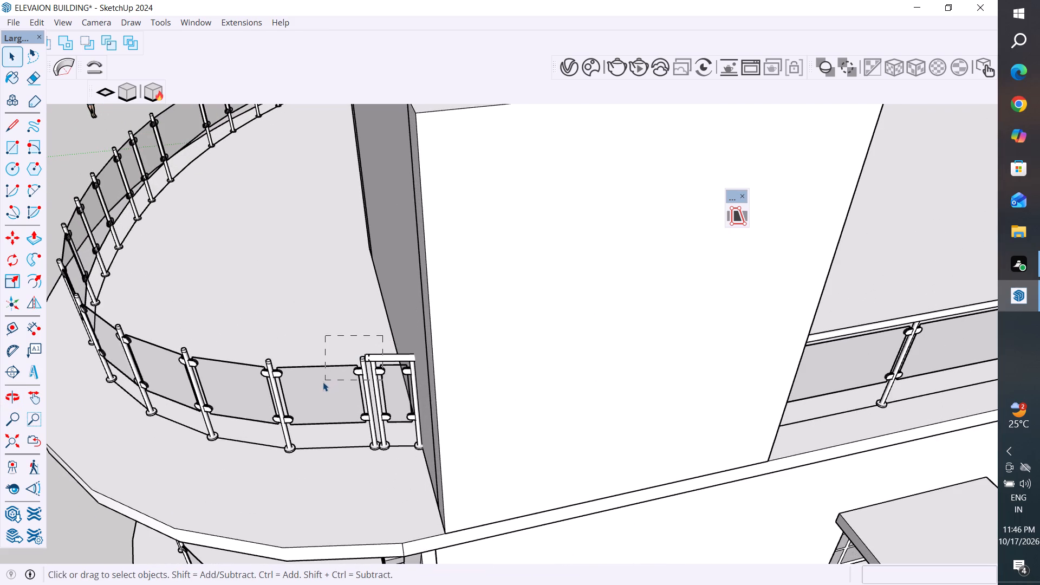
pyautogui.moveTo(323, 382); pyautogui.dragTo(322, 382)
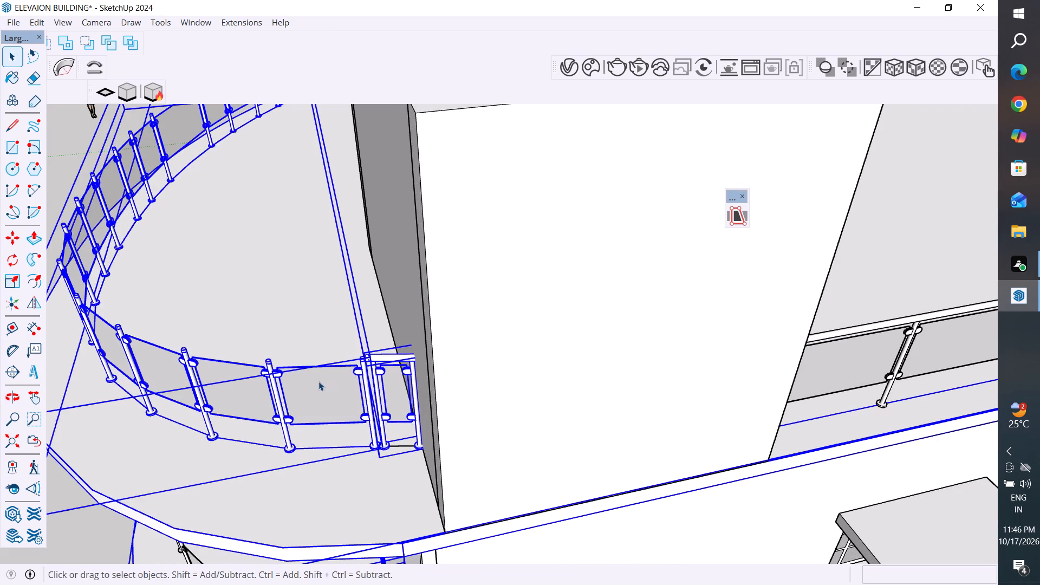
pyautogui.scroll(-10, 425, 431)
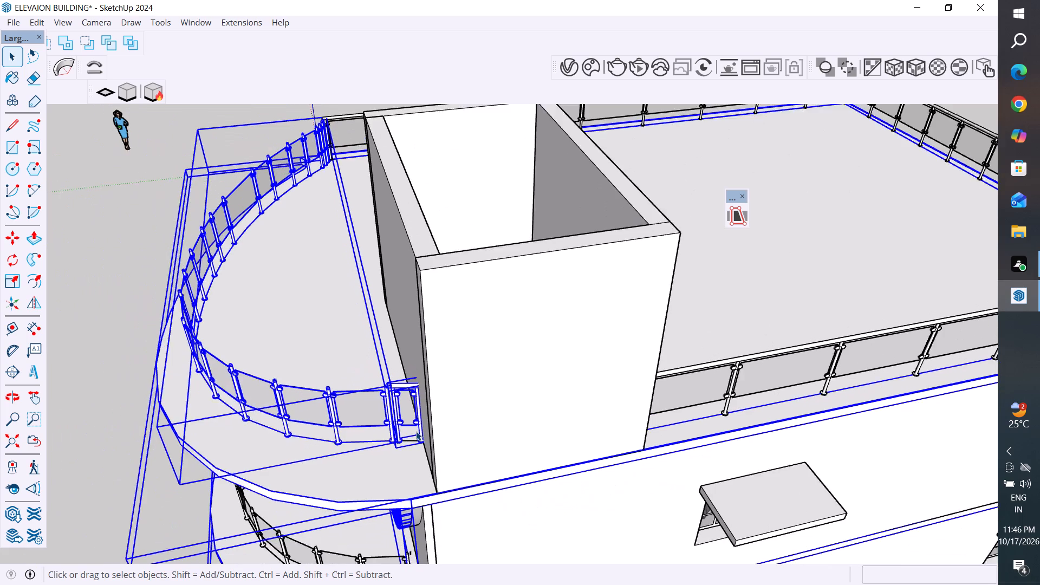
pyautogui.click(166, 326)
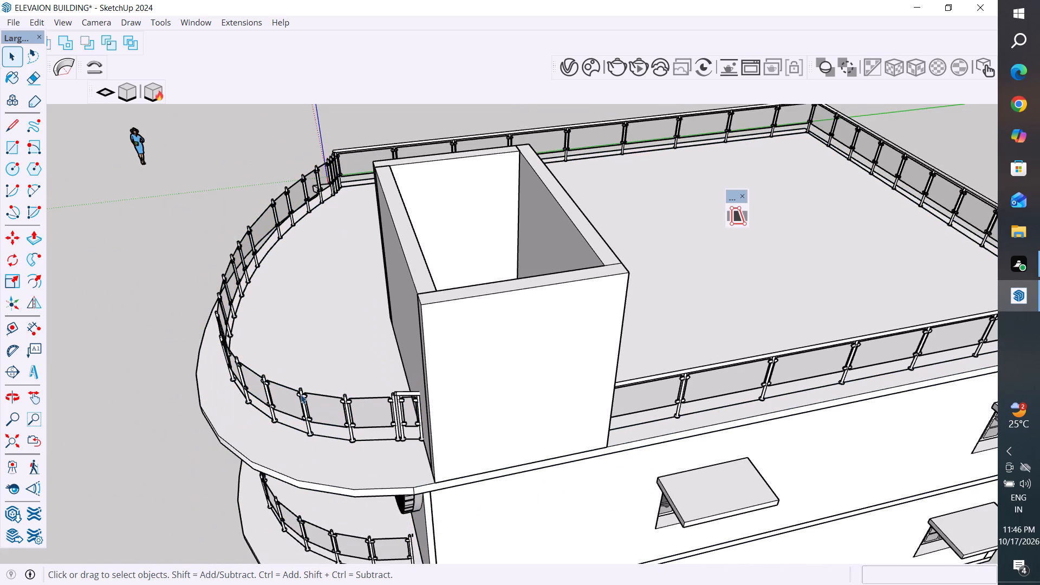
# Delete the curved rail on the roof and the short rail section beside the stair enclosure.
pyautogui.click(301, 394)
pyautogui.press('Delete')
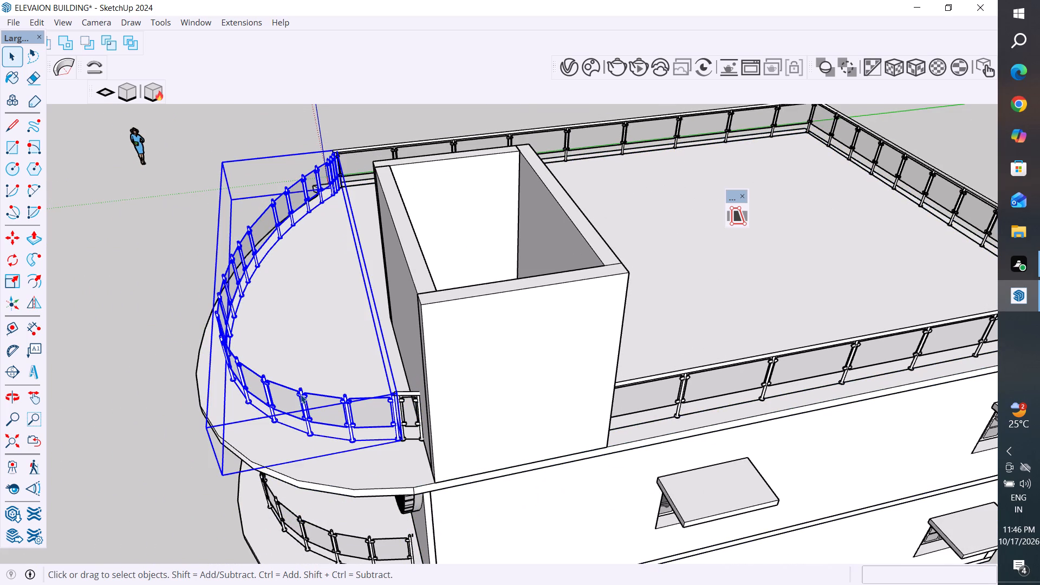
pyautogui.scroll(2, 404, 410)
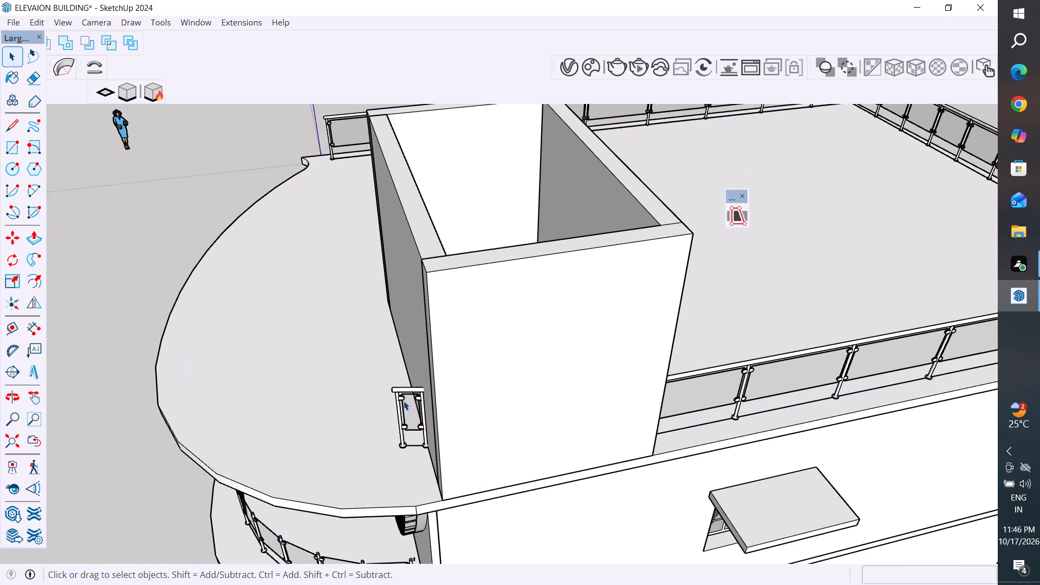
pyautogui.click(404, 389)
pyautogui.press('Delete')
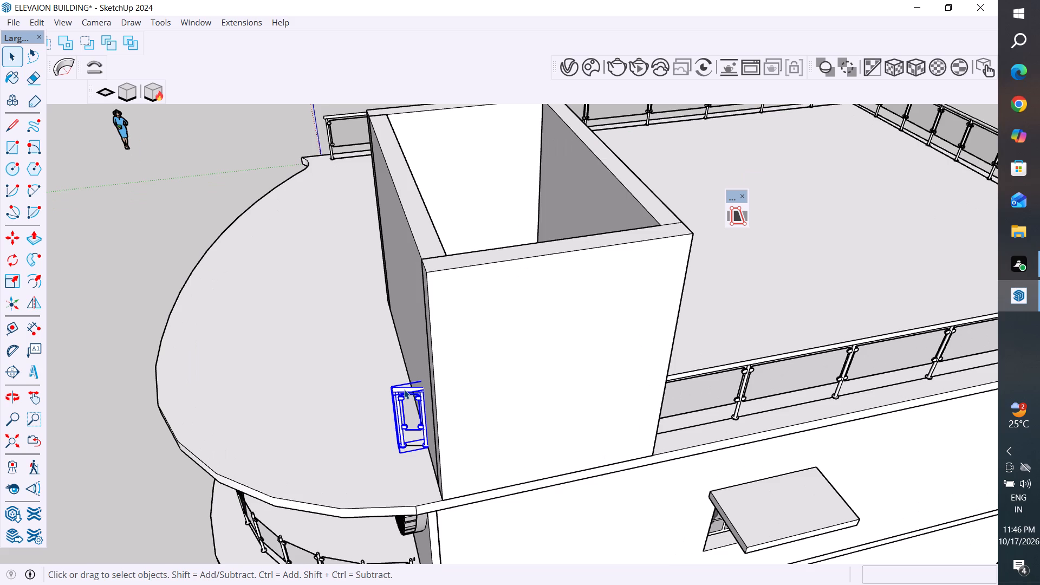
# Delete the short leftover line on the roof beside the stair enclosure wall.
pyautogui.scroll(-5, 579, 502)
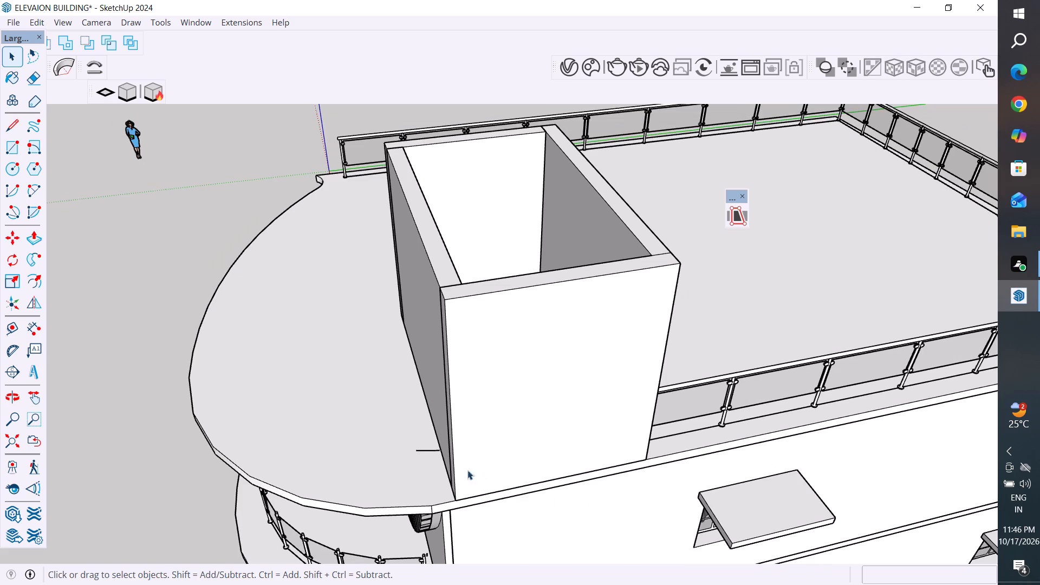
pyautogui.click(426, 451)
pyautogui.press('Delete')
# Inside the roof slab group, offset the top face's outline inward by about 1', including its curved front edge.
pyautogui.scroll(-5, 734, 524)
pyautogui.moveTo(835, 345); pyautogui.dragTo(790, 434, button='middle')
pyautogui.scroll(-7, 823, 296)
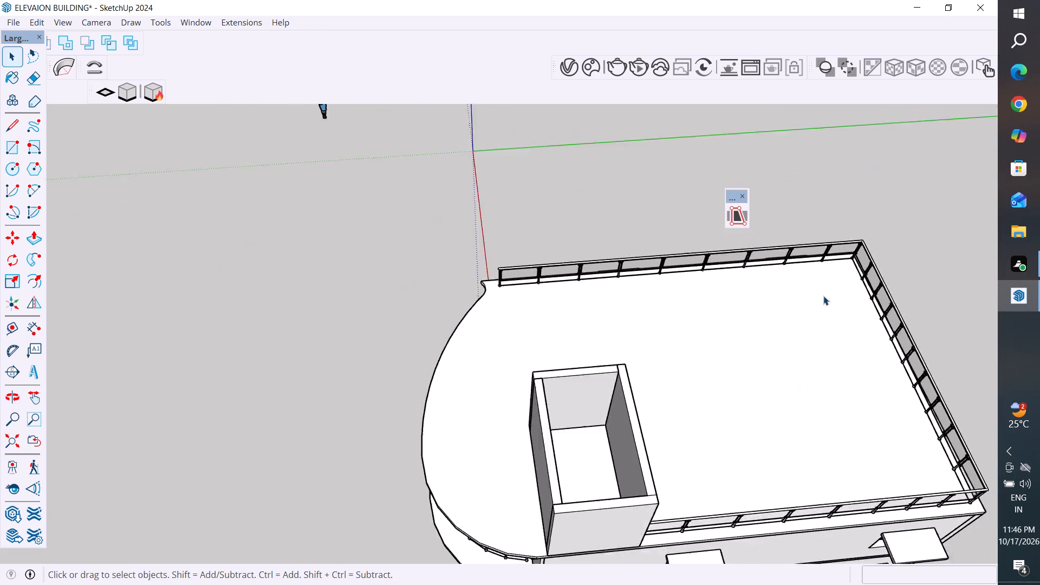
pyautogui.click(759, 376)
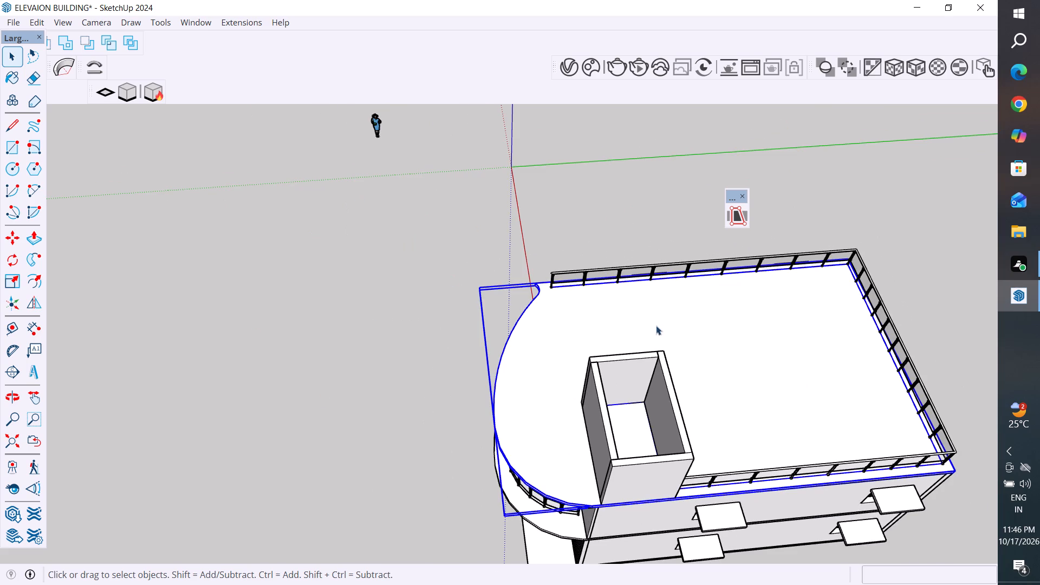
pyautogui.doubleClick(587, 344)
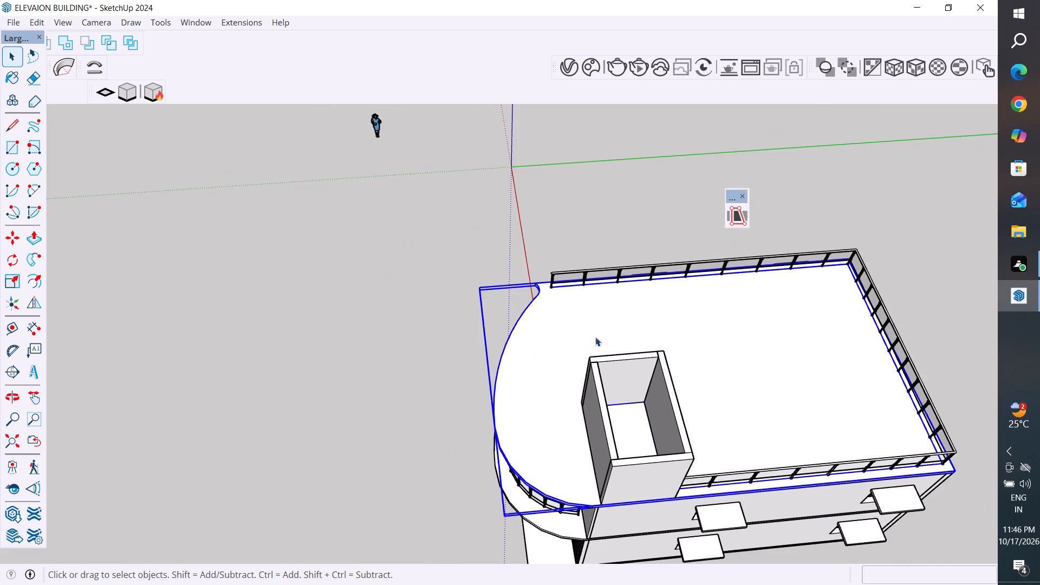
pyautogui.tripleClick(603, 326)
pyautogui.click(603, 326)
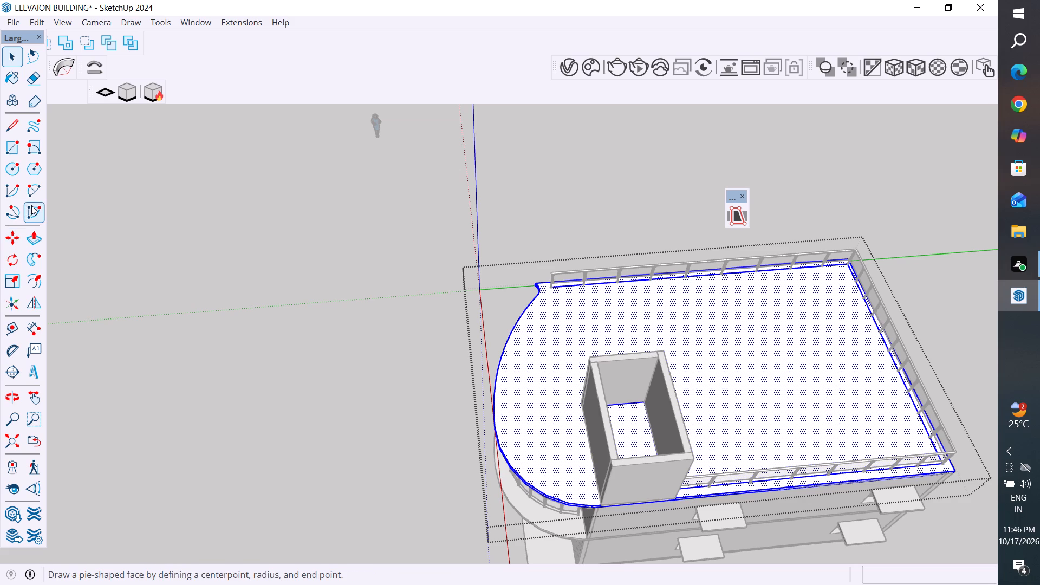
pyautogui.click(34, 275)
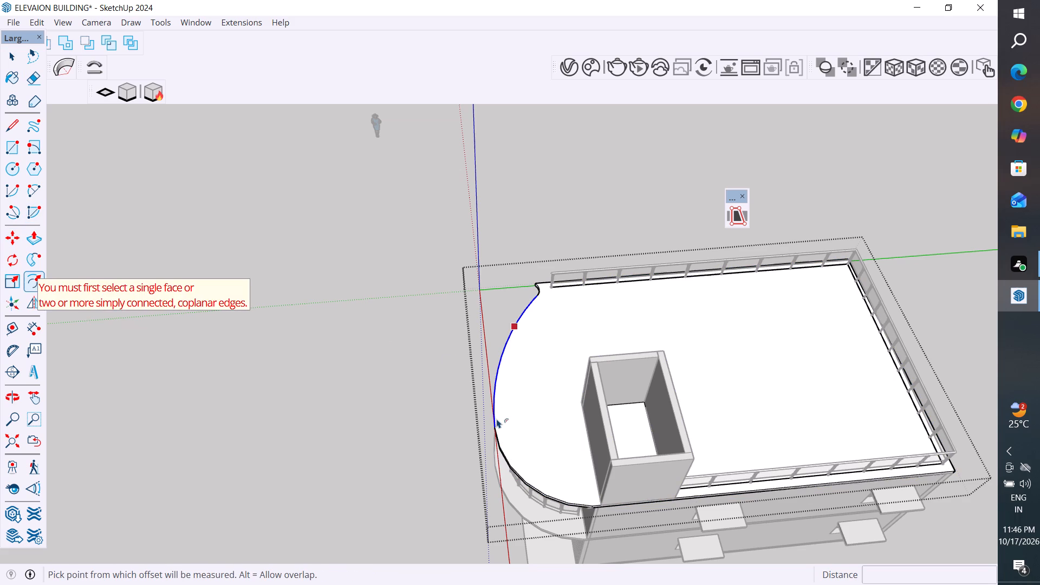
pyautogui.moveTo(497, 419); pyautogui.dragTo(504, 419)
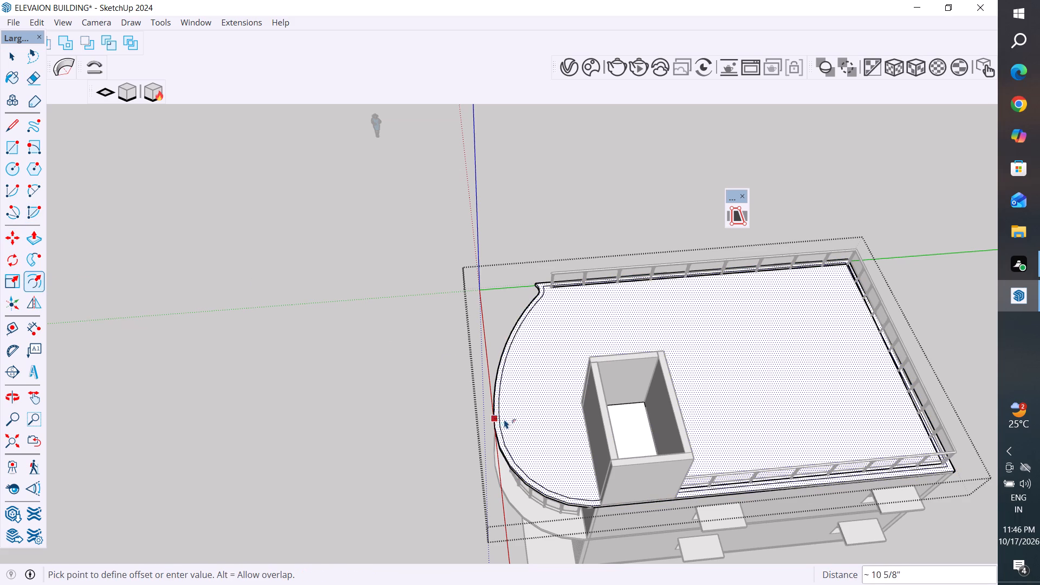
pyautogui.moveTo(504, 419); pyautogui.dragTo(510, 387)
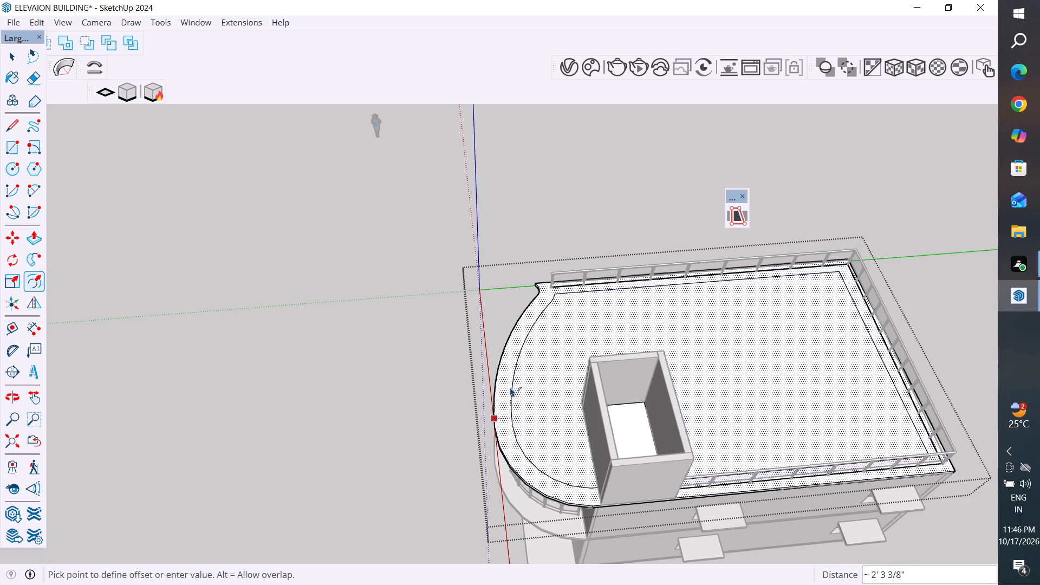
pyautogui.moveTo(510, 387); pyautogui.dragTo(502, 387)
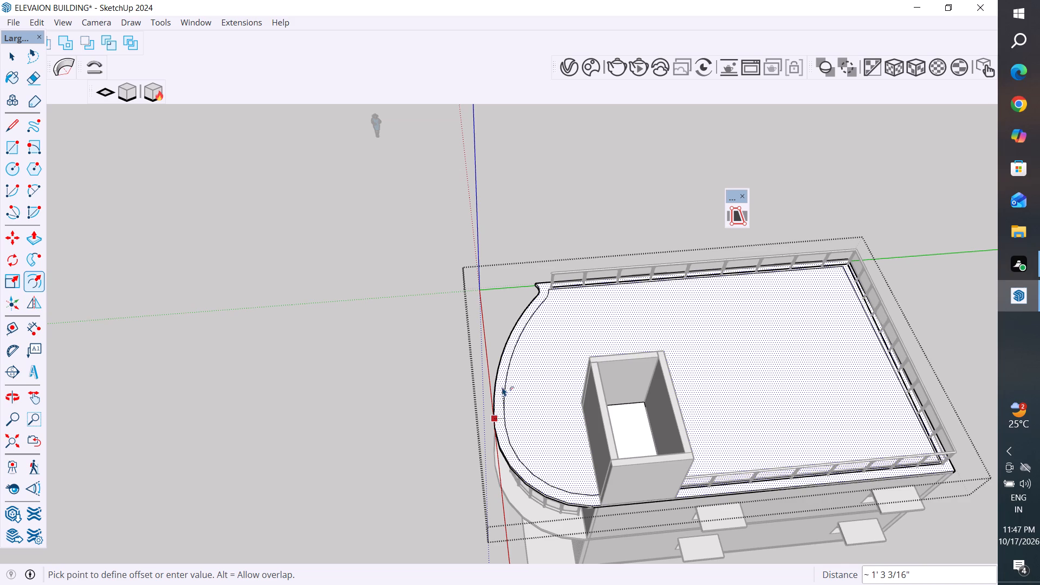
pyautogui.moveTo(502, 387); pyautogui.dragTo(502, 384)
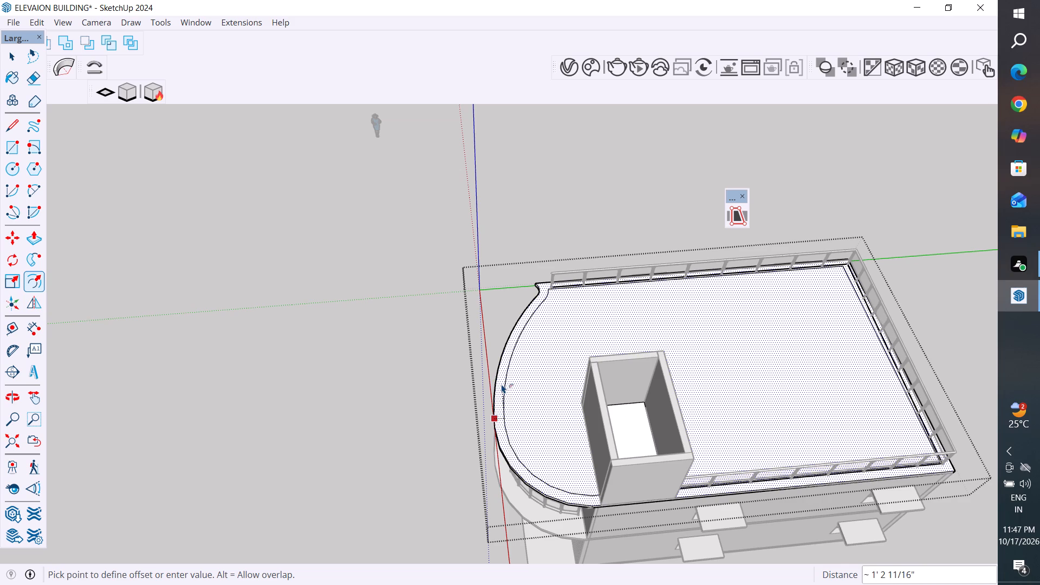
pyautogui.moveTo(502, 384); pyautogui.dragTo(500, 383)
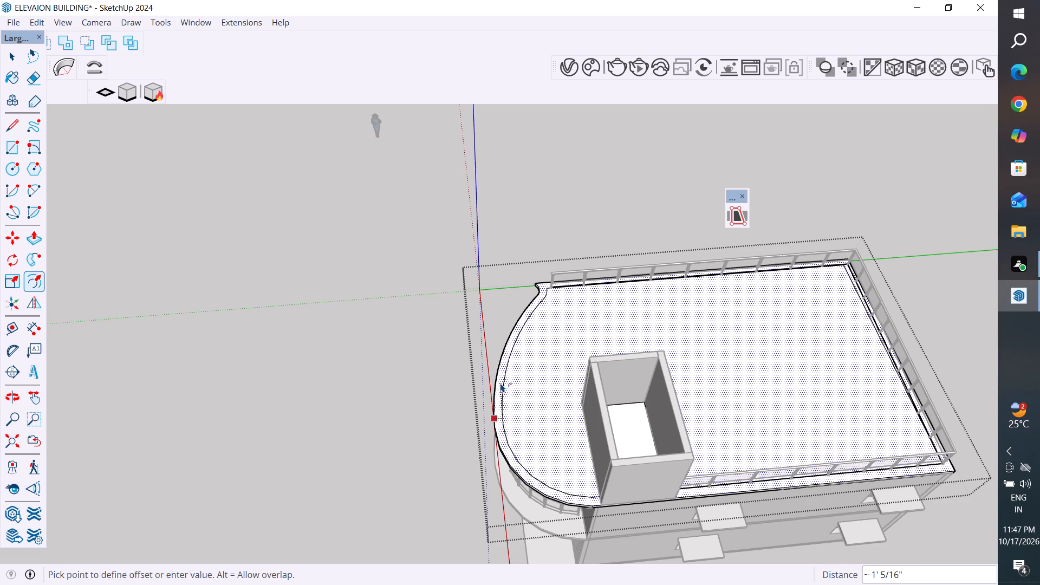
pyautogui.click(18, 58)
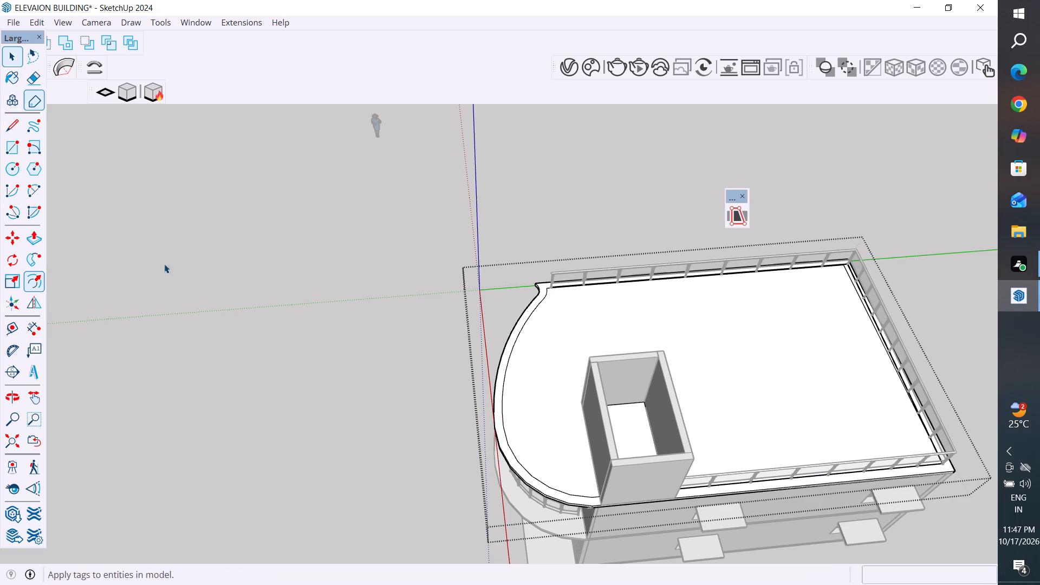
pyautogui.click(205, 305)
# Delete the curved rail on the balcony one floor below the roof.
pyautogui.scroll(-4, 528, 373)
pyautogui.moveTo(538, 484); pyautogui.dragTo(542, 474, button='middle')
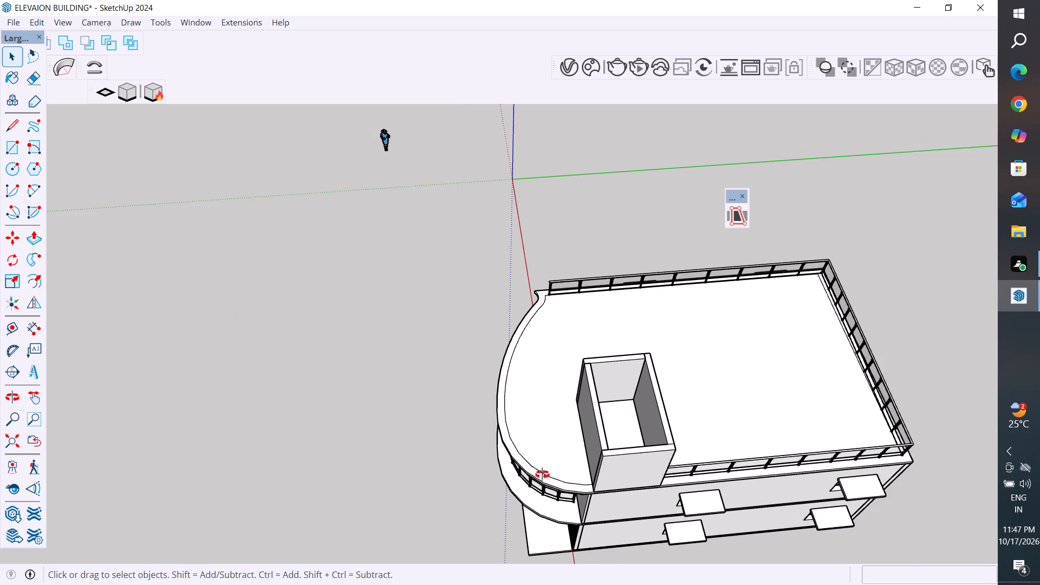
pyautogui.moveTo(542, 474); pyautogui.dragTo(568, 373, button='middle')
pyautogui.scroll(5, 562, 477)
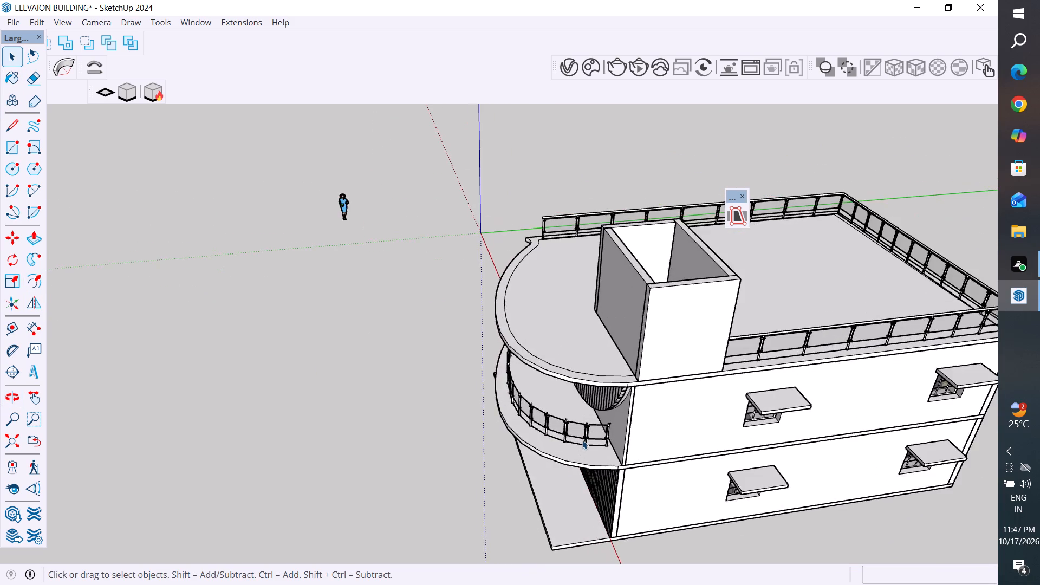
pyautogui.click(582, 440)
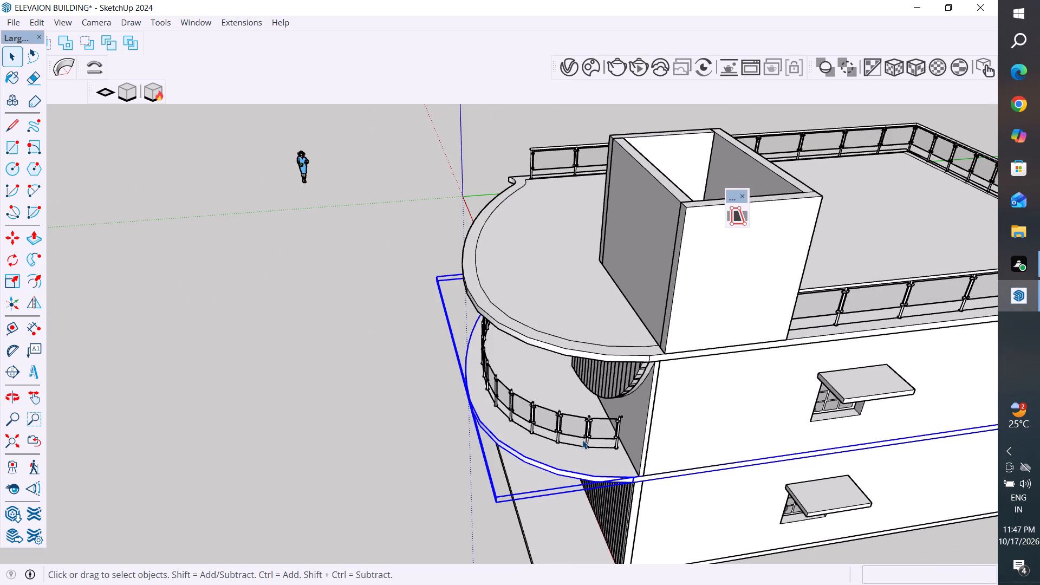
pyautogui.click(526, 414)
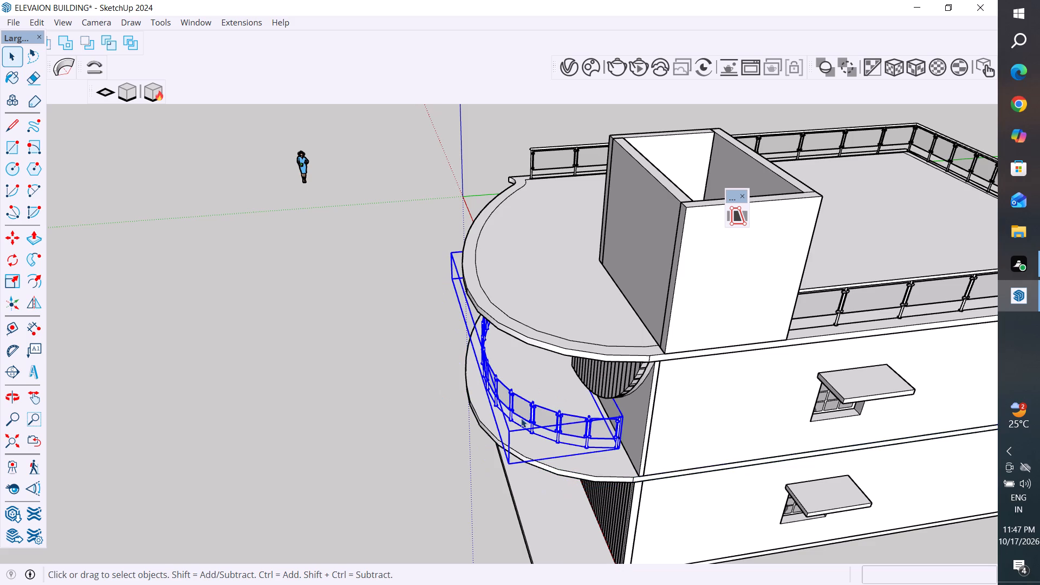
pyautogui.press('Delete')
# Start a MajRail Type C rail, 36" high with zero offsets, from the inset roof outline's corner beside the straight rail's end.
pyautogui.moveTo(490, 434); pyautogui.dragTo(677, 491, button='middle')
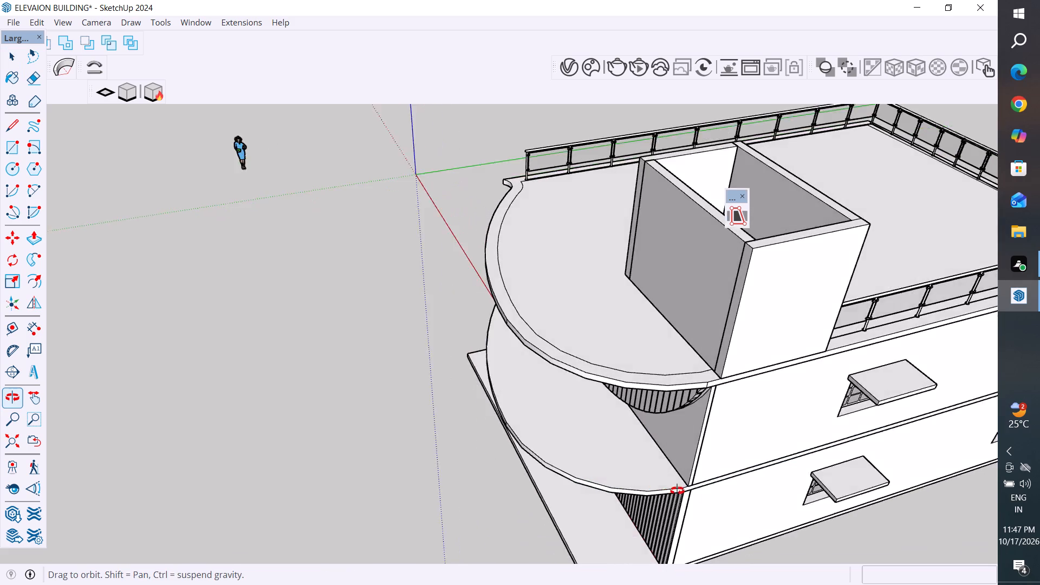
pyautogui.moveTo(677, 491); pyautogui.dragTo(861, 522, button='middle')
pyautogui.scroll(5, 525, 244)
pyautogui.scroll(4, 465, 153)
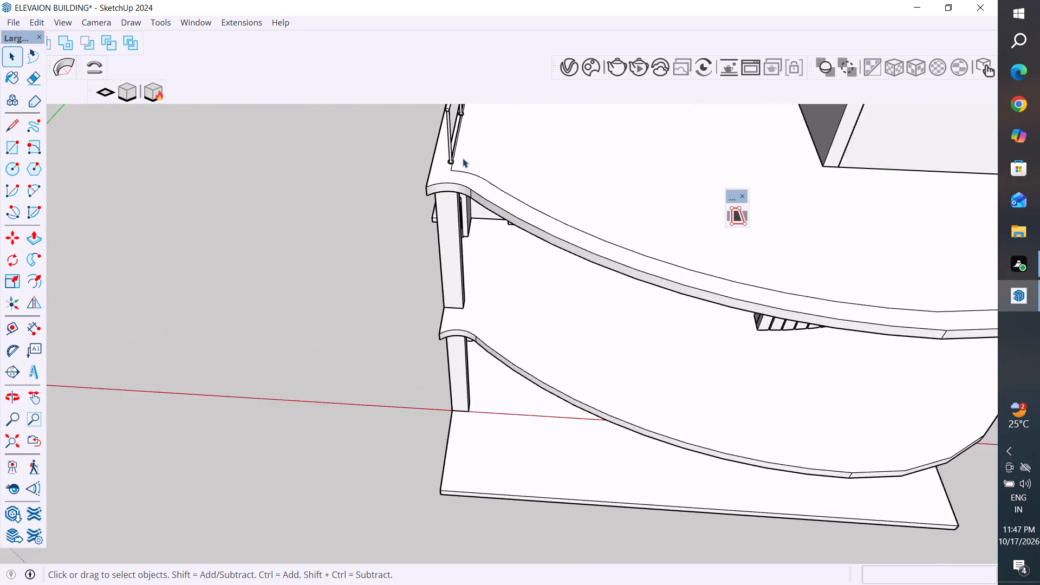
pyautogui.moveTo(453, 175); pyautogui.dragTo(557, 260, button='middle')
pyautogui.scroll(4, 625, 420)
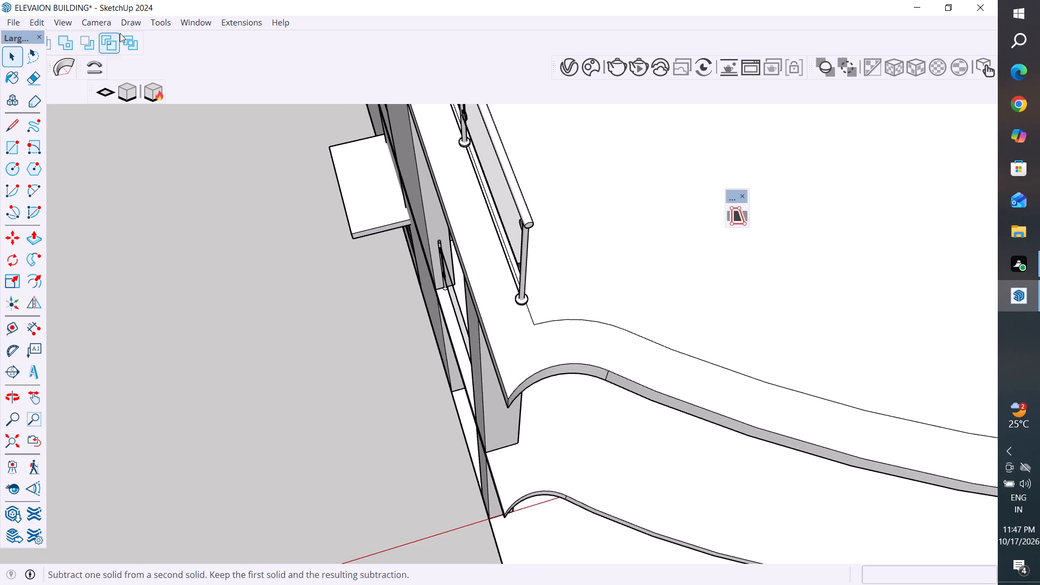
pyautogui.click(192, 22)
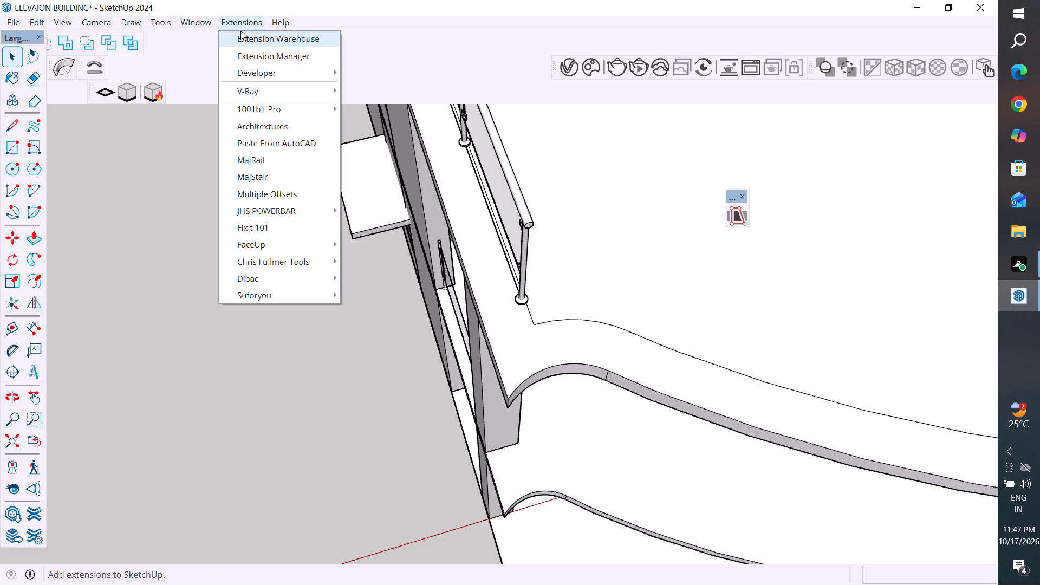
pyautogui.click(264, 160)
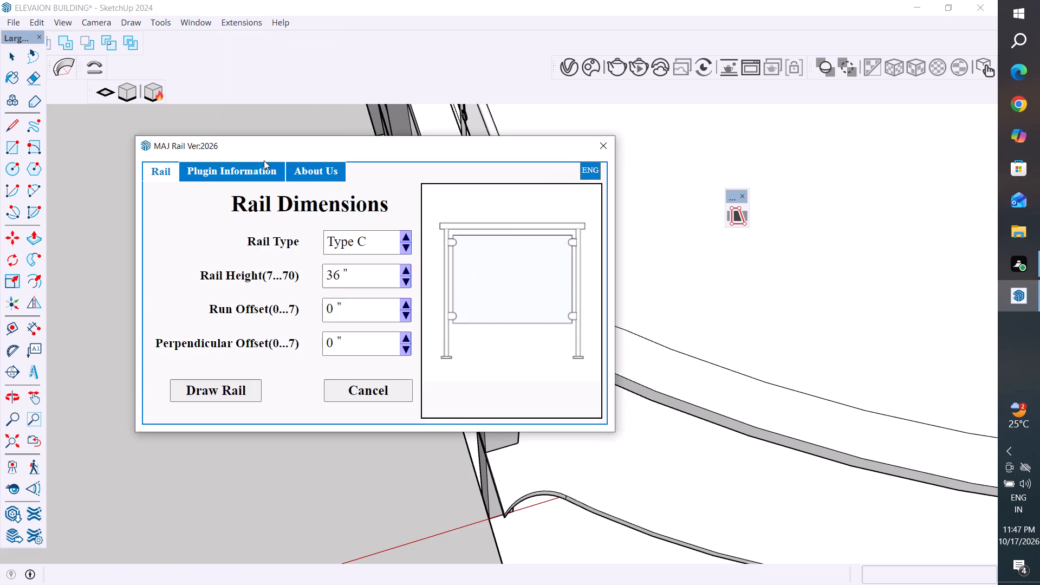
pyautogui.click(219, 392)
pyautogui.scroll(2, 544, 323)
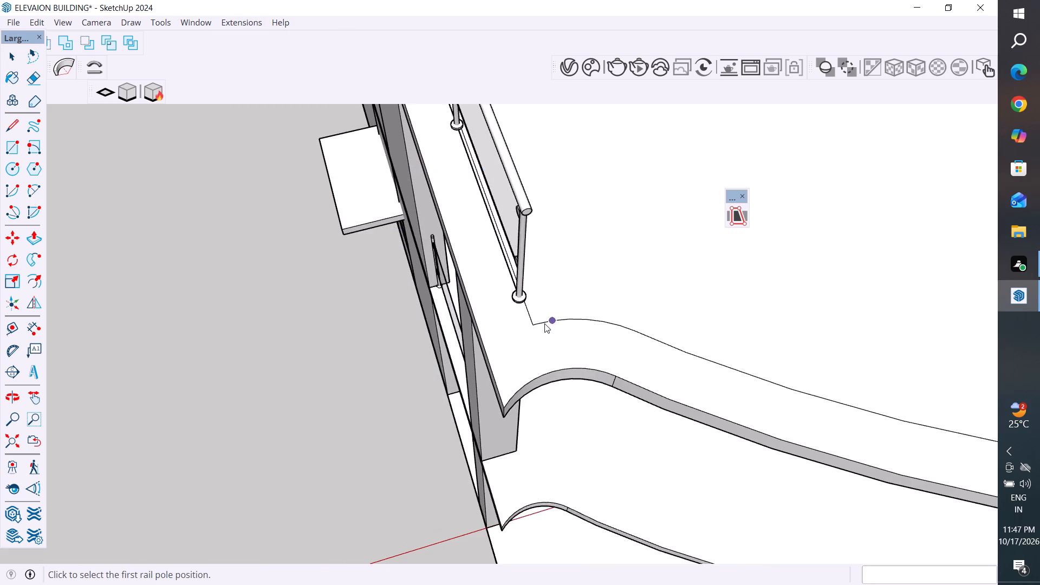
pyautogui.scroll(3, 544, 323)
pyautogui.click(529, 325)
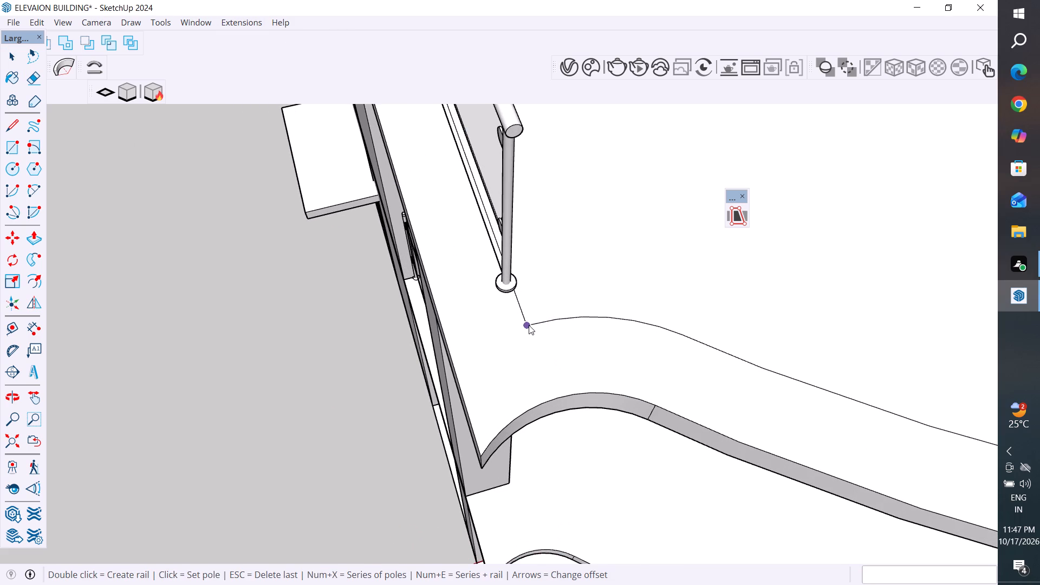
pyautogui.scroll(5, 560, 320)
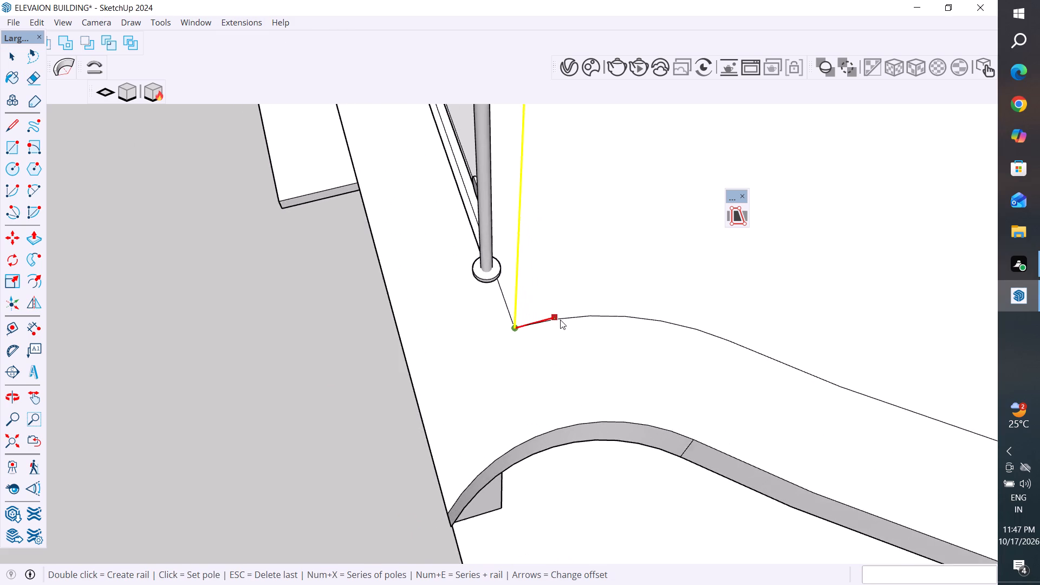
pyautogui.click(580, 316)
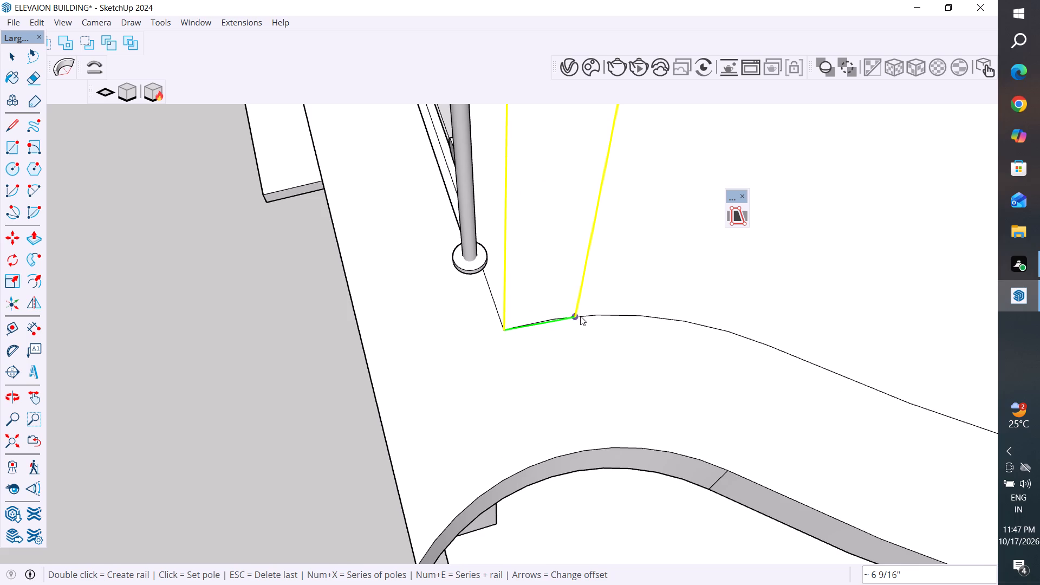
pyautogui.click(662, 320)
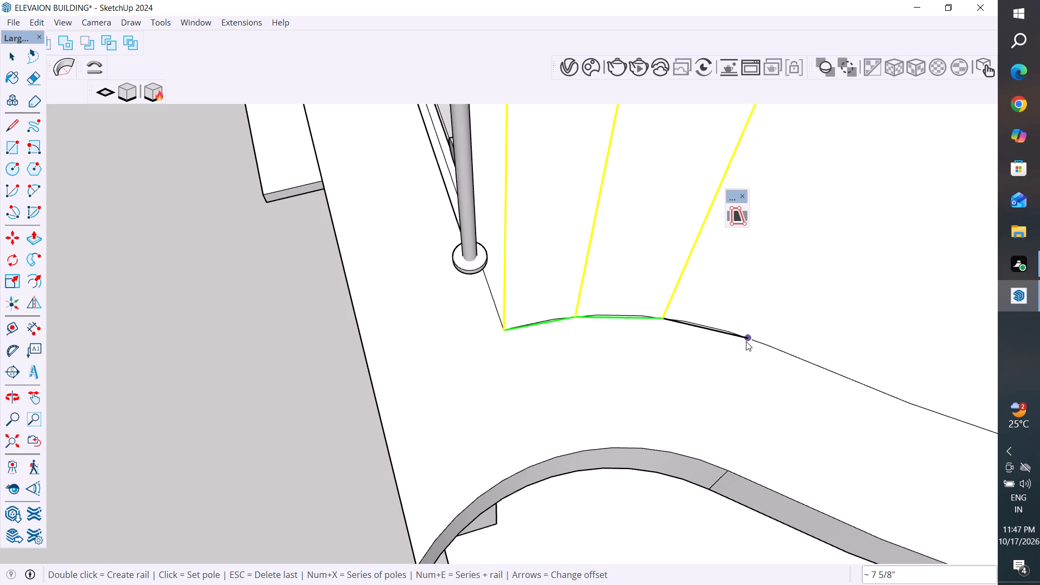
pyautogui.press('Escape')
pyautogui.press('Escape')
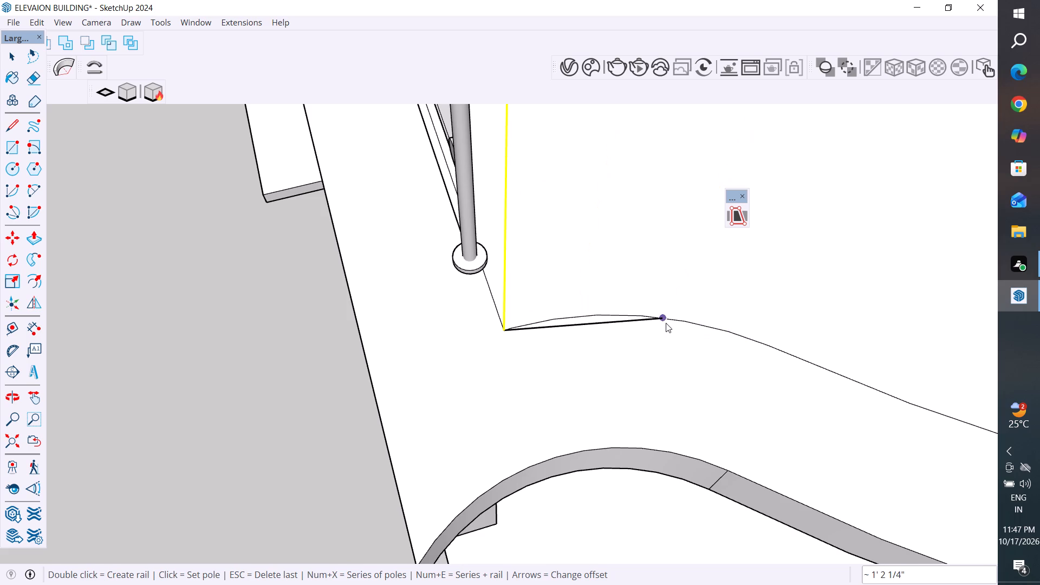
# Set three rail poles about 1' 1" apart along the inset outline, around its small curve at the roof corner.
pyautogui.click(652, 318)
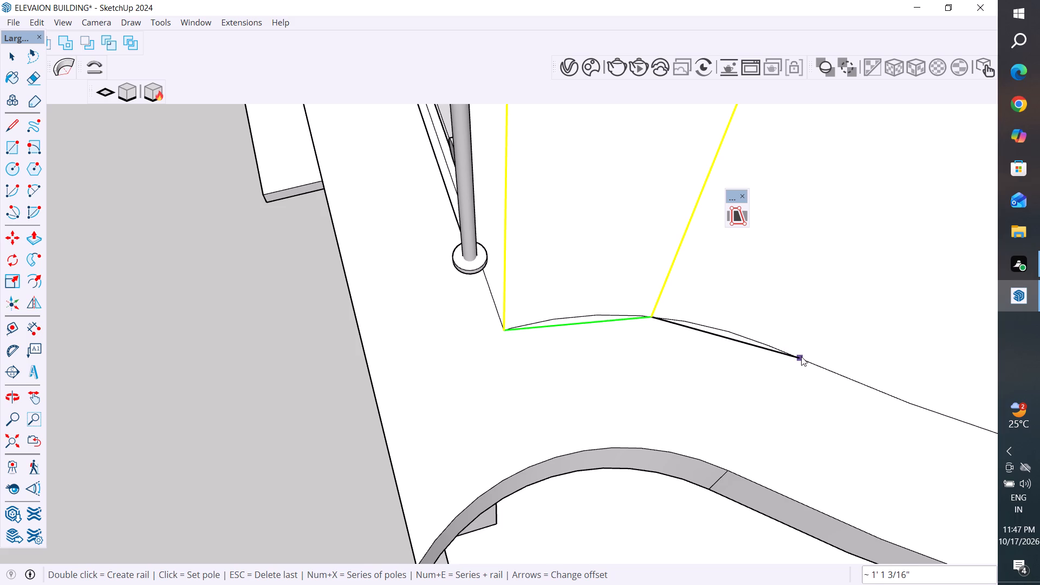
pyautogui.click(801, 356)
pyautogui.scroll(-20, 801, 357)
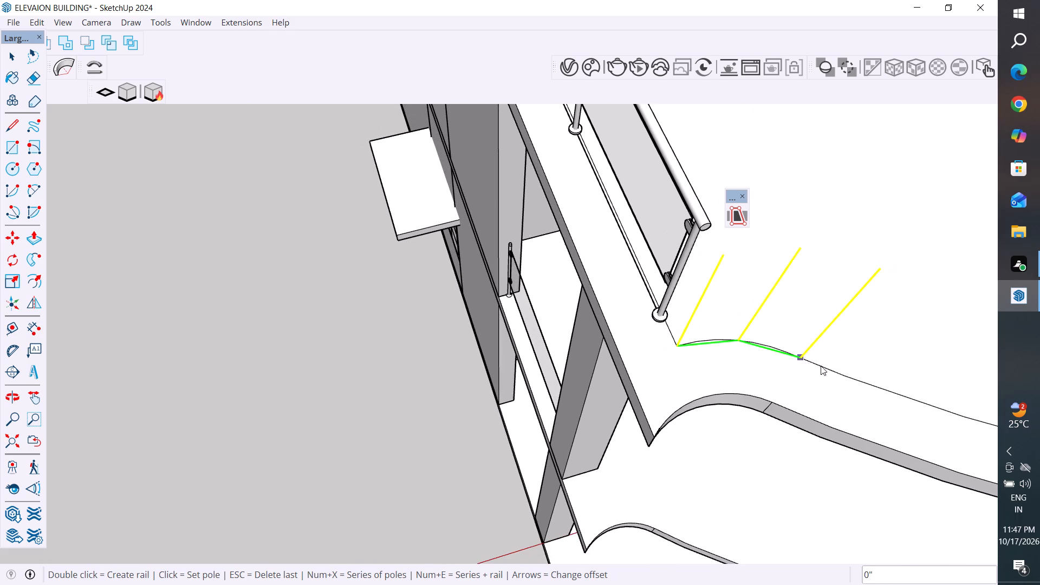
pyautogui.click(861, 378)
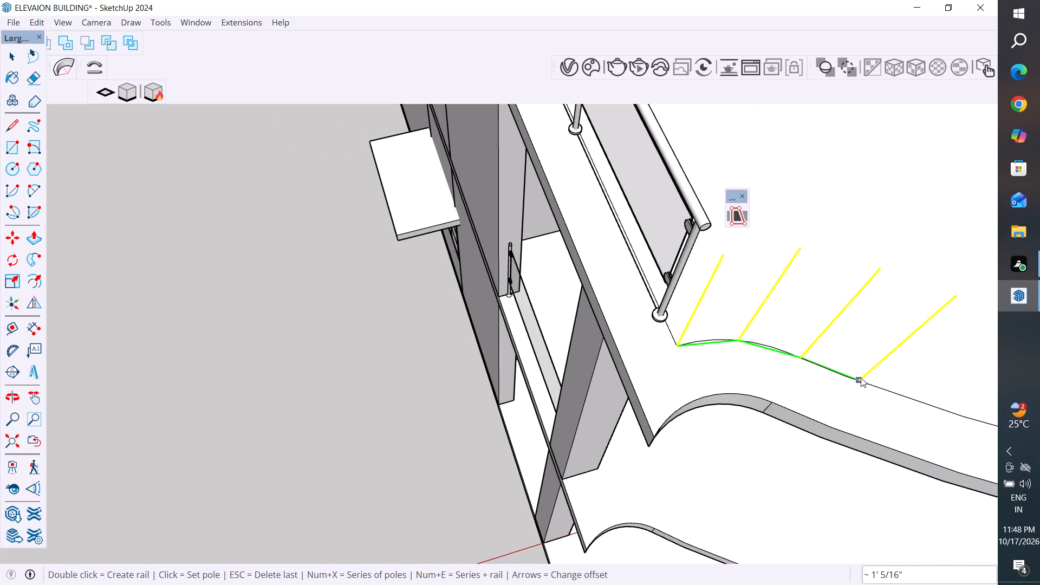
# Set three more rail poles along the roof's curved inset outline at spacings of about 1' 4", 1' 9" and 2' 2".
pyautogui.scroll(-5, 861, 378)
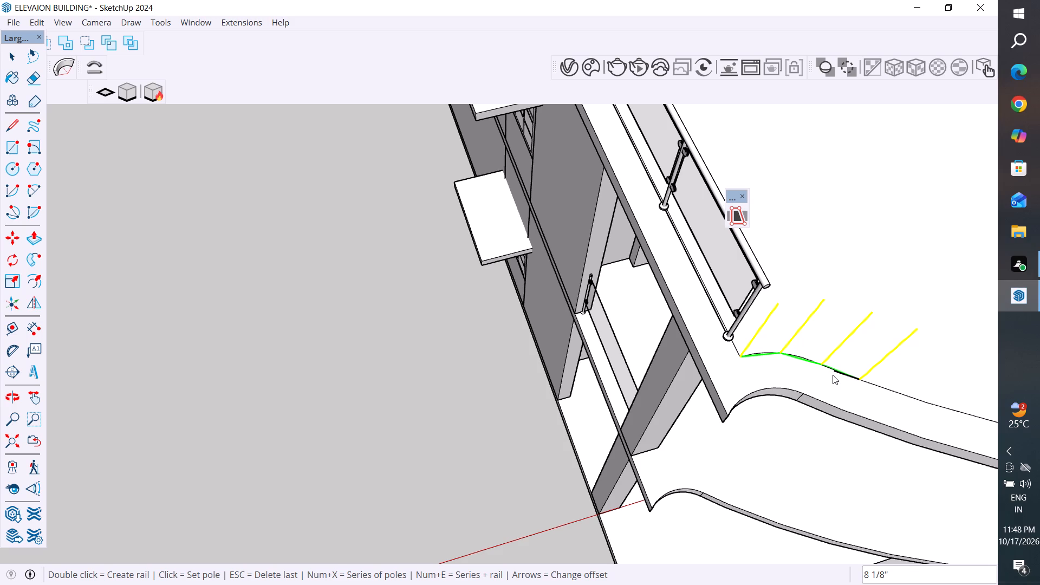
pyautogui.scroll(-6, 761, 370)
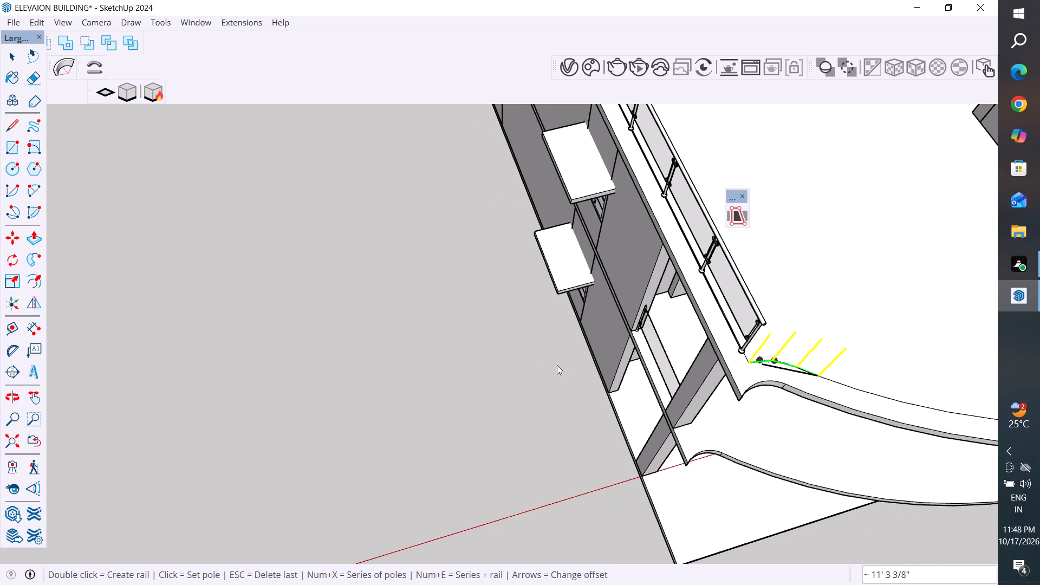
pyautogui.scroll(-5, 500, 372)
pyautogui.scroll(-11, 362, 382)
pyautogui.scroll(5, 545, 391)
pyautogui.scroll(8, 837, 394)
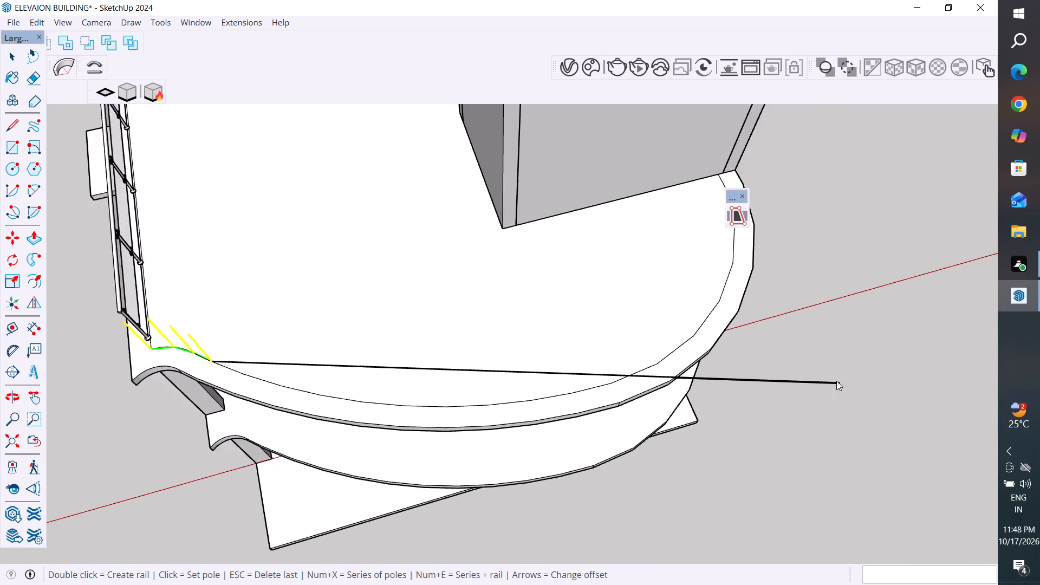
pyautogui.scroll(-5, 783, 388)
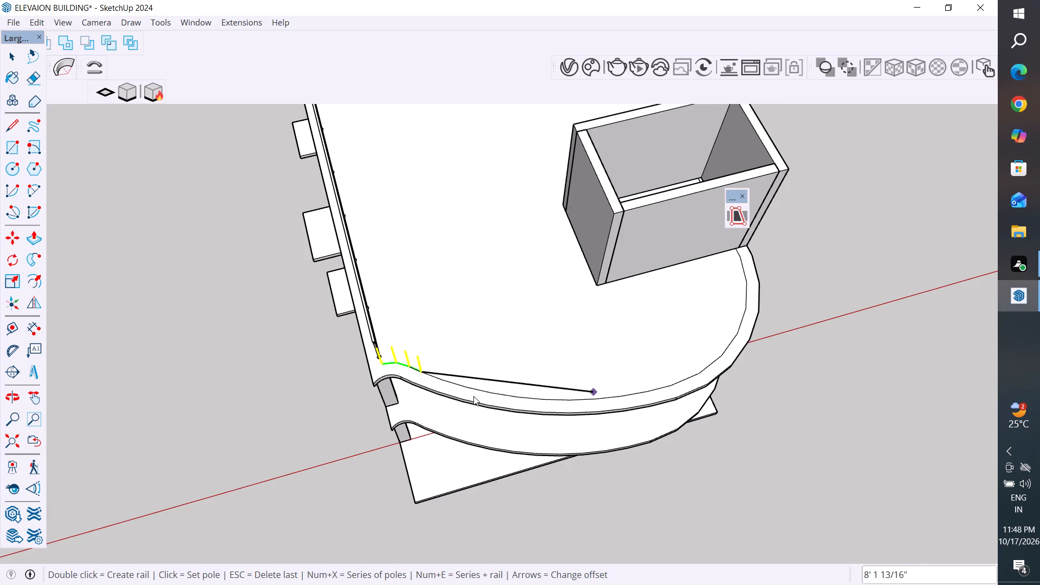
pyautogui.scroll(3, 472, 396)
pyautogui.scroll(4, 430, 381)
pyautogui.moveTo(427, 380); pyautogui.dragTo(437, 294, button='middle')
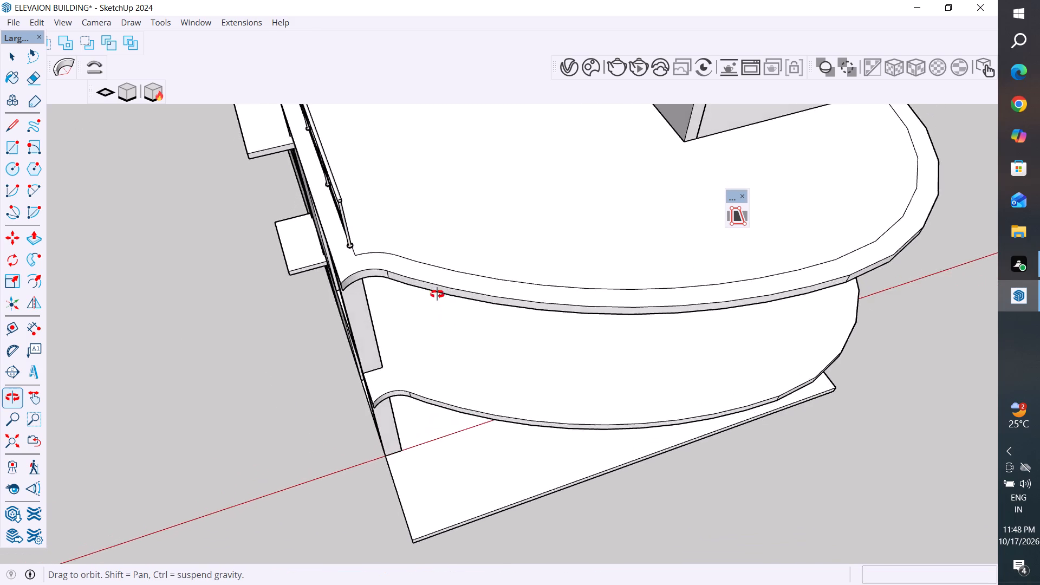
pyautogui.moveTo(437, 294); pyautogui.dragTo(436, 291, button='middle')
pyautogui.scroll(-17, 405, 411)
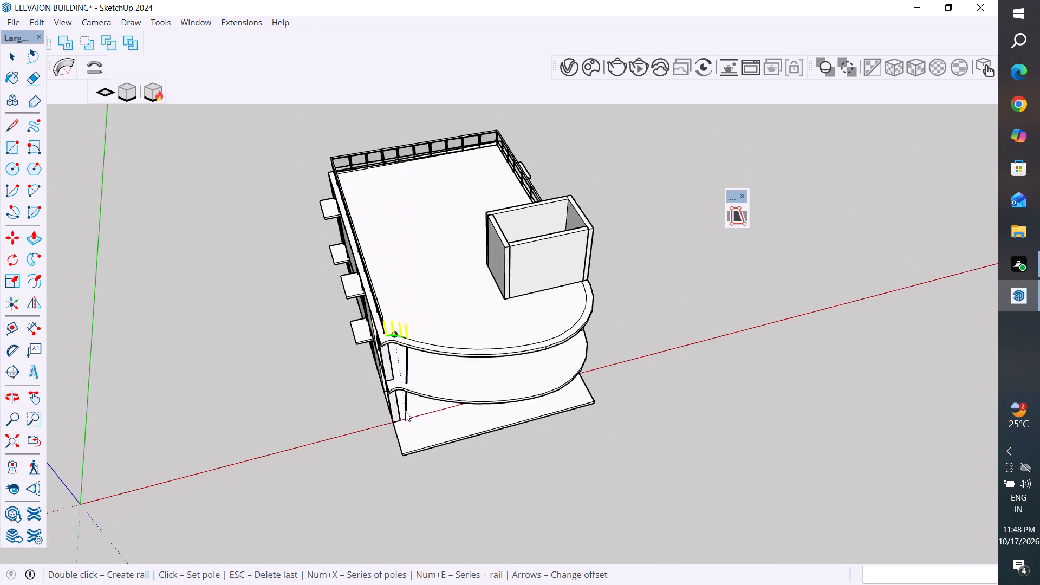
pyautogui.moveTo(415, 340); pyautogui.dragTo(405, 264, button='middle')
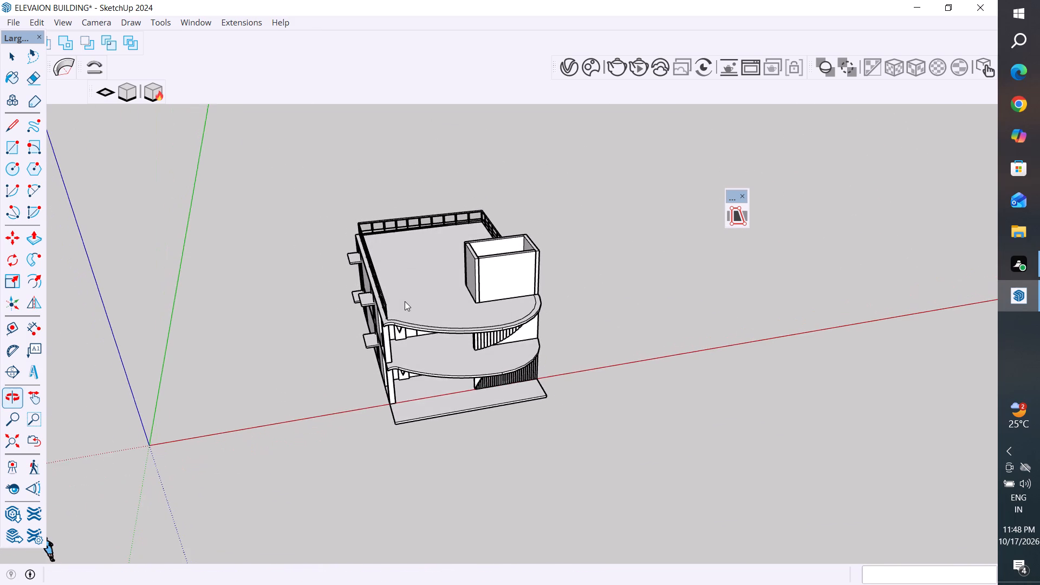
pyautogui.scroll(10, 405, 303)
pyautogui.scroll(4, 424, 347)
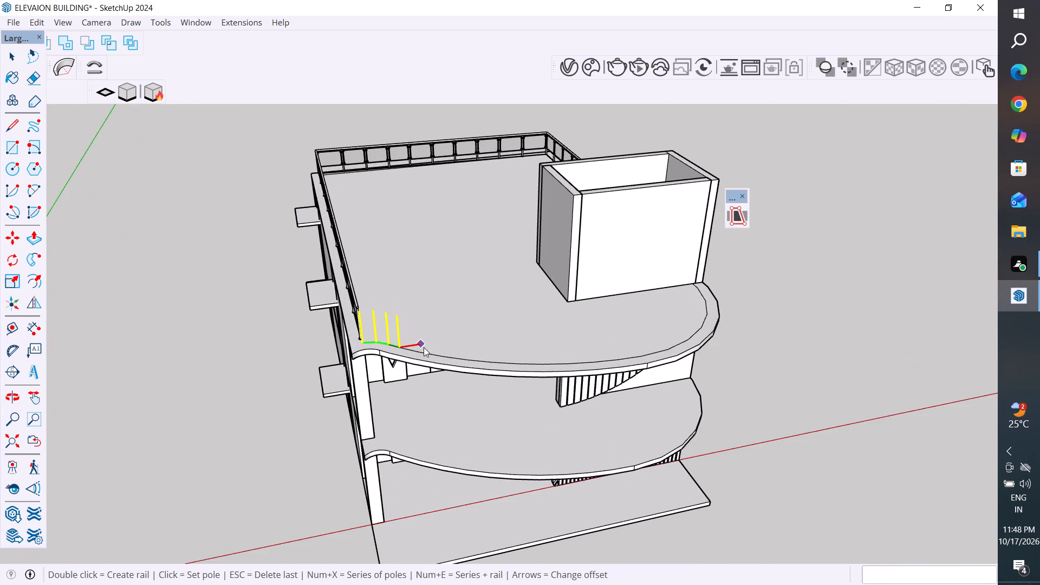
pyautogui.scroll(5, 424, 347)
pyautogui.moveTo(407, 362); pyautogui.dragTo(432, 372, button='middle')
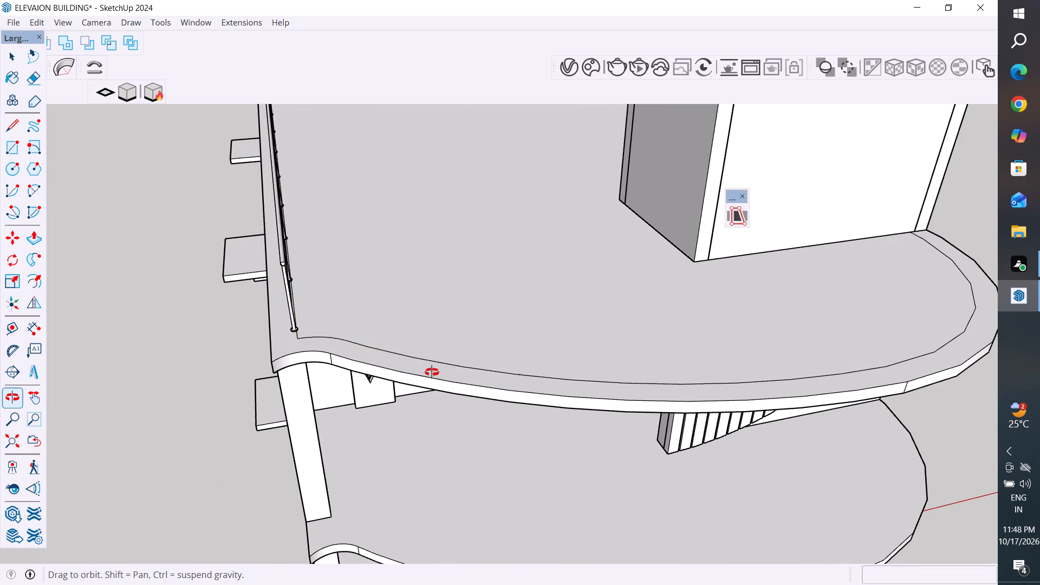
pyautogui.moveTo(432, 372); pyautogui.dragTo(504, 365, button='middle')
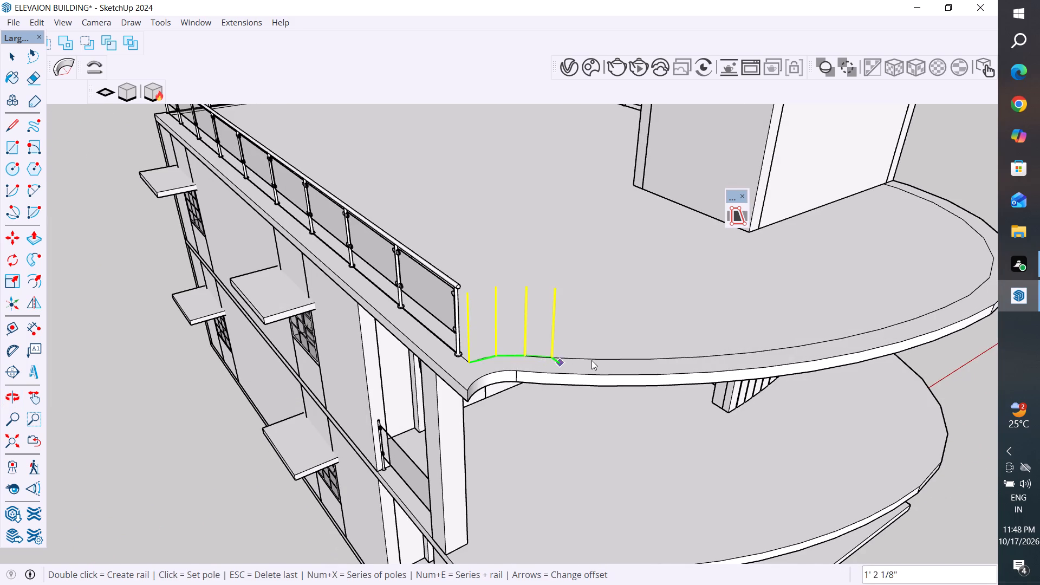
pyautogui.scroll(3, 592, 360)
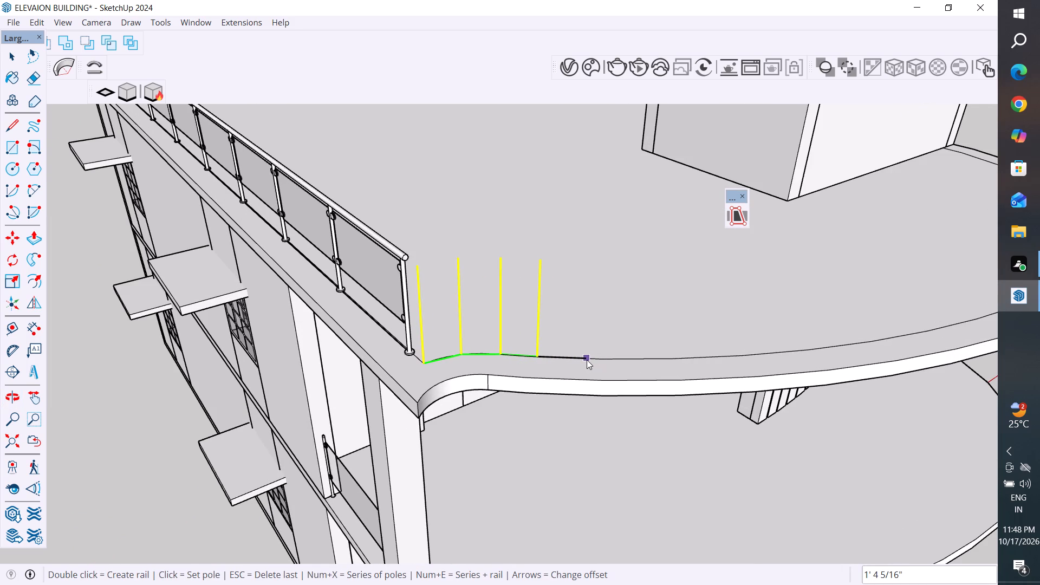
pyautogui.click(587, 360)
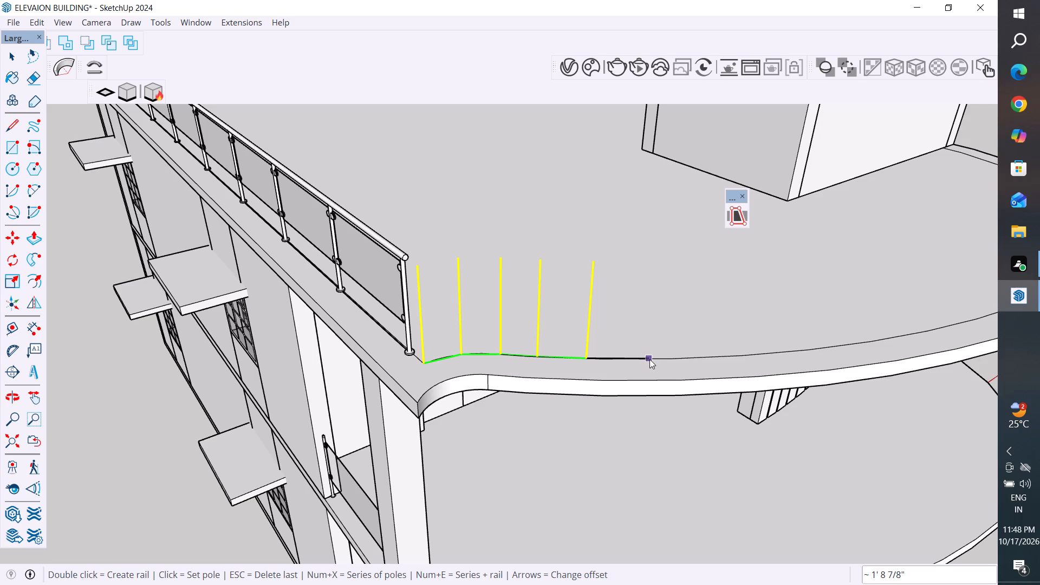
pyautogui.click(649, 359)
pyautogui.click(727, 354)
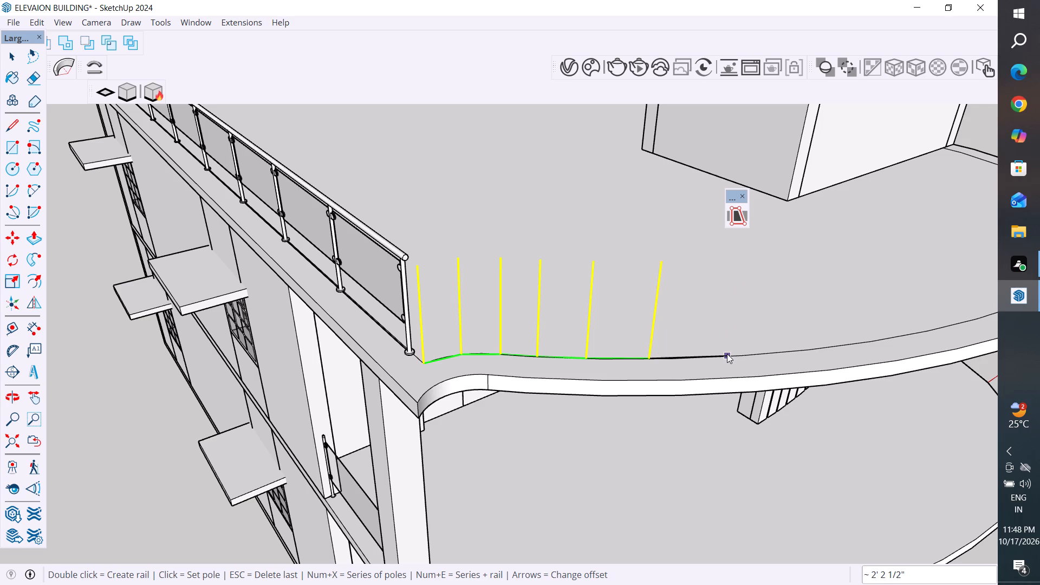
# Set two further rail poles along the curved inset outline, the second about 3' beyond the first.
pyautogui.scroll(-3, 631, 405)
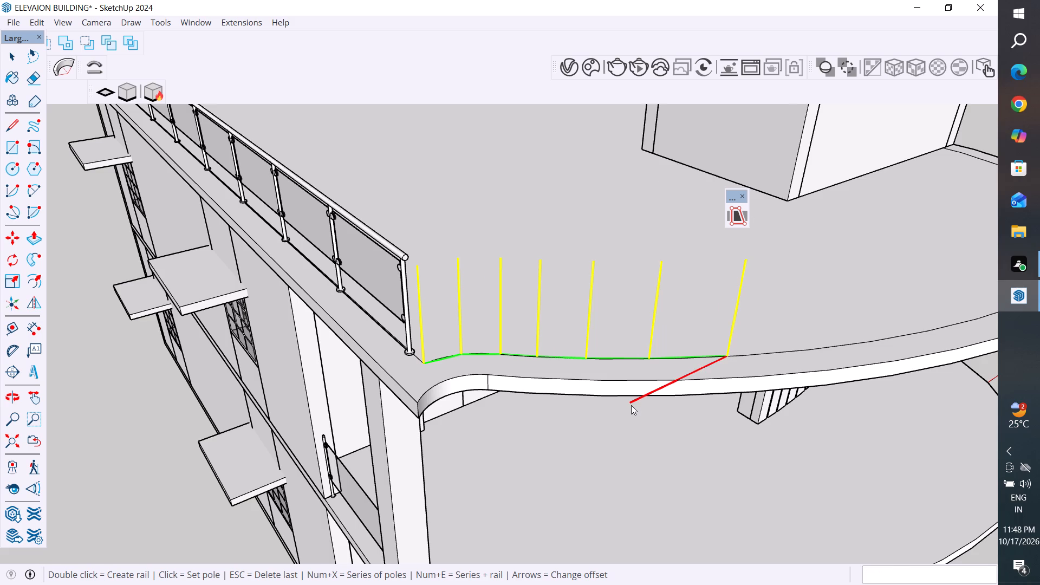
pyautogui.scroll(-2, 631, 405)
pyautogui.scroll(-3, 590, 426)
pyautogui.scroll(13, 770, 404)
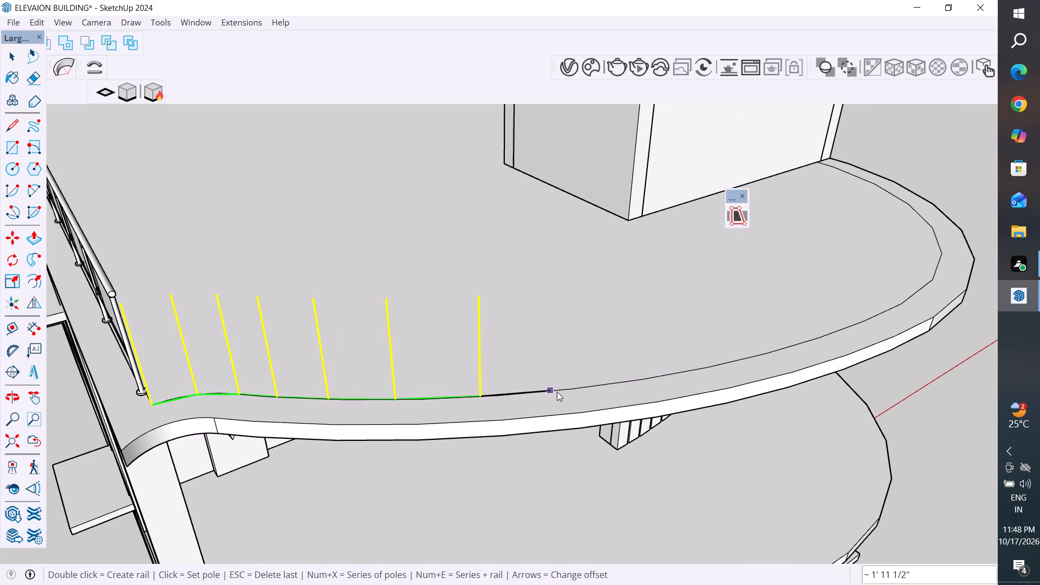
pyautogui.click(571, 389)
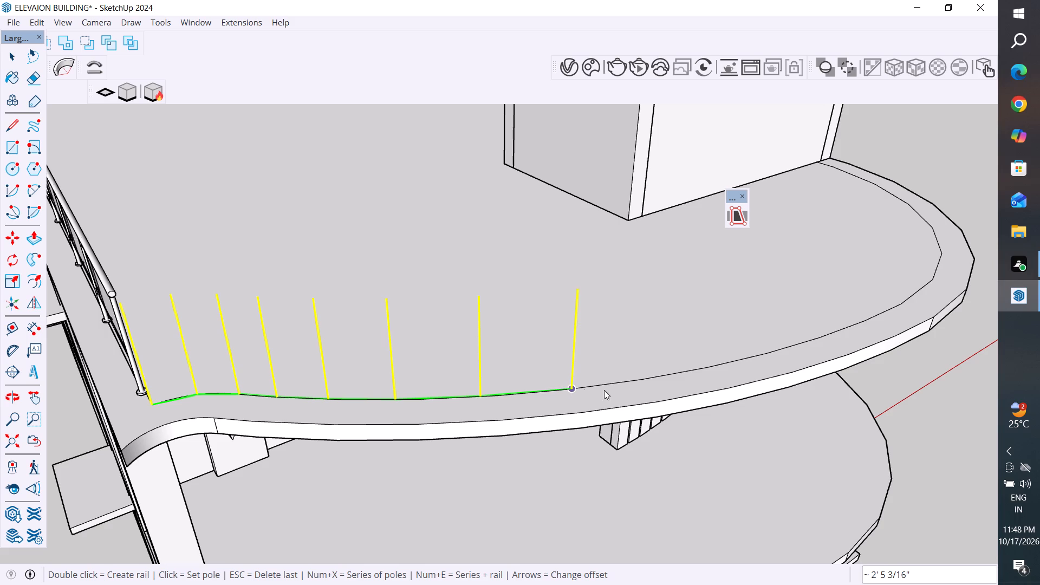
pyautogui.click(680, 372)
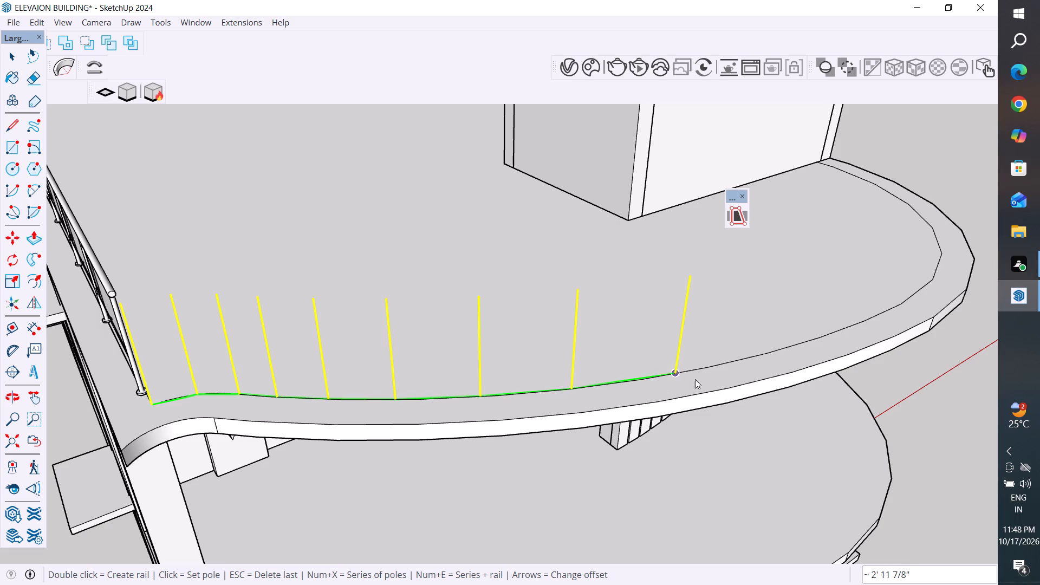
# Set two more rail poles along the roof's curved inset outline, the first about 3' beyond the last pole.
pyautogui.scroll(-2, 735, 381)
pyautogui.moveTo(734, 381); pyautogui.dragTo(552, 408, button='middle')
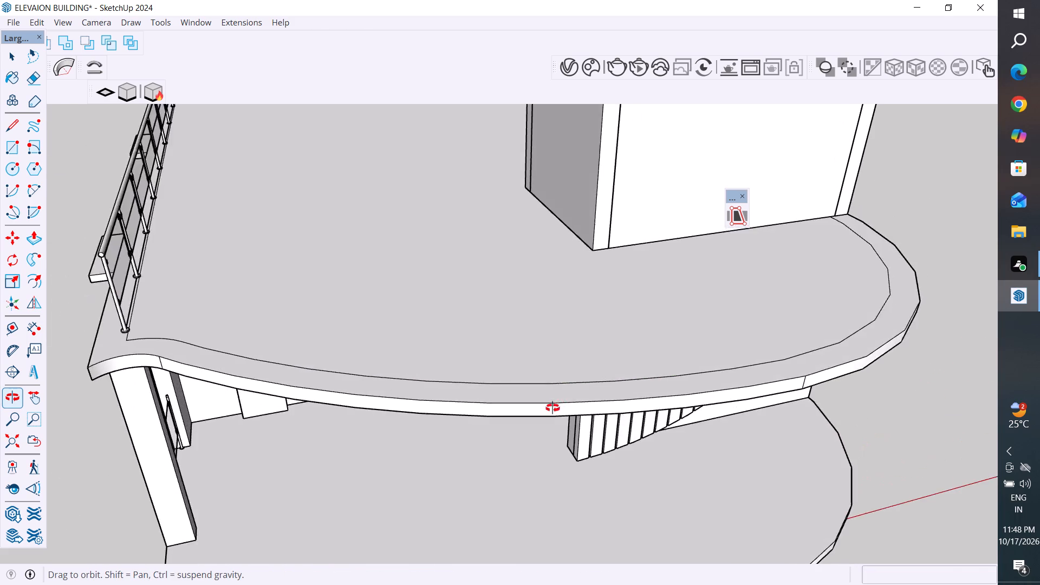
pyautogui.moveTo(552, 408); pyautogui.dragTo(530, 419, button='middle')
pyautogui.scroll(2, 543, 422)
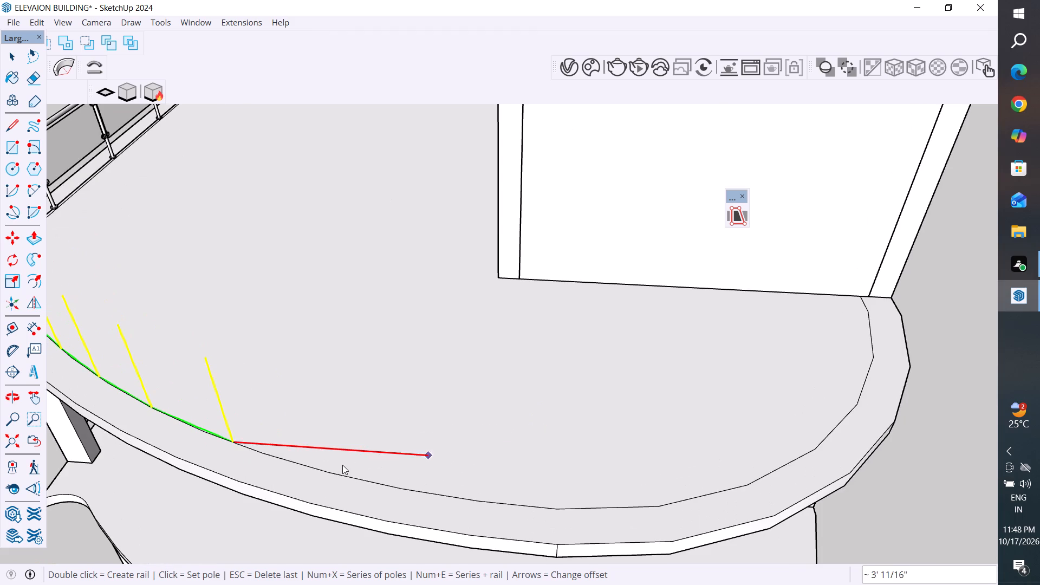
pyautogui.scroll(3, 342, 465)
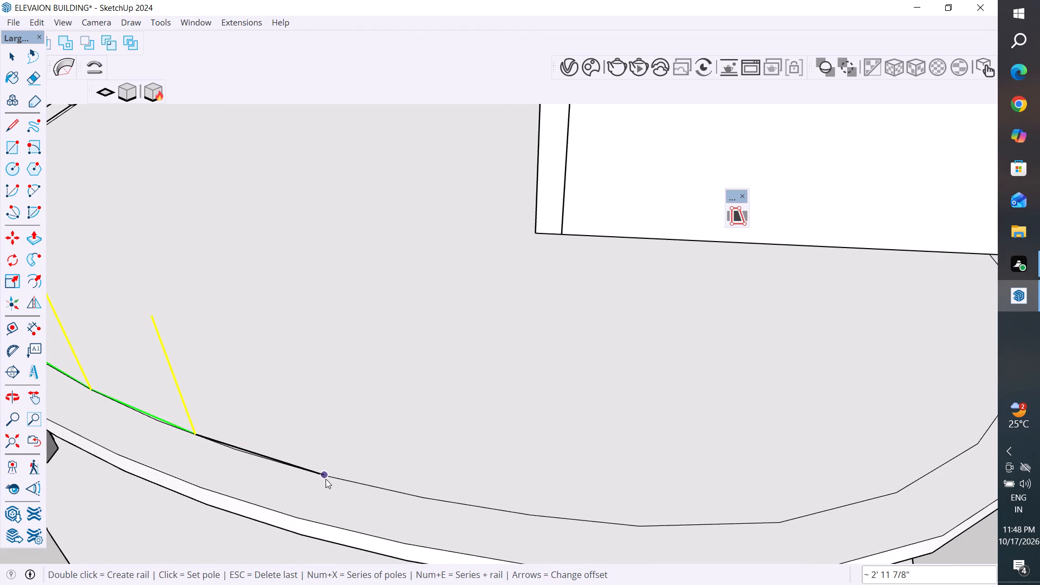
pyautogui.click(324, 479)
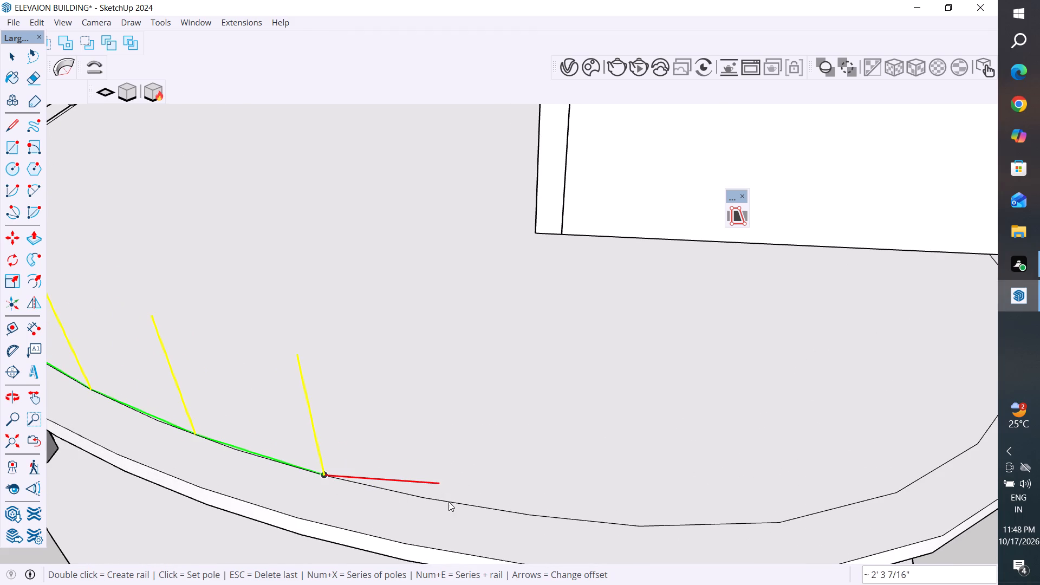
pyautogui.click(454, 506)
# Set three further rail poles along the inset outline toward the roof's rounded end, the first and third at spacings of about 2' 10".
pyautogui.scroll(-2, 454, 506)
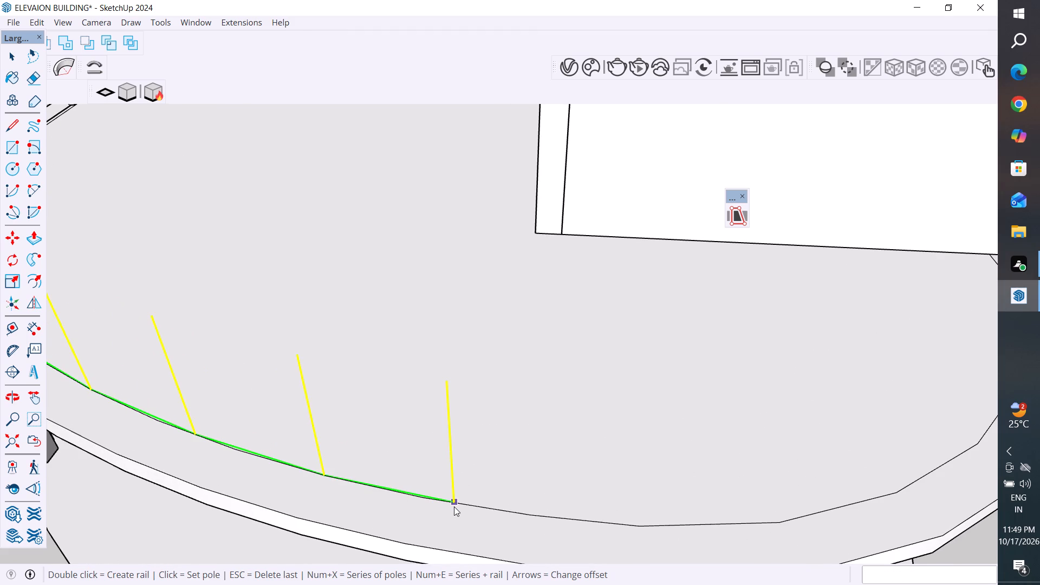
pyautogui.scroll(-2, 454, 506)
pyautogui.moveTo(458, 506); pyautogui.dragTo(509, 411, button='middle')
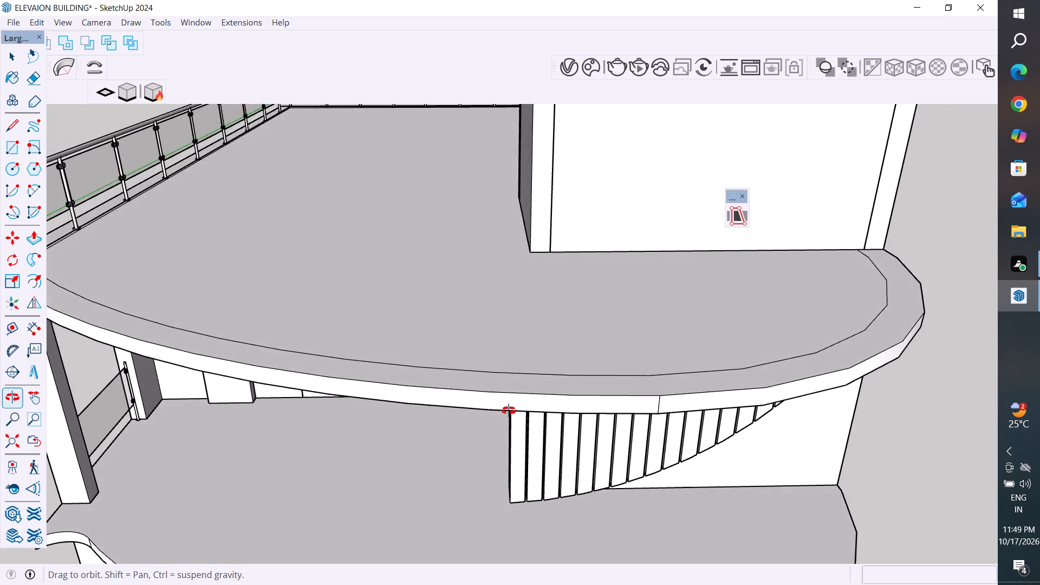
pyautogui.moveTo(509, 411); pyautogui.dragTo(509, 410, button='middle')
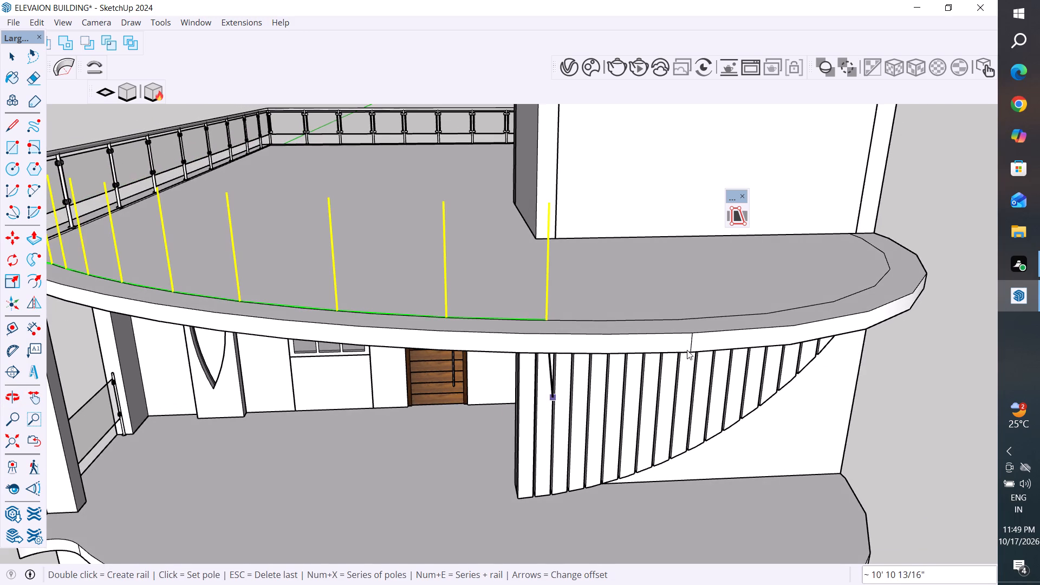
pyautogui.scroll(3, 698, 340)
pyautogui.moveTo(703, 327); pyautogui.dragTo(643, 383, button='middle')
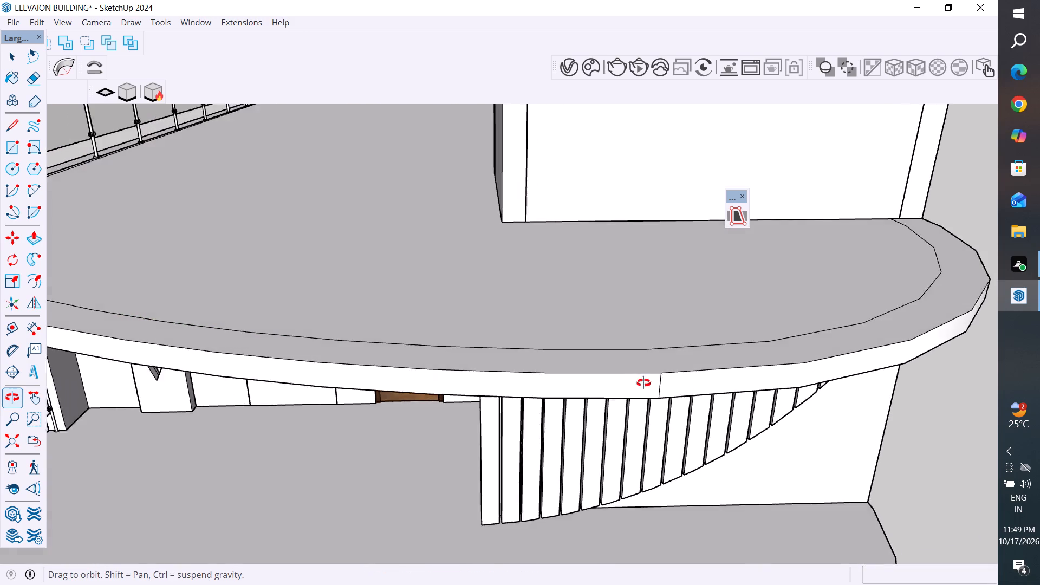
pyautogui.moveTo(643, 383); pyautogui.dragTo(631, 393, button='middle')
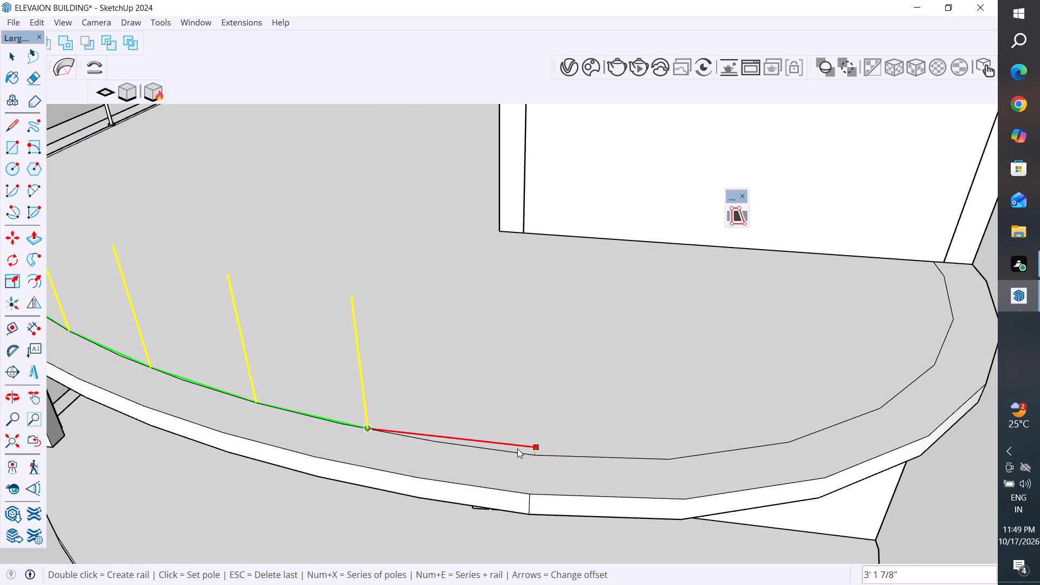
pyautogui.click(512, 448)
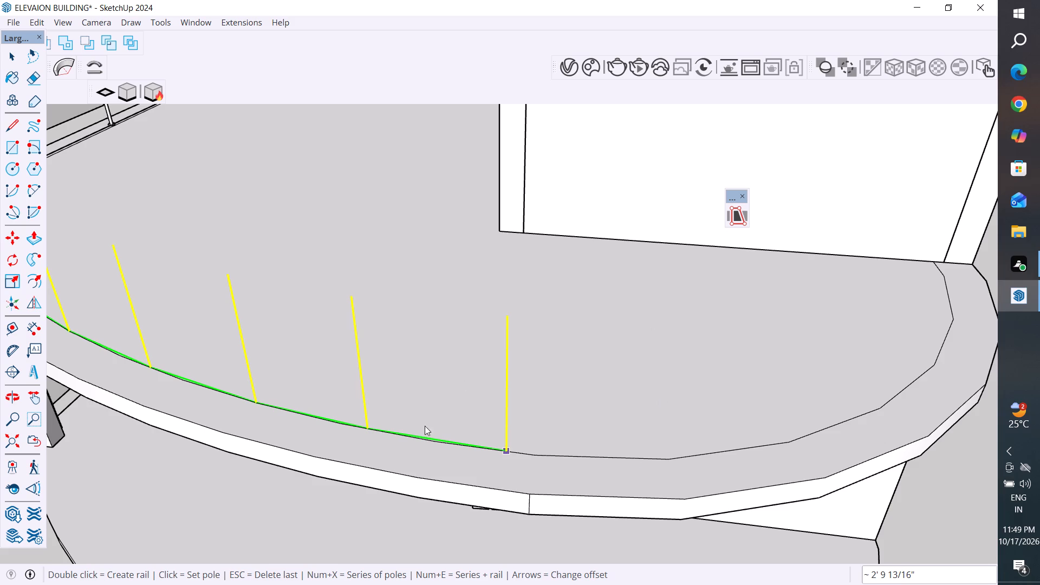
pyautogui.scroll(-1, 652, 465)
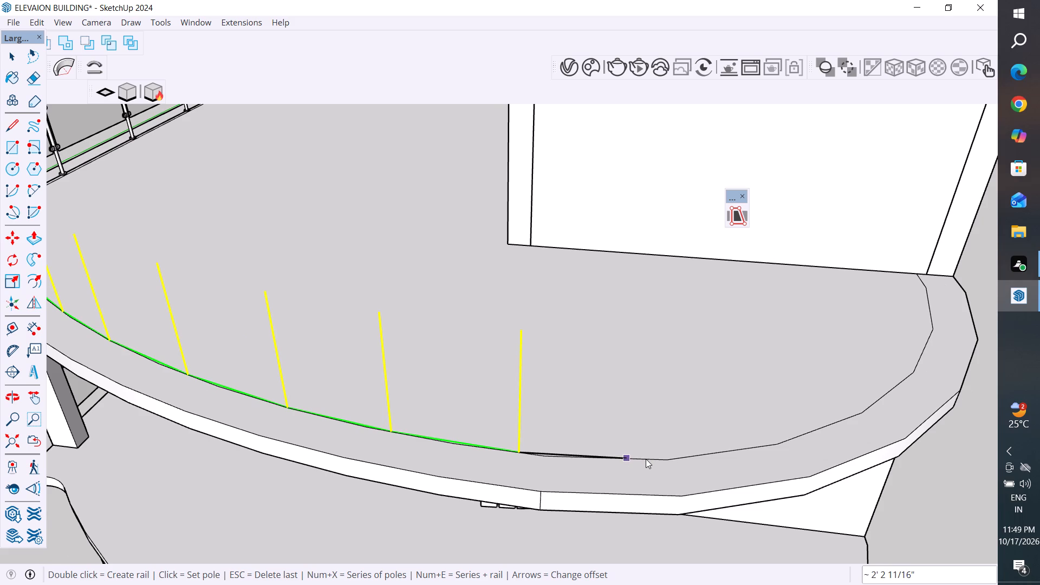
pyautogui.click(647, 459)
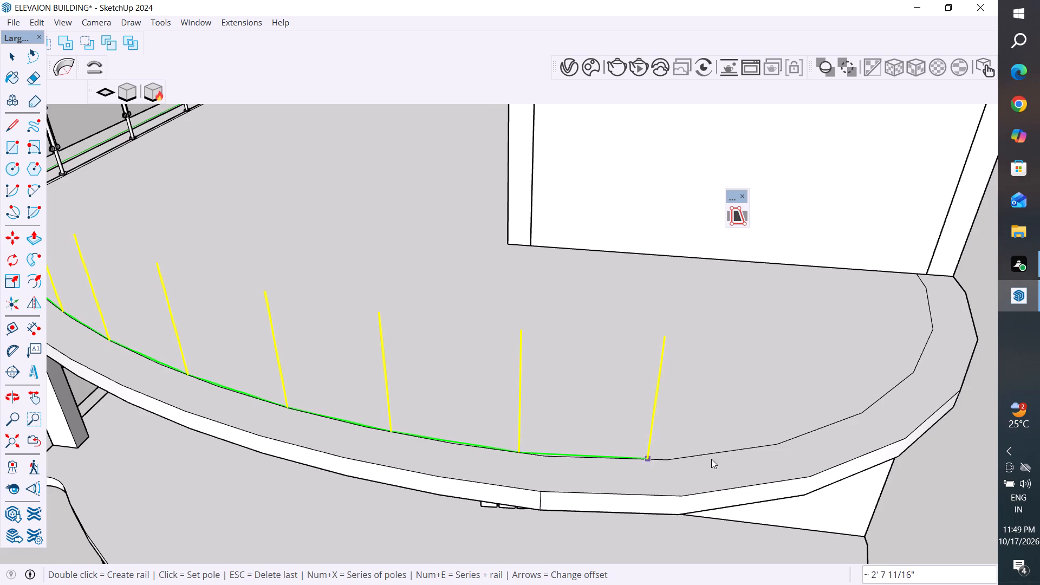
pyautogui.click(772, 445)
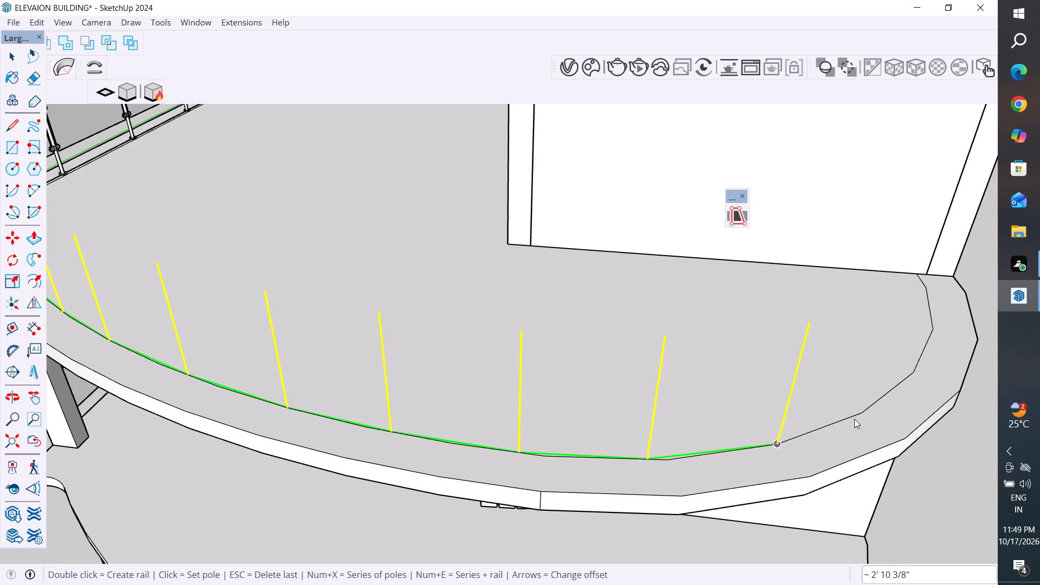
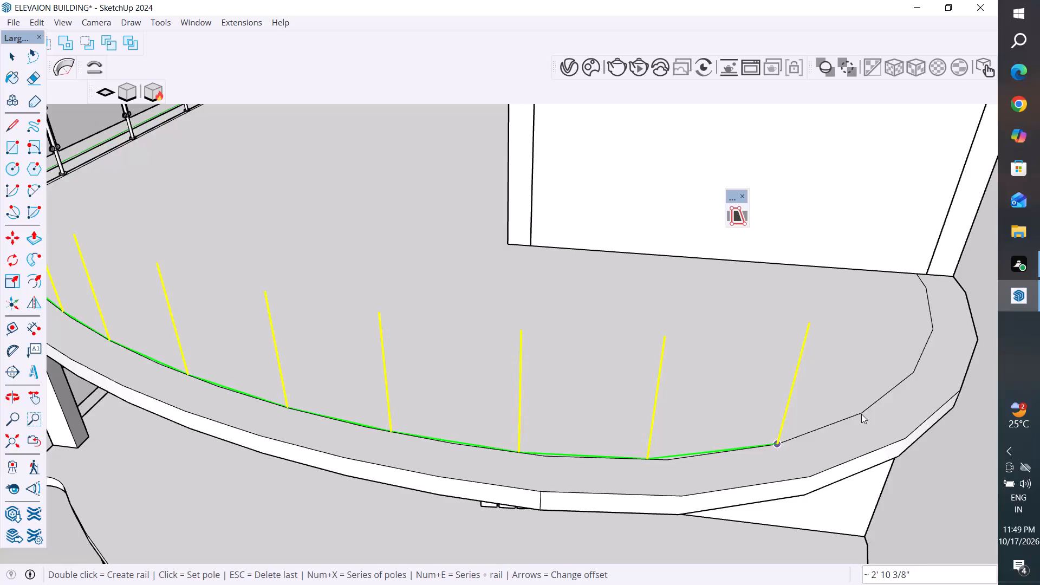
# Set the next rail pole at the inset outline's corner about 2' 6" beyond the last pole.
pyautogui.scroll(4, 861, 414)
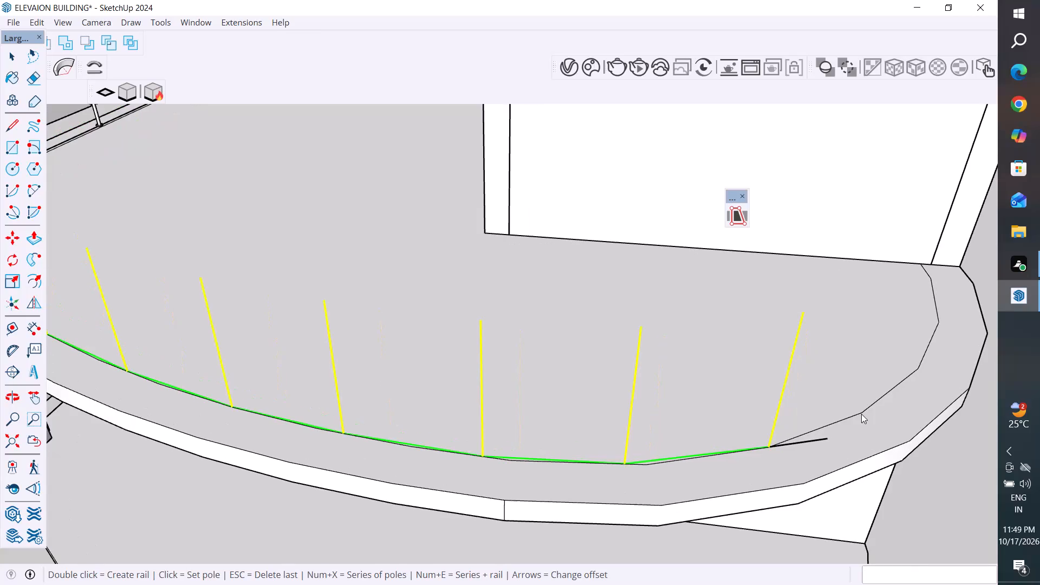
pyautogui.scroll(5, 861, 414)
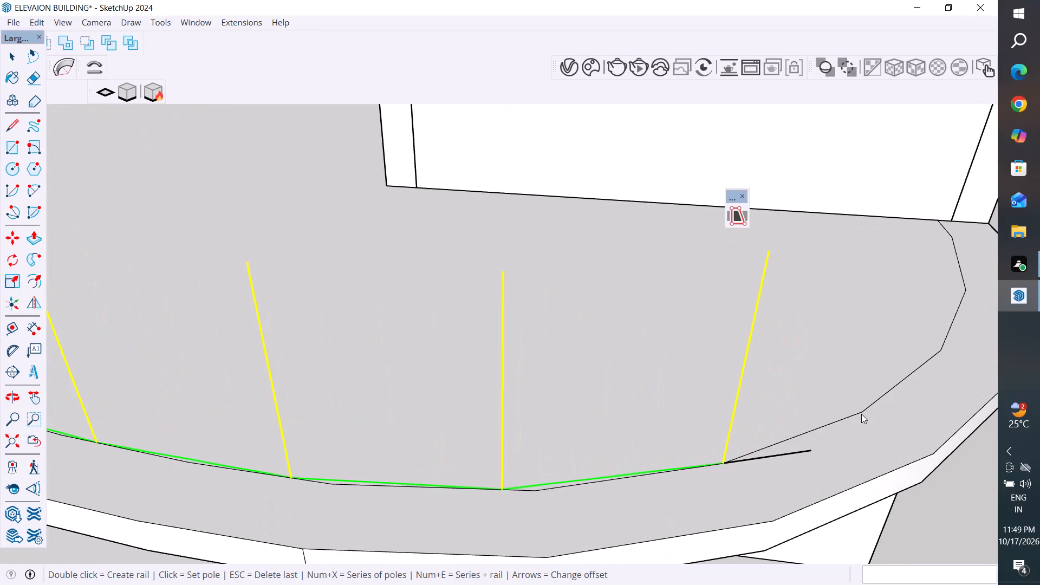
pyautogui.scroll(8, 861, 414)
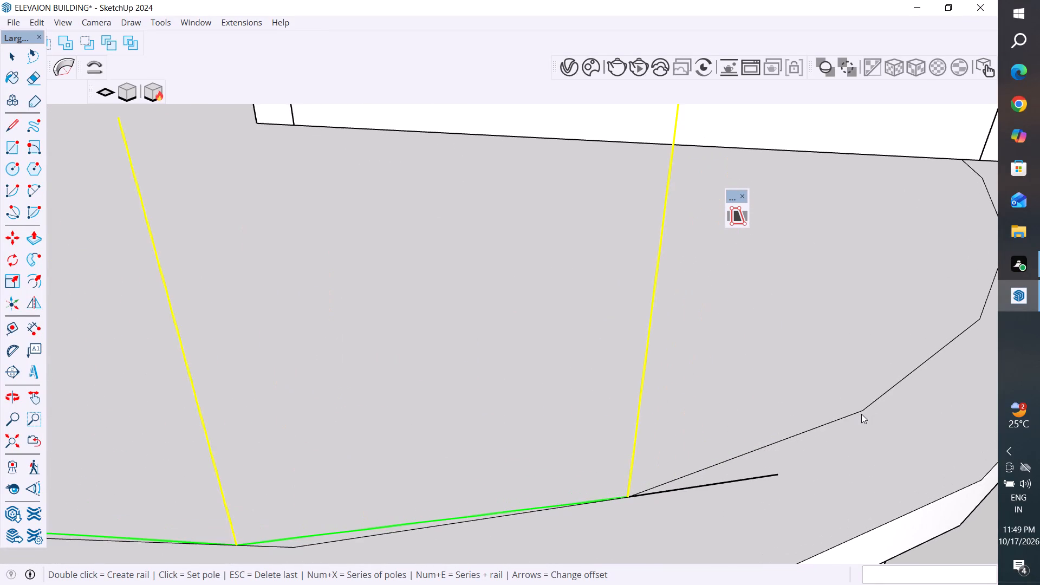
pyautogui.scroll(5, 861, 414)
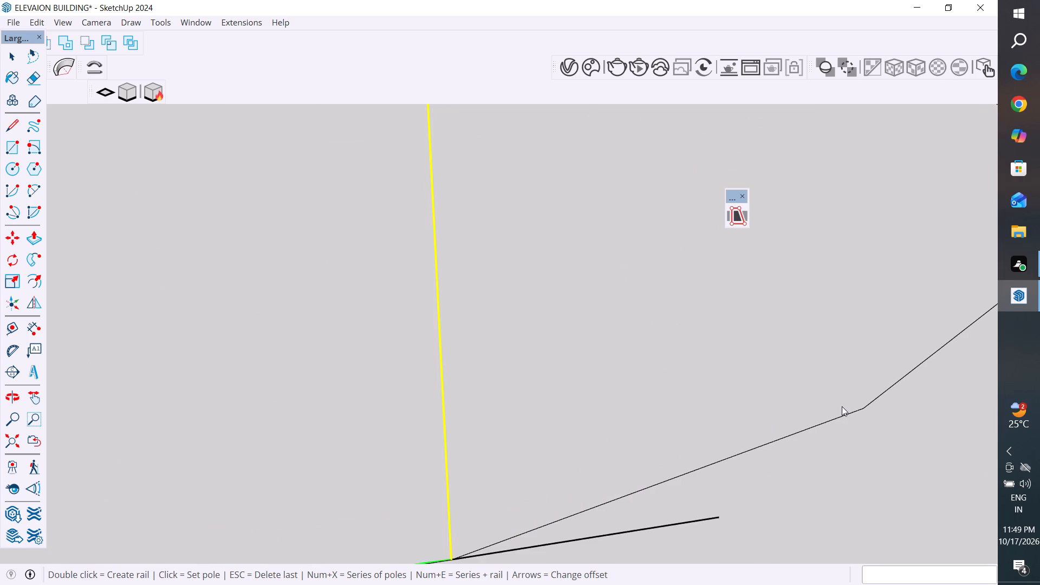
pyautogui.scroll(-5, 584, 449)
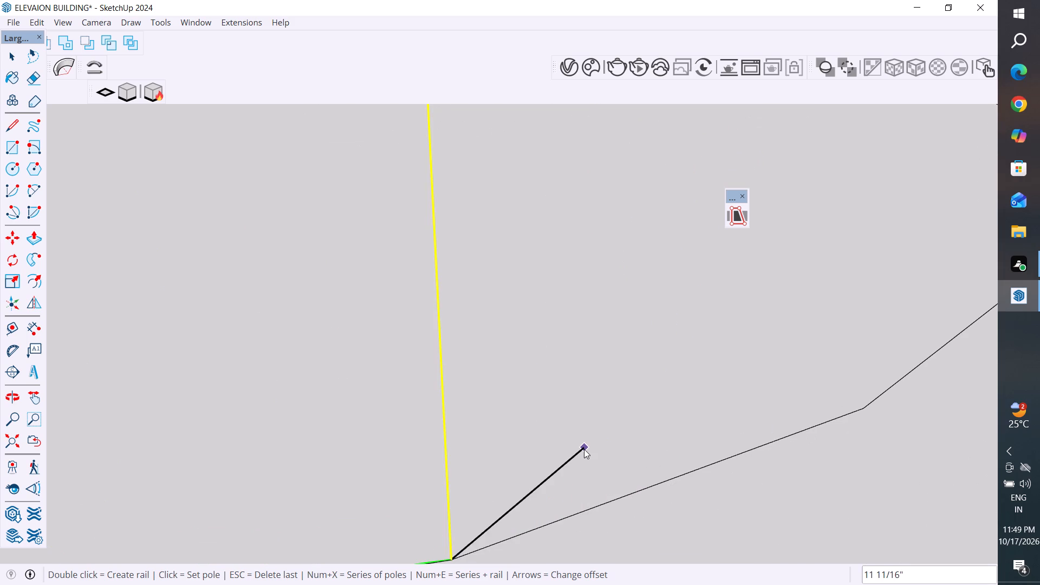
pyautogui.scroll(-5, 584, 449)
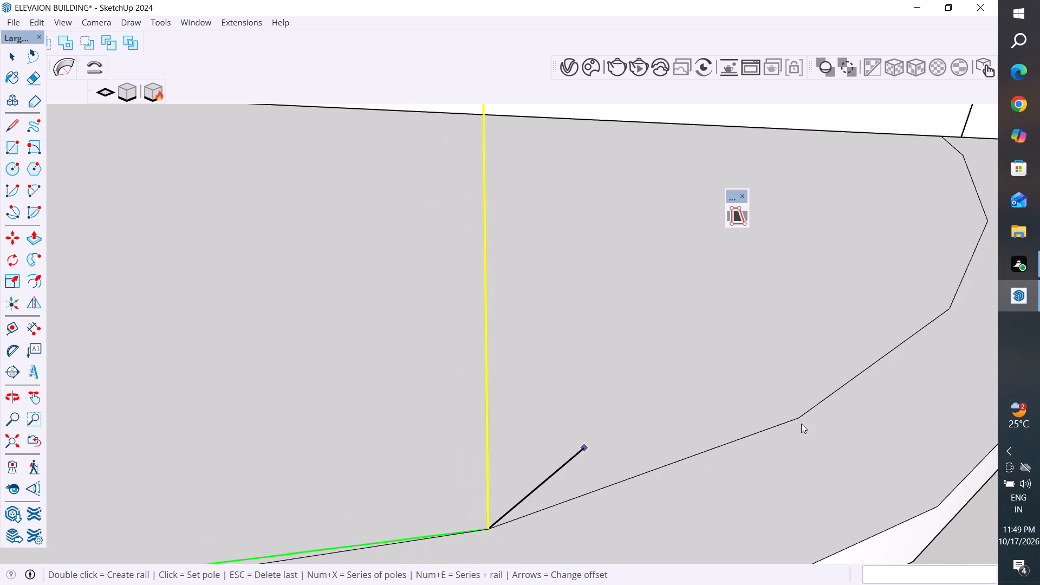
pyautogui.click(797, 419)
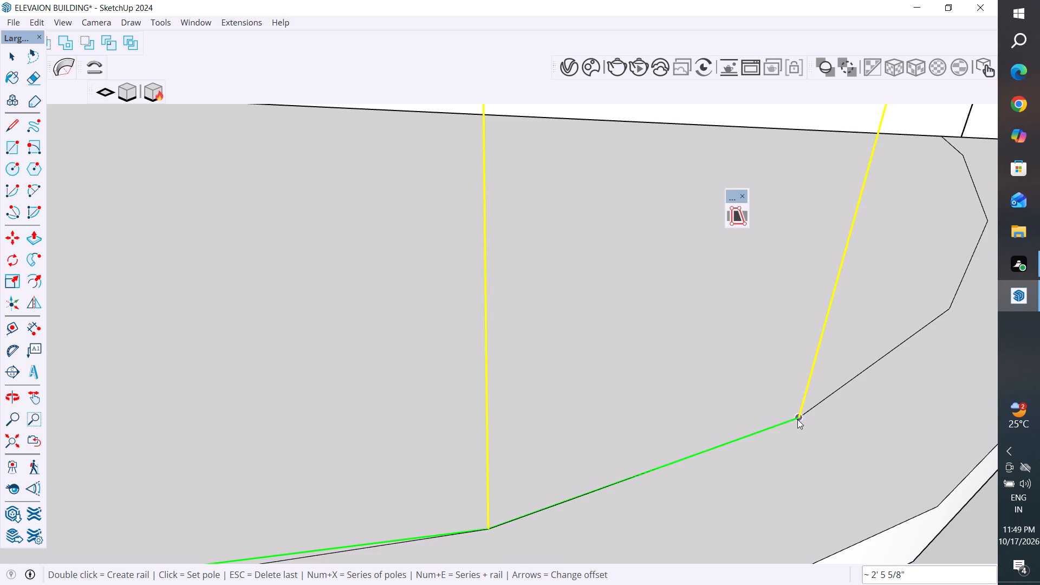
# Set two further rail poles at the next corners of the roof's inset outline, the second about 2' 6" beyond the first.
pyautogui.scroll(-6, 609, 495)
pyautogui.scroll(-6, 436, 538)
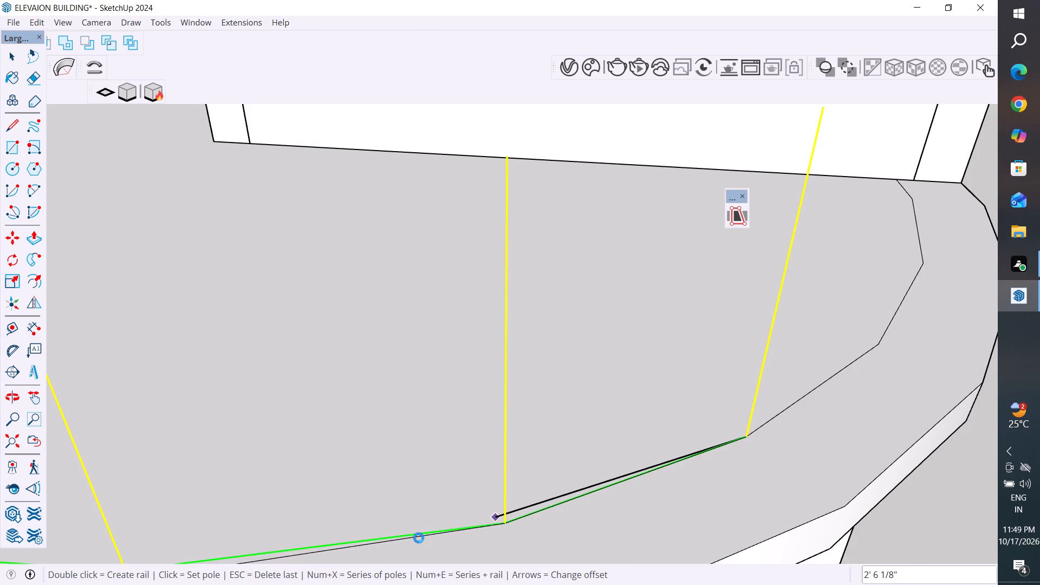
pyautogui.scroll(-3, 418, 538)
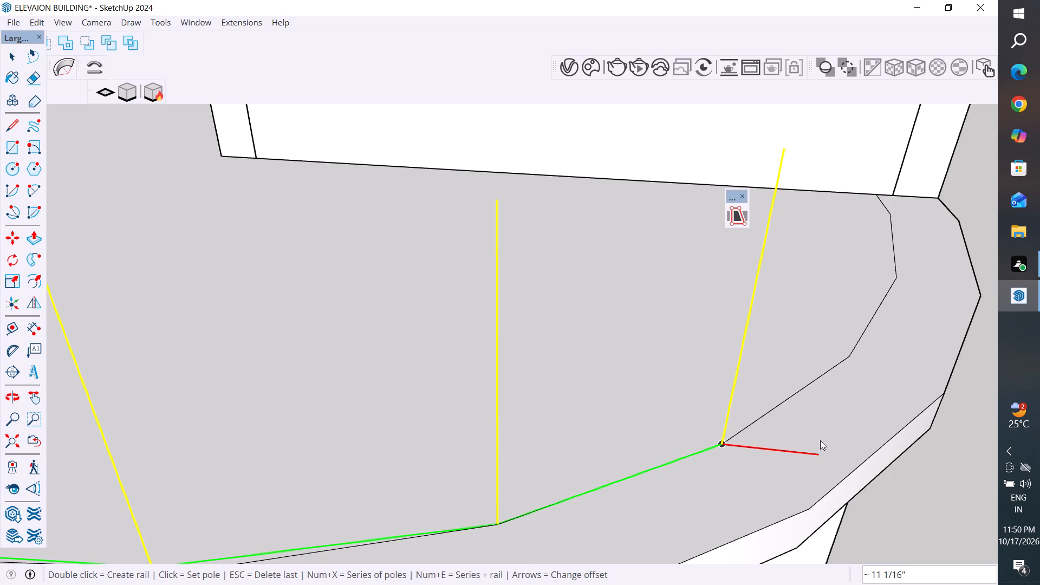
pyautogui.moveTo(818, 452); pyautogui.dragTo(664, 446, button='middle')
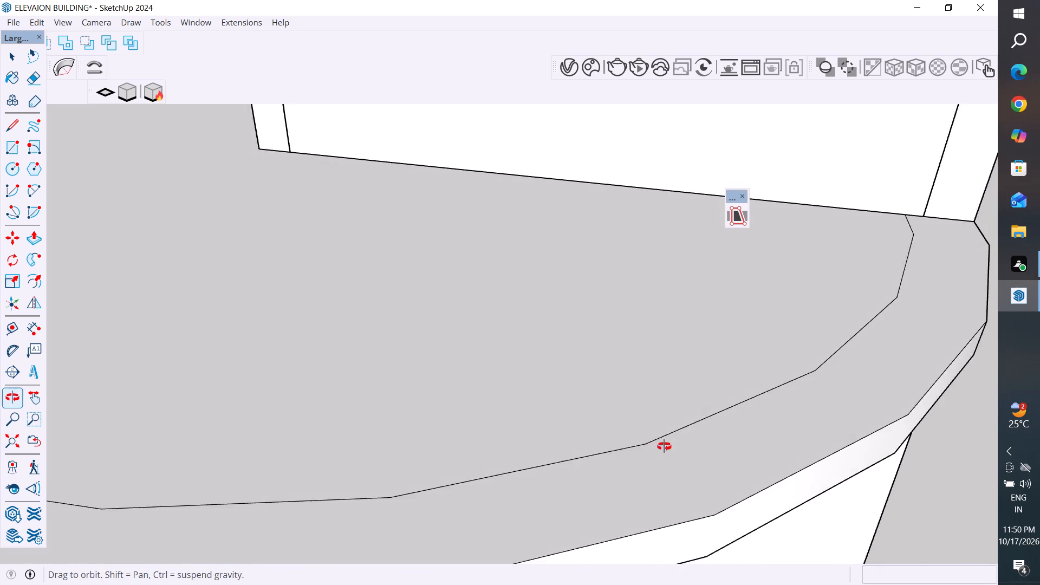
pyautogui.moveTo(664, 446); pyautogui.dragTo(534, 513, button='middle')
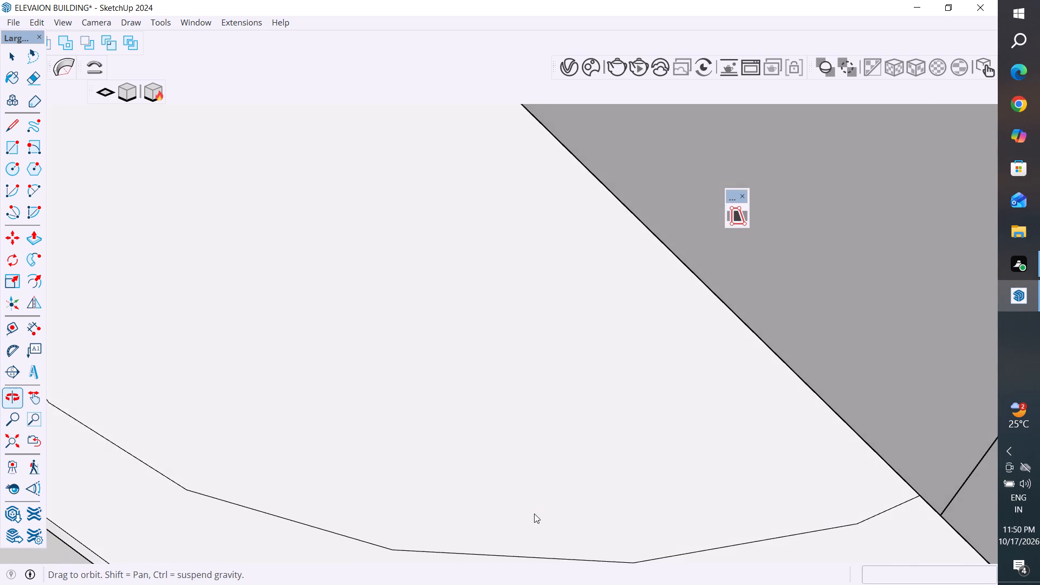
pyautogui.scroll(-5, 534, 513)
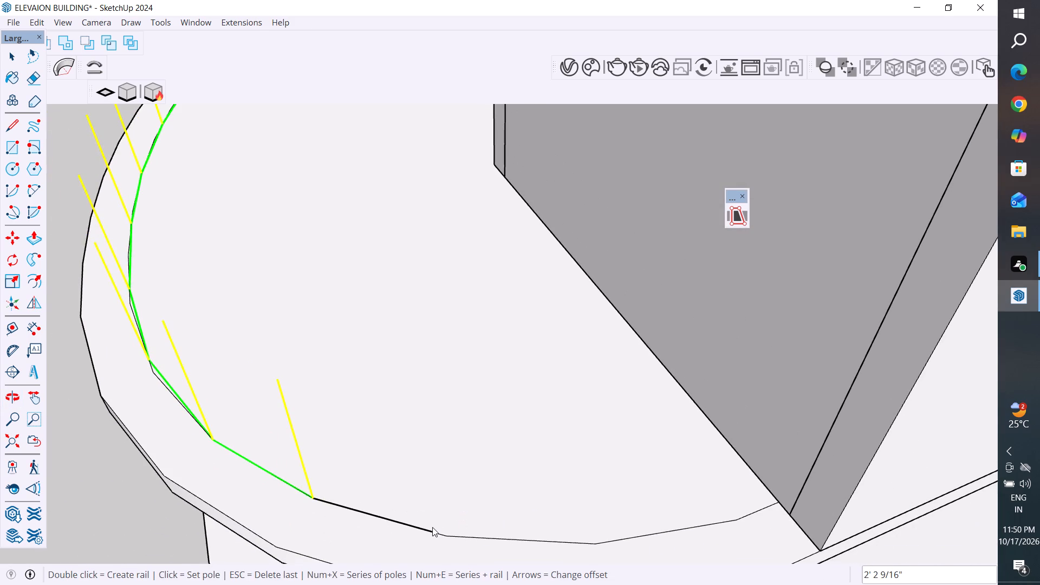
pyautogui.scroll(-3, 637, 460)
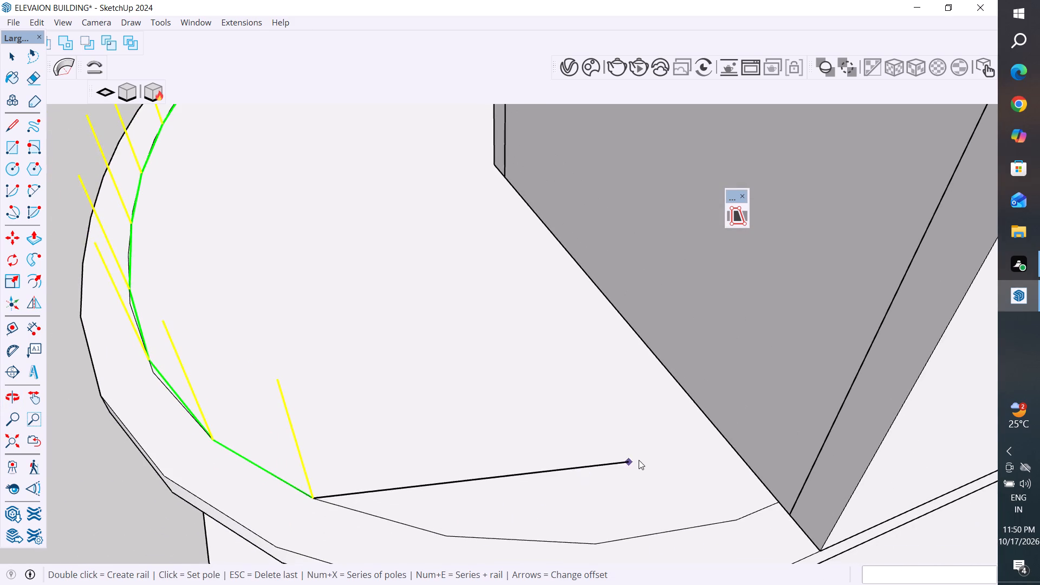
pyautogui.scroll(-5, 639, 460)
pyautogui.moveTo(643, 467); pyautogui.dragTo(822, 426, button='middle')
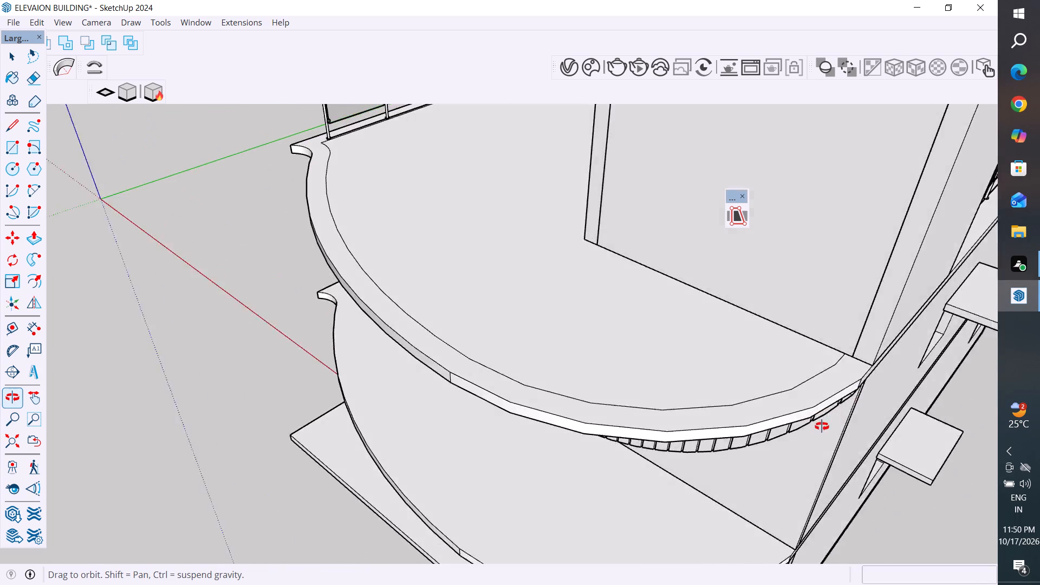
pyautogui.moveTo(822, 426); pyautogui.dragTo(821, 426, button='middle')
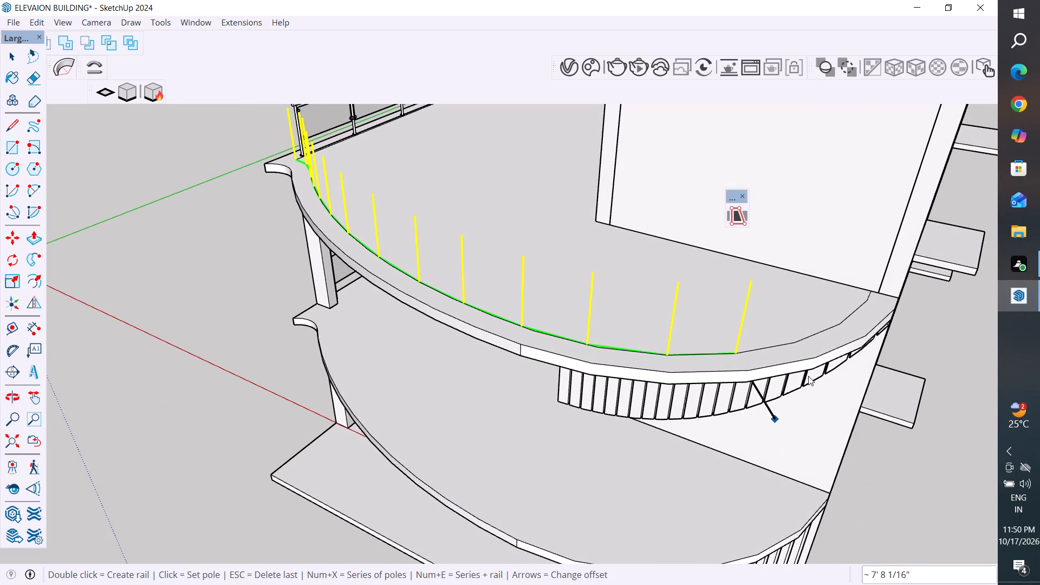
pyautogui.scroll(5, 815, 342)
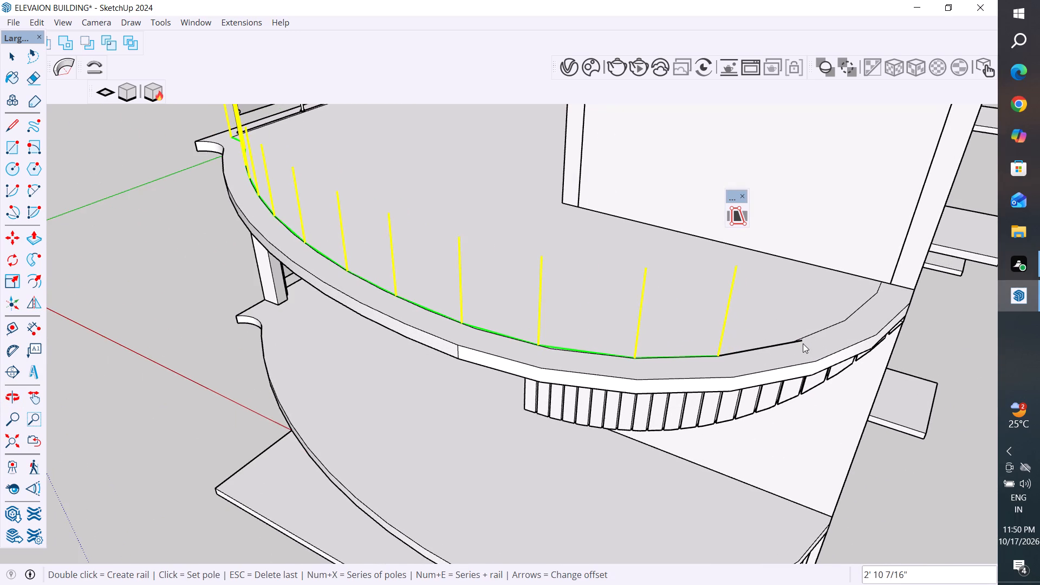
pyautogui.scroll(6, 799, 345)
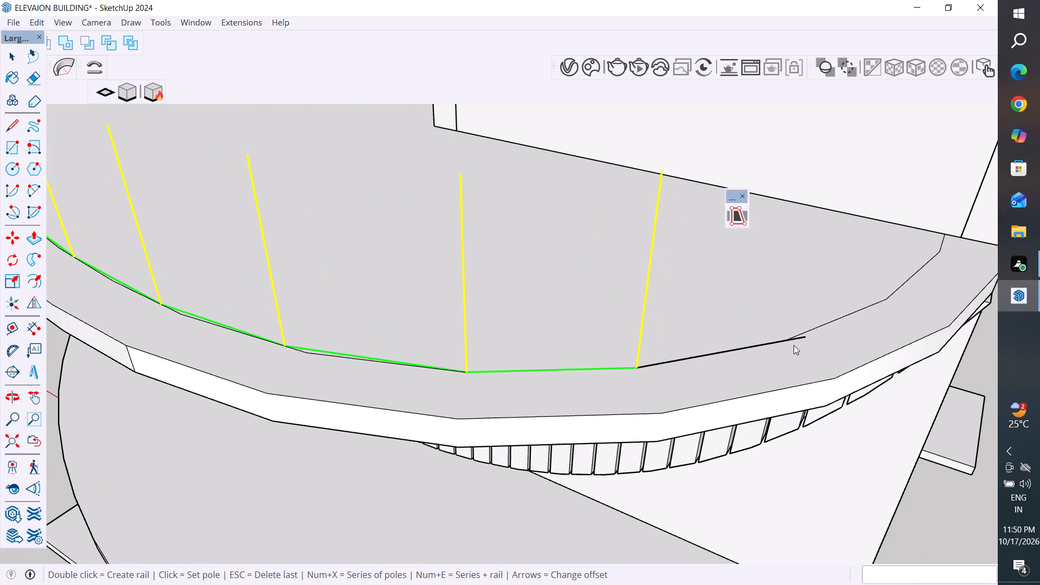
pyautogui.click(785, 342)
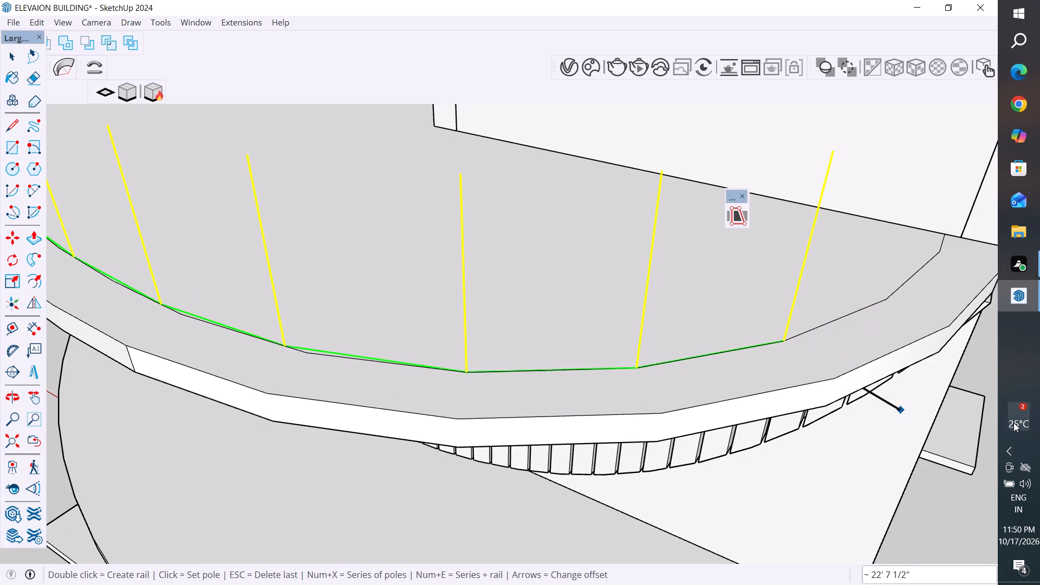
pyautogui.click(883, 298)
# Set the last two rail poles, one at the next corner about 2' 6" on and one where the inset outline meets the wall.
pyautogui.scroll(-5, 827, 372)
pyautogui.moveTo(904, 398); pyautogui.dragTo(802, 375, button='middle')
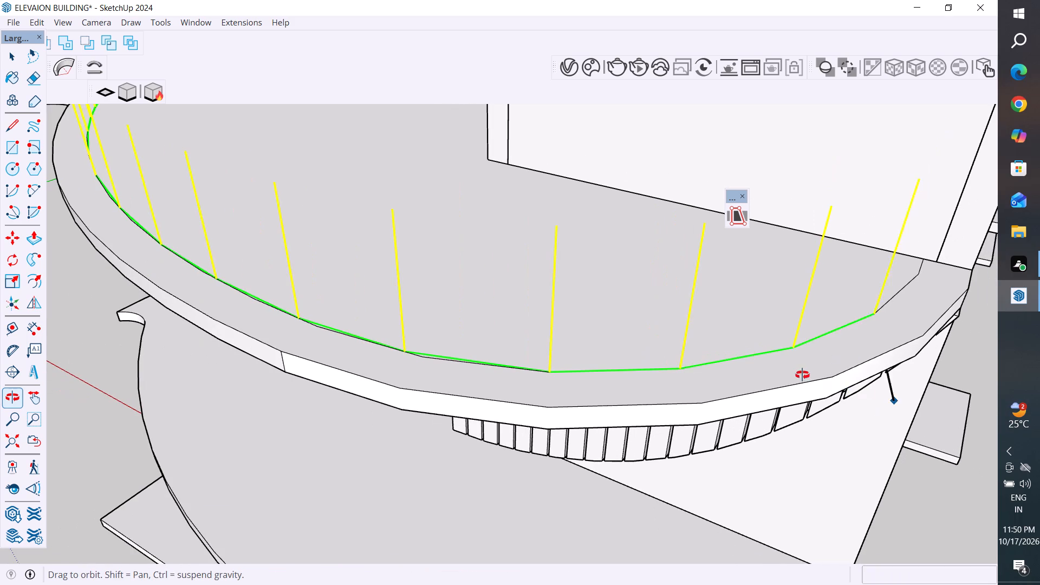
pyautogui.moveTo(802, 375); pyautogui.dragTo(718, 408, button='middle')
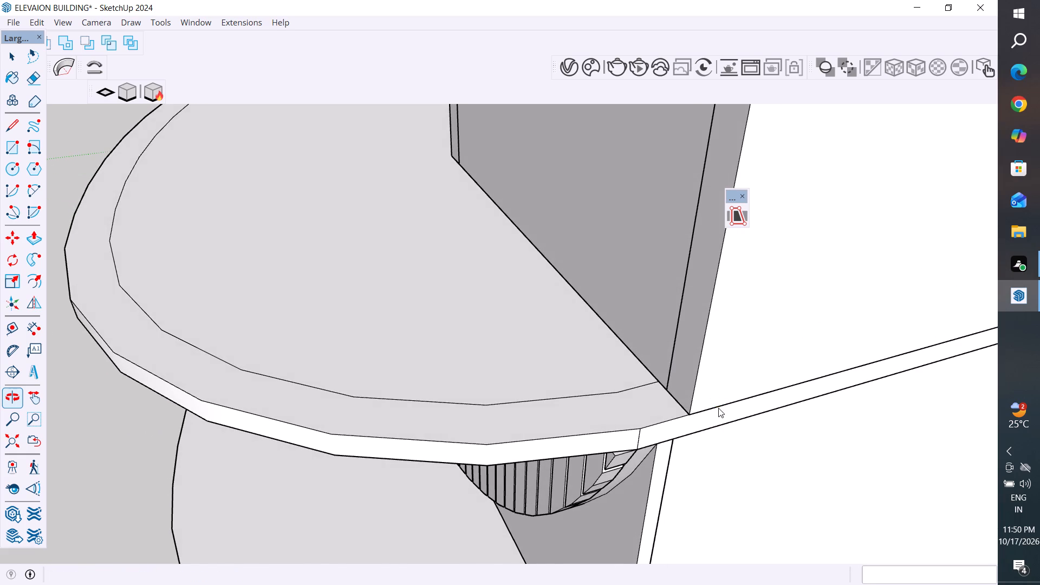
pyautogui.scroll(3, 621, 396)
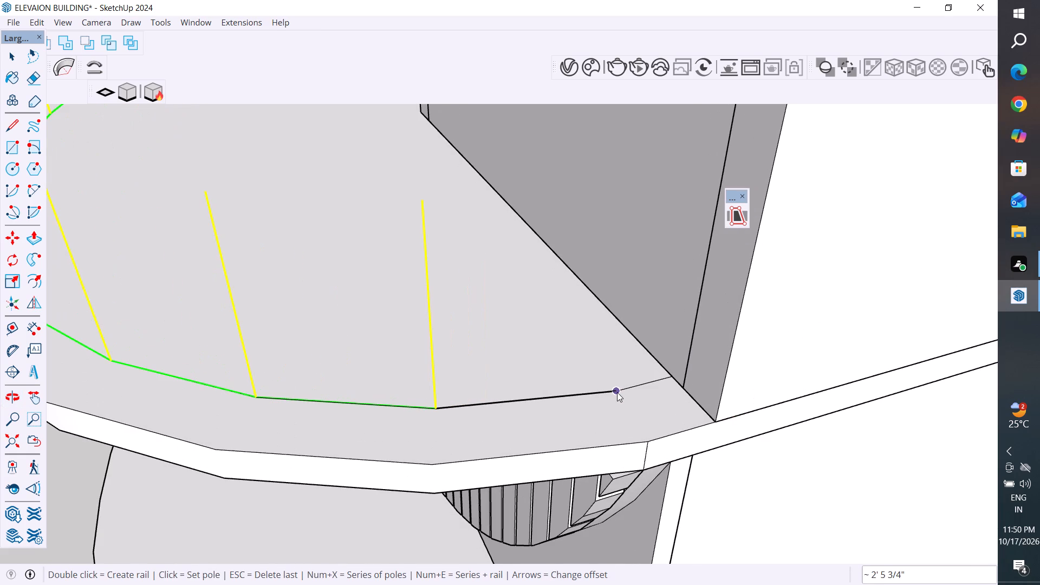
pyautogui.click(613, 392)
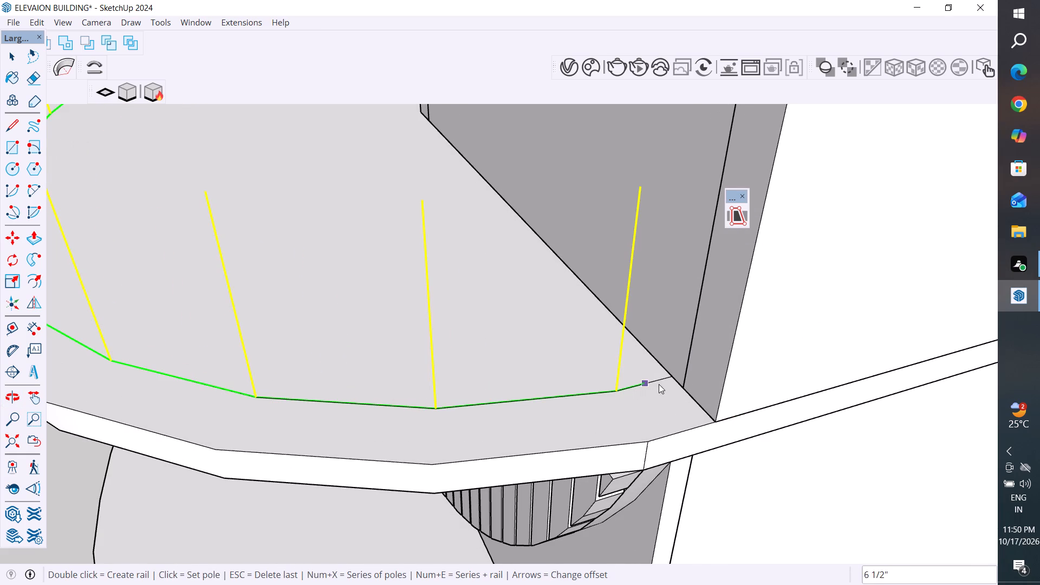
pyautogui.click(668, 382)
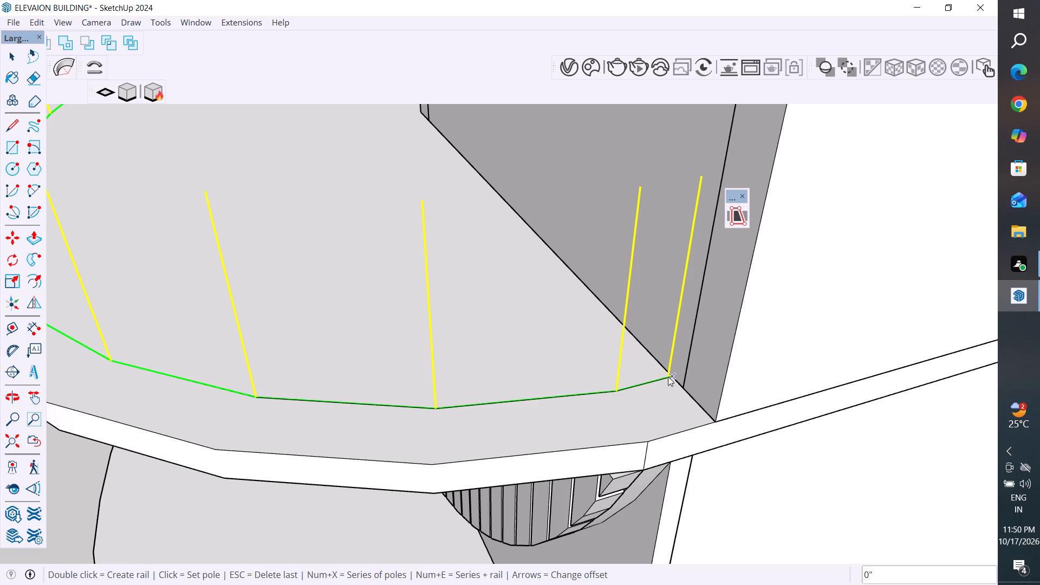
# Create the rail along the roof's curved inset outline from the poles set, ending at the wall.
pyautogui.doubleClick(667, 377)
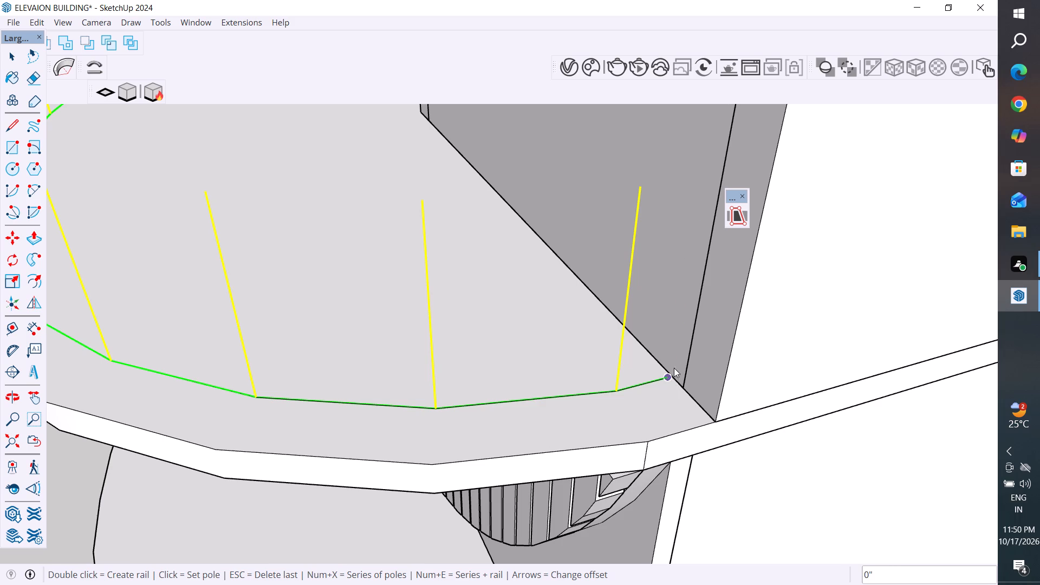
pyautogui.press('Return')
pyautogui.press('Return')
pyautogui.press('Return')
pyautogui.press('Return')
pyautogui.scroll(-4, 622, 465)
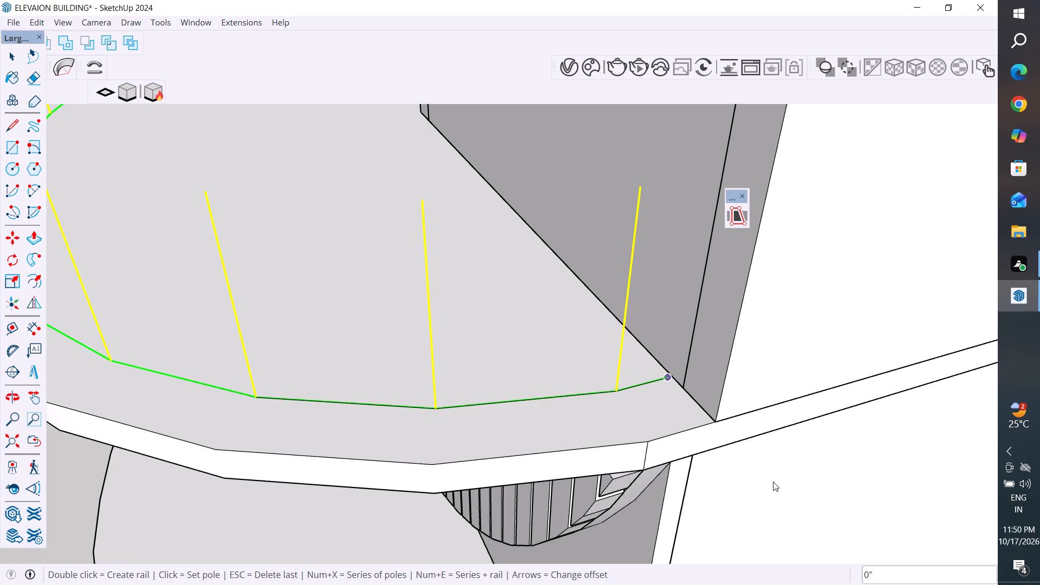
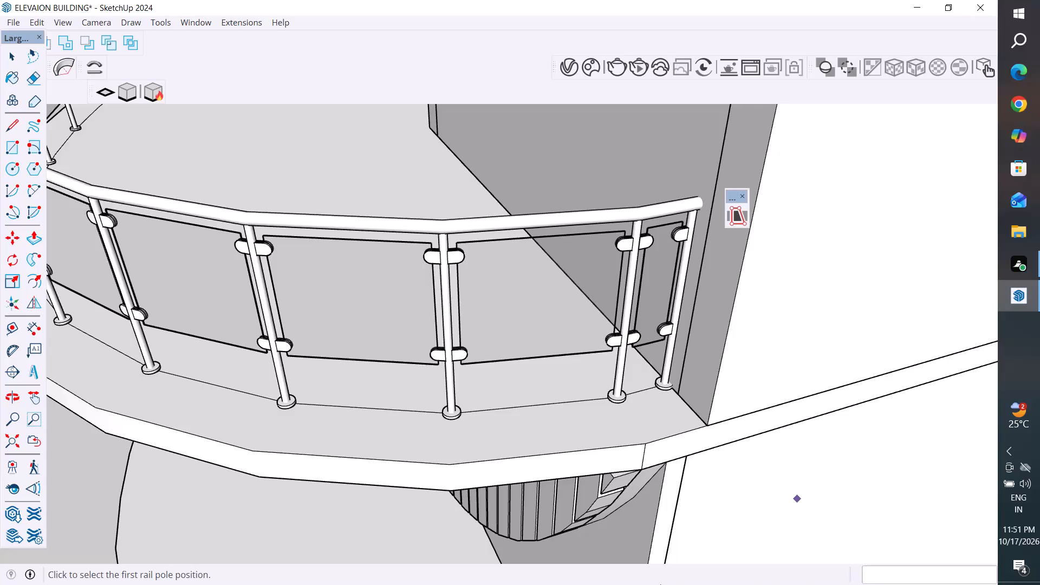
# Examine the new curved roof rail and the corner where it meets the straight roof railing.
pyautogui.scroll(-7, 675, 316)
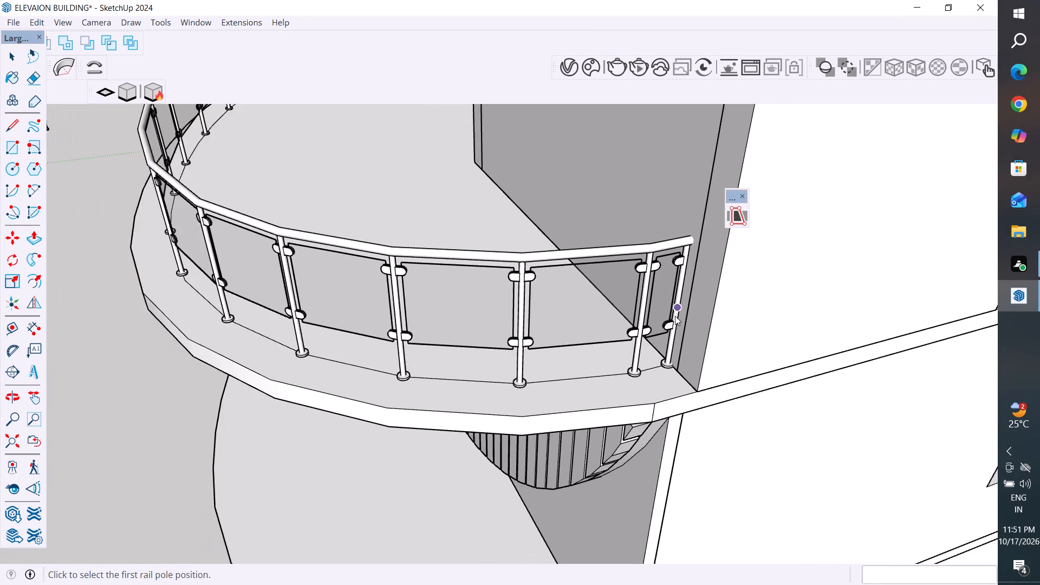
pyautogui.scroll(-12, 675, 316)
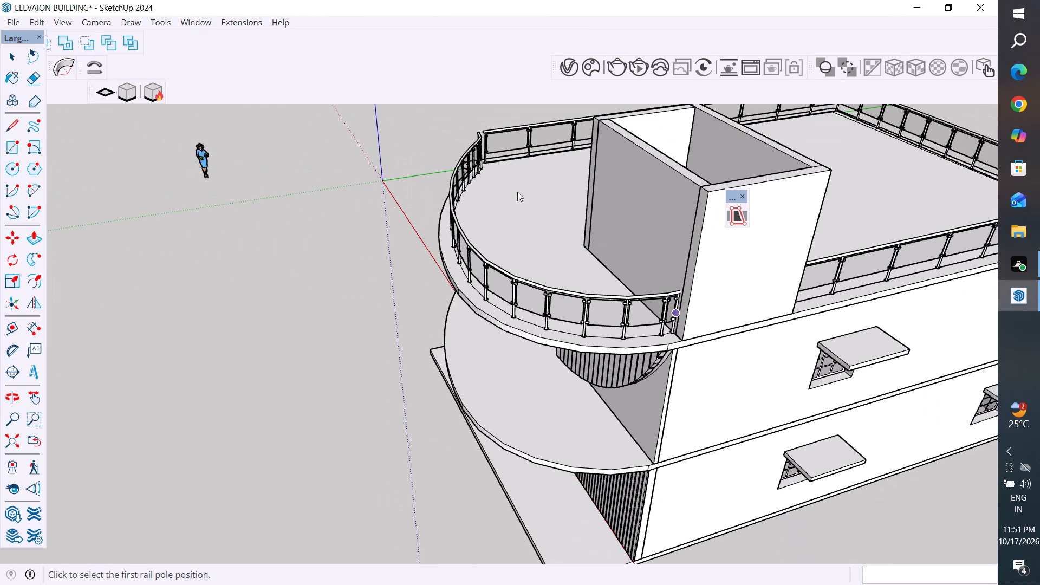
pyautogui.click(18, 58)
pyautogui.click(300, 308)
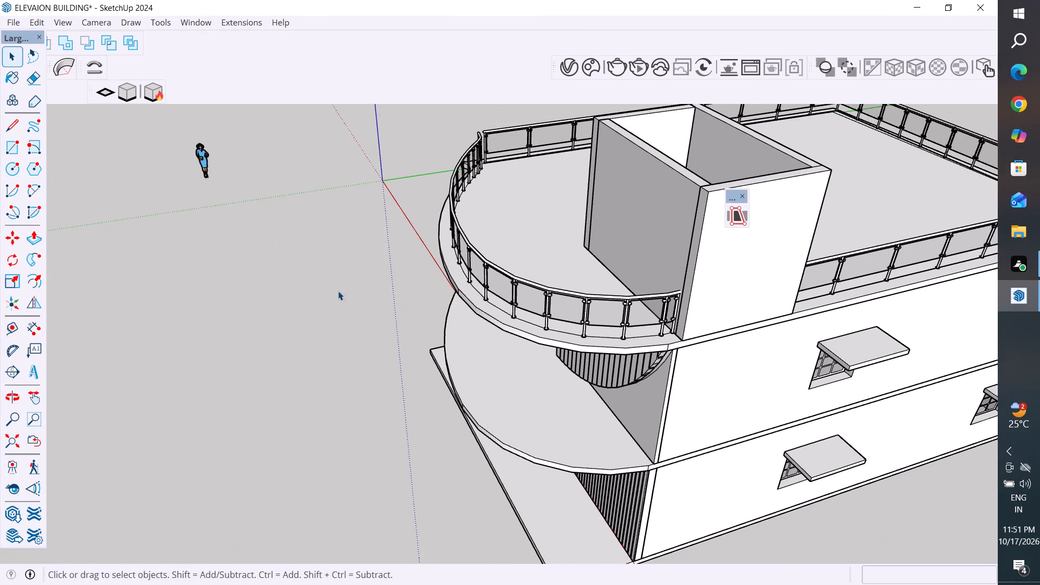
pyautogui.scroll(4, 444, 126)
pyautogui.scroll(3, 535, 140)
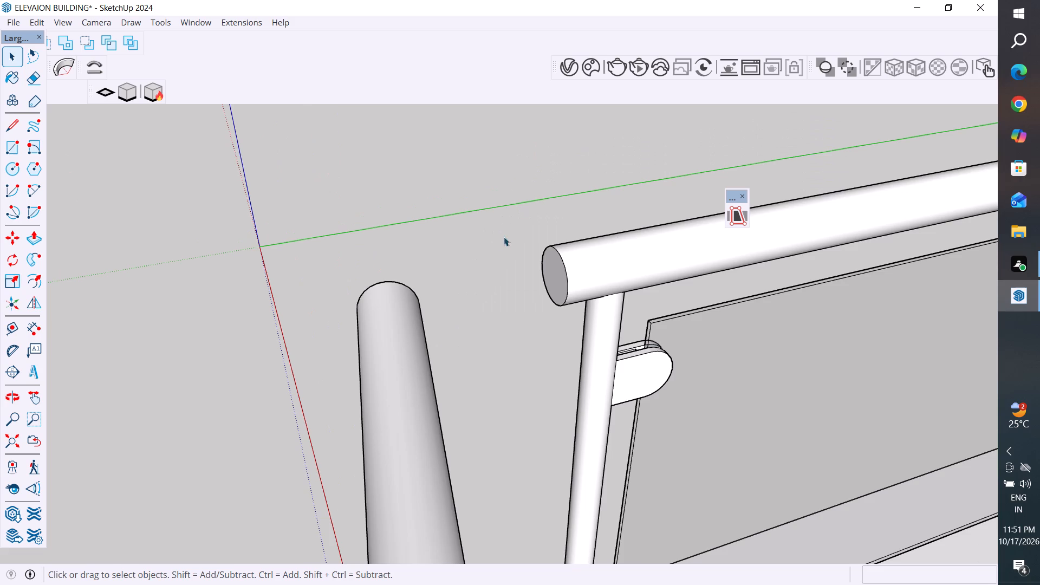
pyautogui.moveTo(494, 263); pyautogui.dragTo(905, 327, button='middle')
pyautogui.scroll(-6, 565, 326)
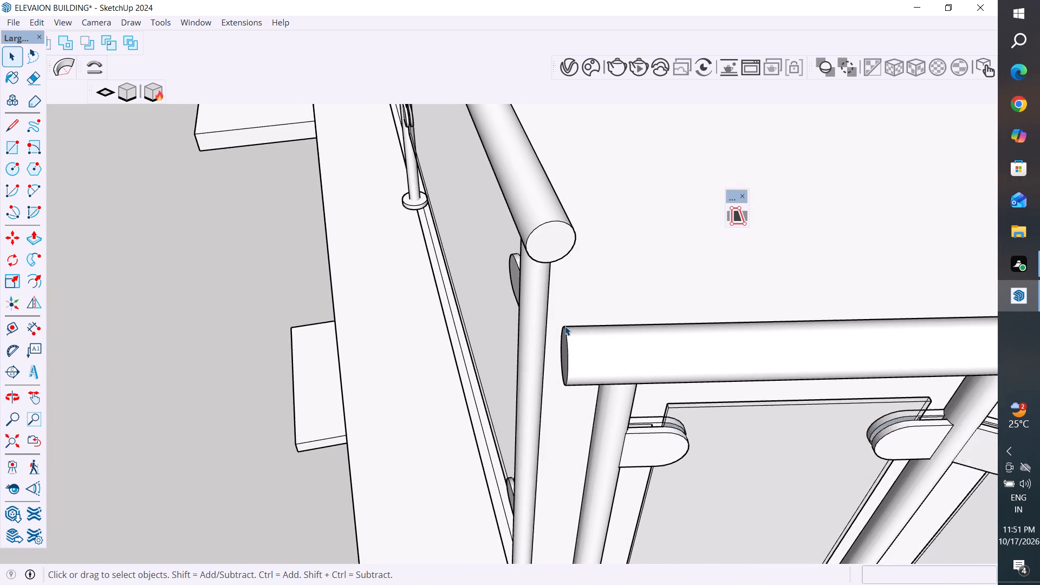
pyautogui.scroll(-14, 565, 326)
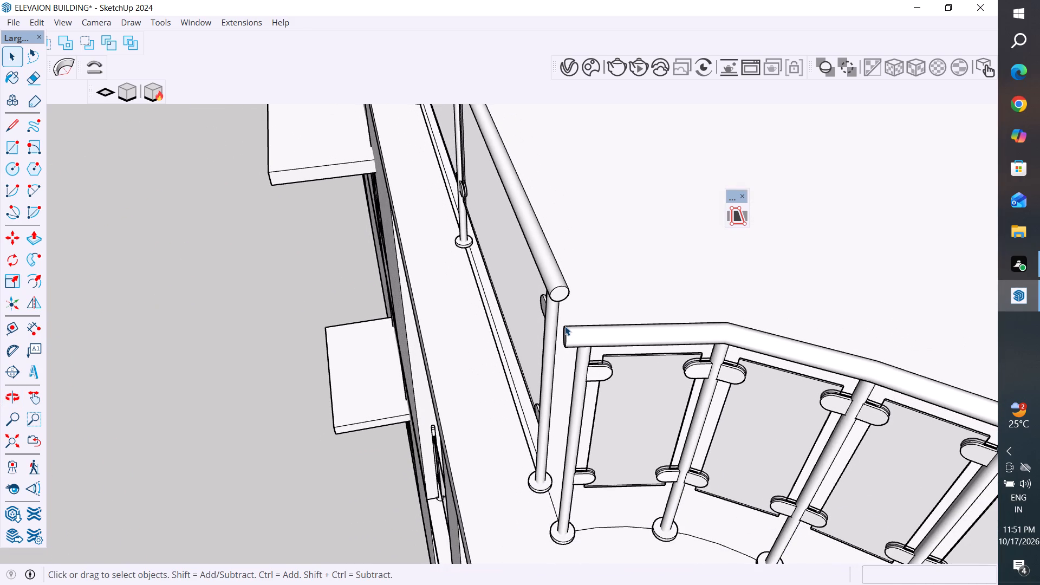
pyautogui.scroll(-5, 515, 384)
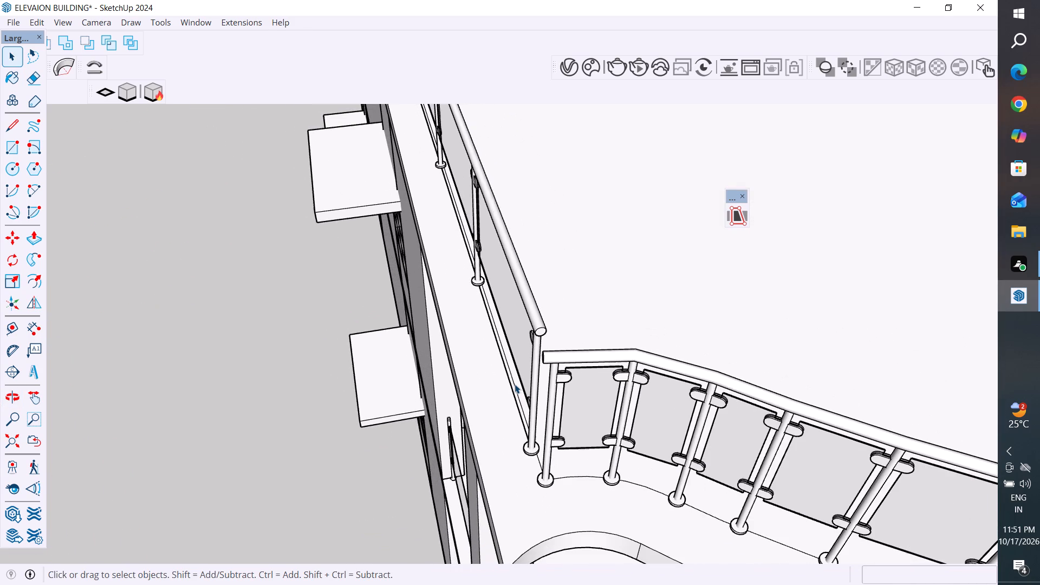
pyautogui.scroll(-11, 571, 348)
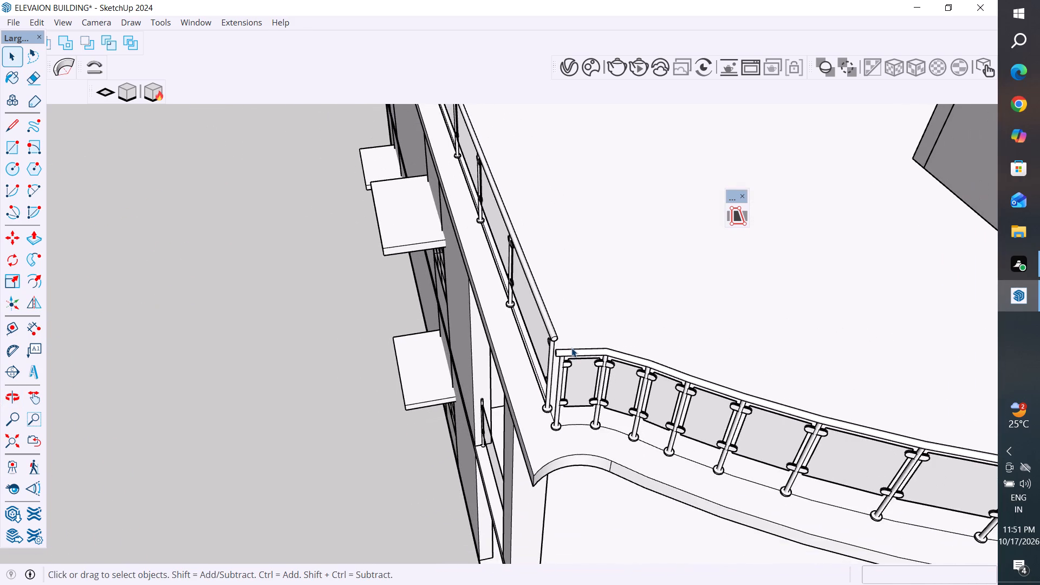
pyautogui.scroll(-5, 534, 404)
# Copy the curved roof rail straight down about 10' 4" to the curved balcony slab one floor below.
pyautogui.moveTo(539, 410); pyautogui.dragTo(574, 406, button='middle')
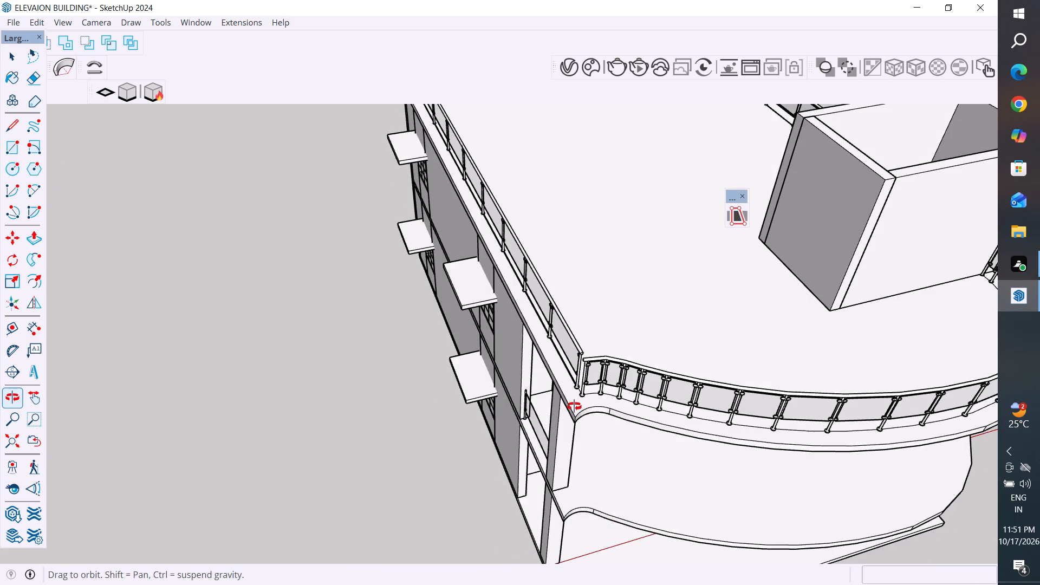
pyautogui.moveTo(574, 406); pyautogui.dragTo(635, 415, button='middle')
pyautogui.scroll(3, 668, 405)
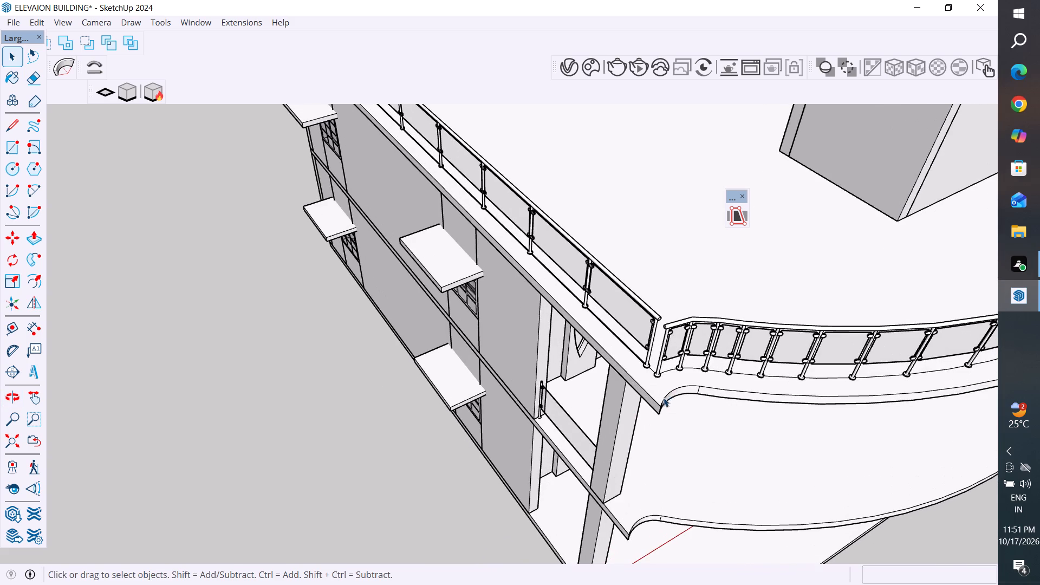
pyautogui.moveTo(664, 396); pyautogui.dragTo(621, 320, button='middle')
pyautogui.scroll(4, 617, 255)
pyautogui.click(593, 229)
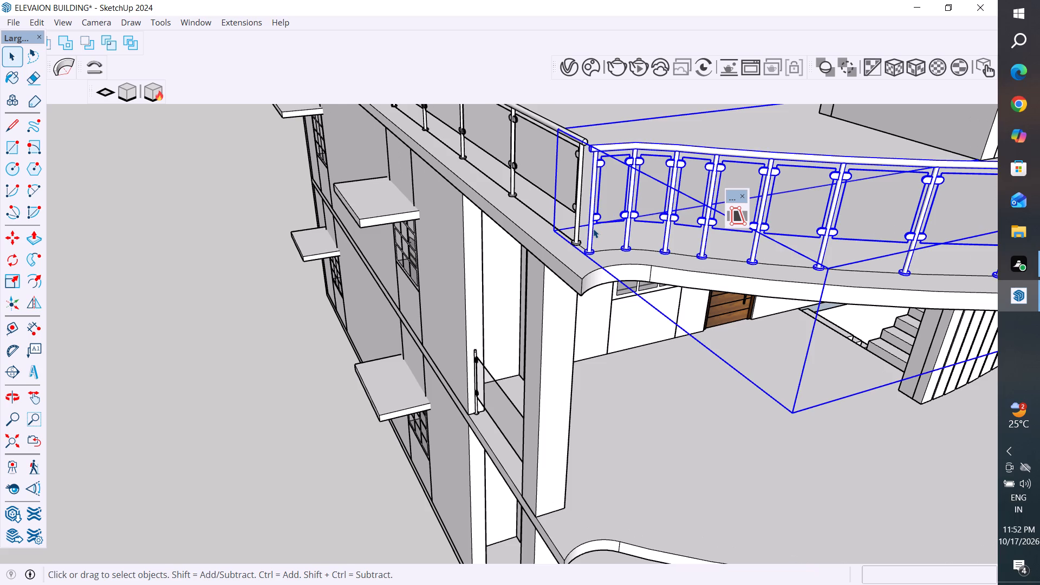
pyautogui.press('m')
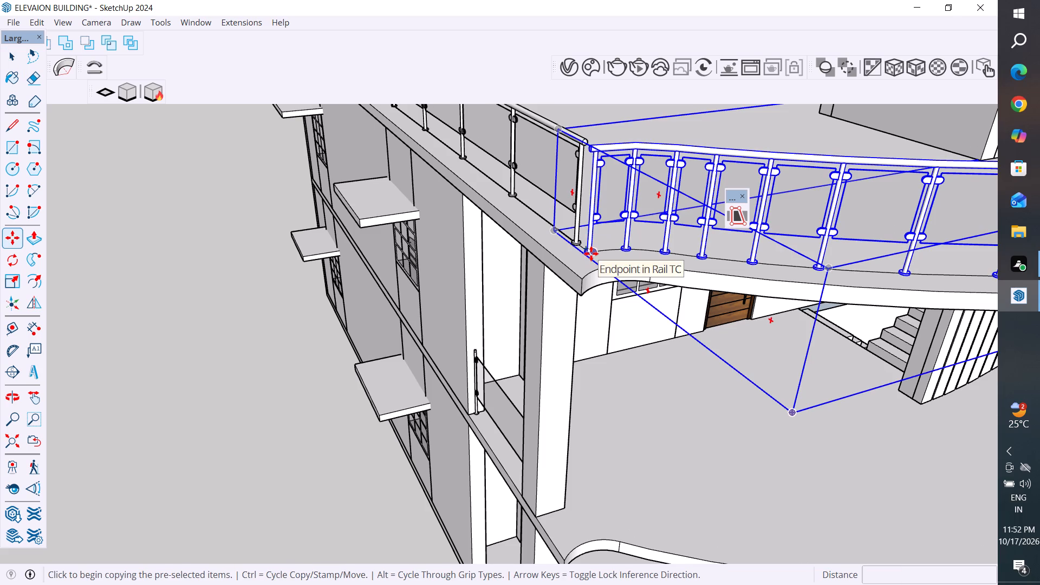
pyautogui.click(587, 252)
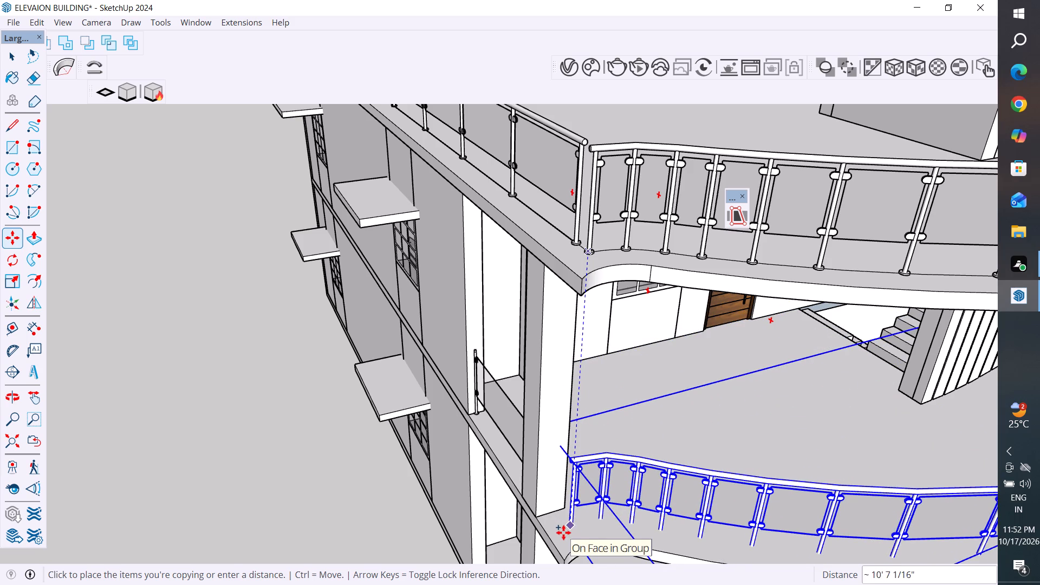
pyautogui.moveTo(563, 532); pyautogui.dragTo(567, 388, button='middle')
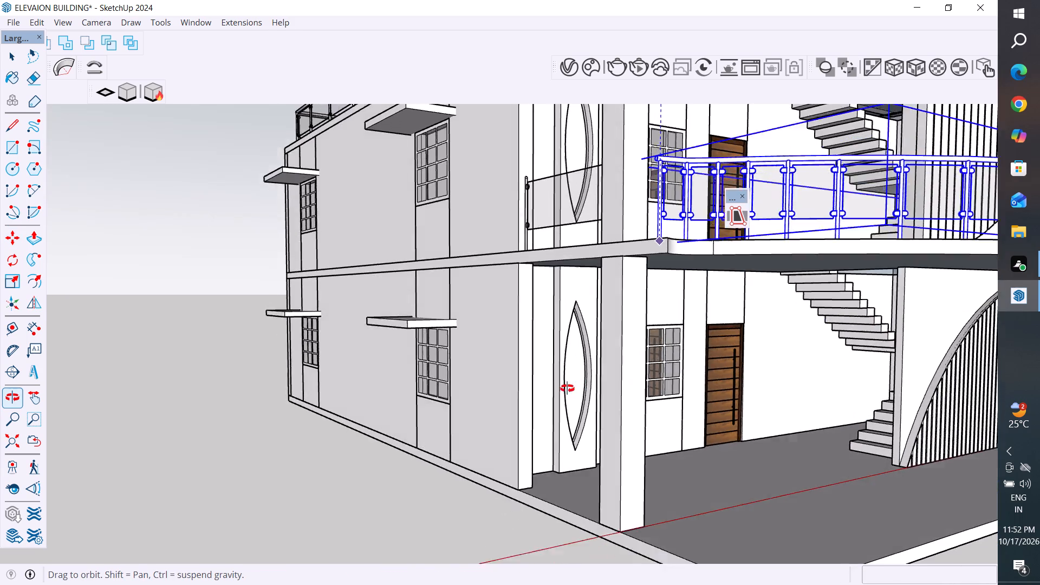
pyautogui.moveTo(567, 388); pyautogui.dragTo(570, 407, button='middle')
pyautogui.scroll(1, 574, 356)
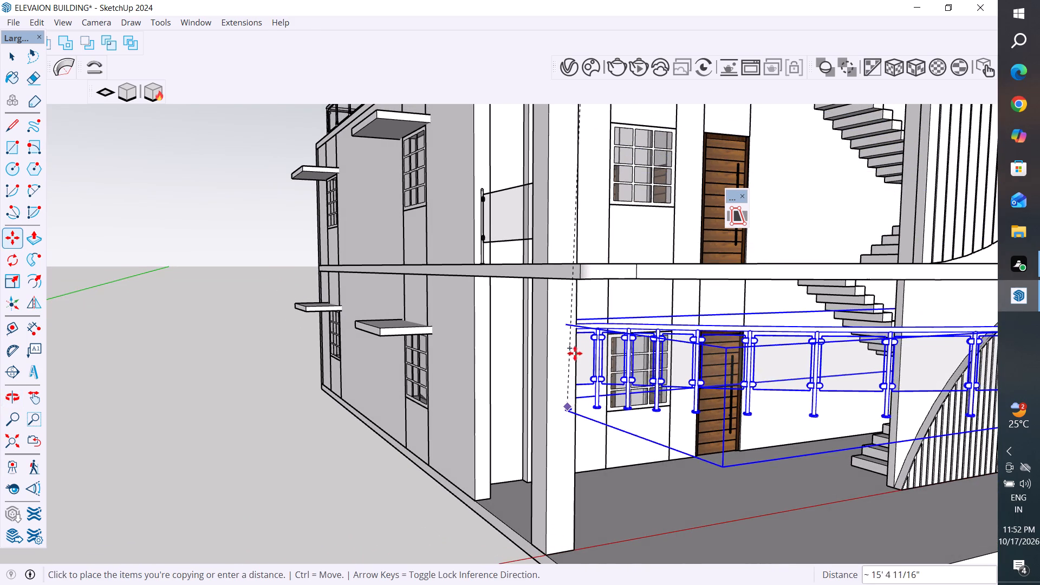
pyautogui.scroll(2, 582, 324)
pyautogui.scroll(2, 587, 243)
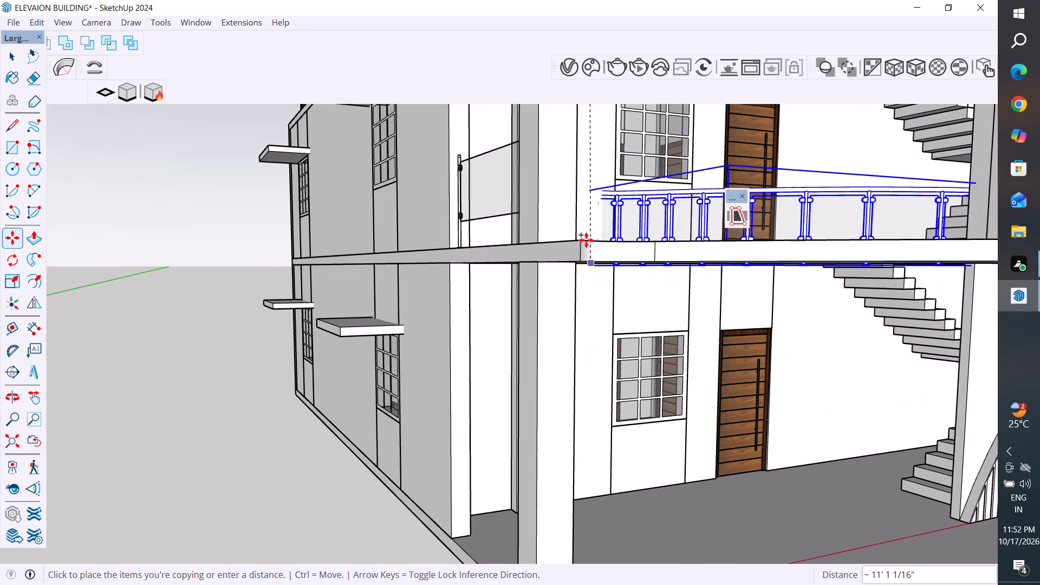
pyautogui.scroll(4, 583, 230)
pyautogui.moveTo(582, 230); pyautogui.dragTo(617, 288, button='middle')
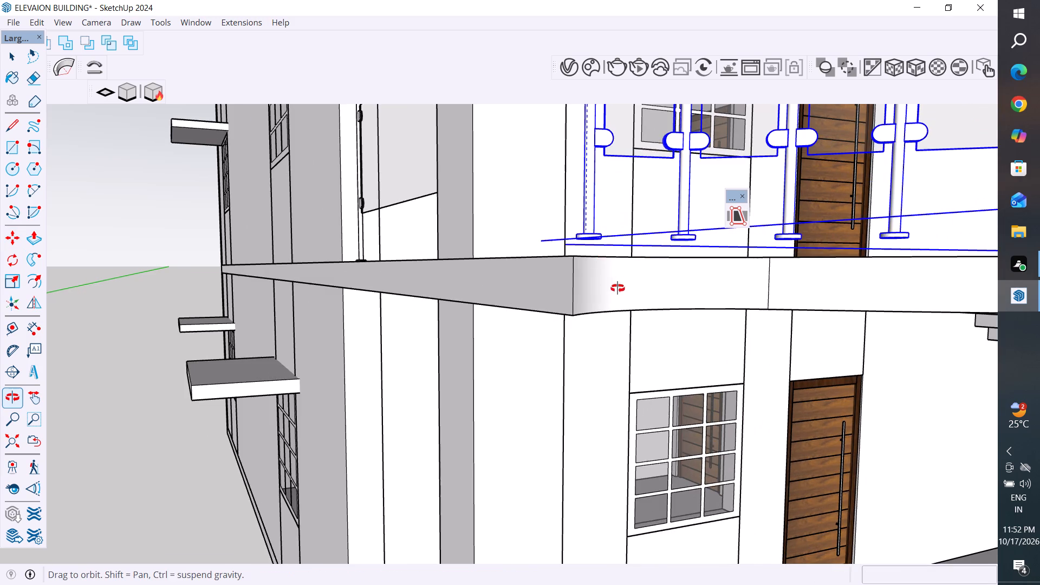
pyautogui.moveTo(617, 288); pyautogui.dragTo(627, 311, button='middle')
pyautogui.scroll(-2, 596, 296)
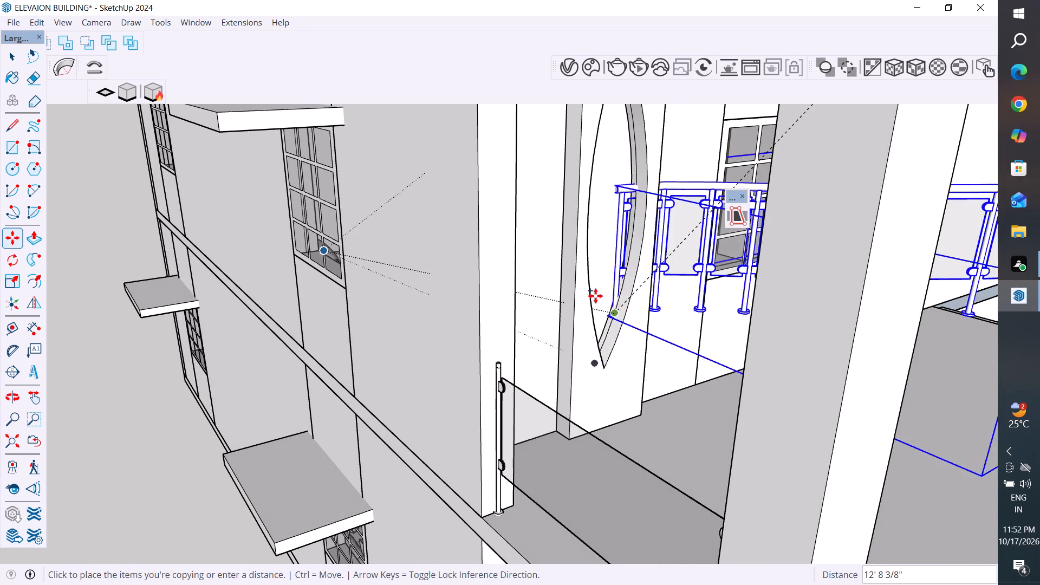
pyautogui.scroll(-8, 595, 296)
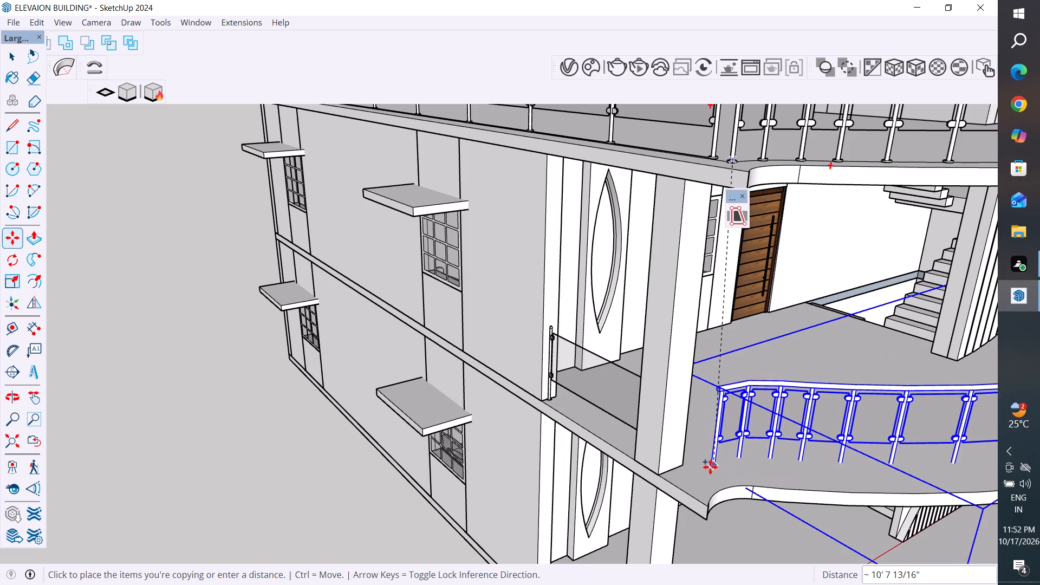
pyautogui.scroll(3, 699, 467)
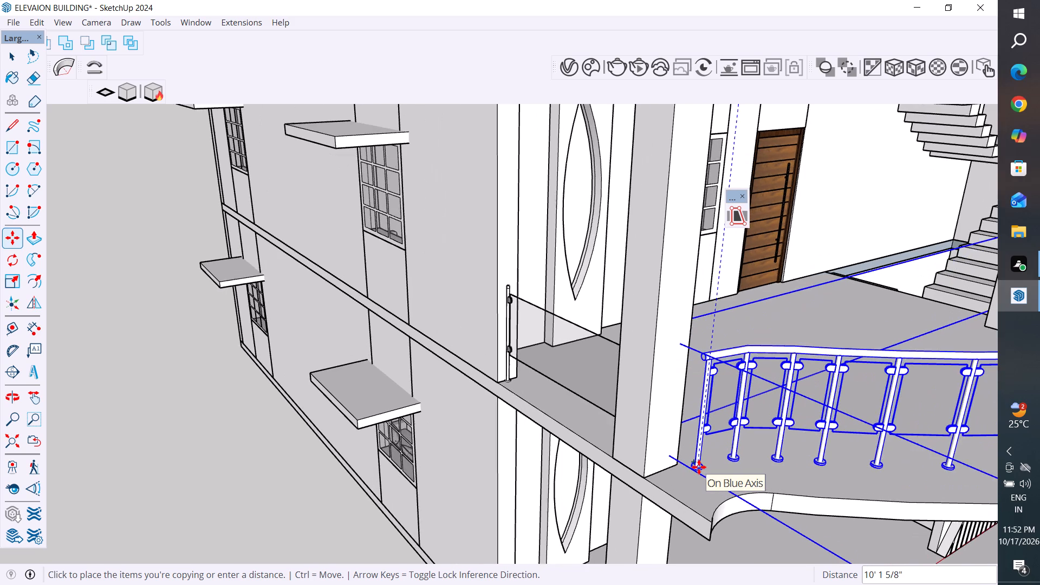
pyautogui.scroll(9, 699, 467)
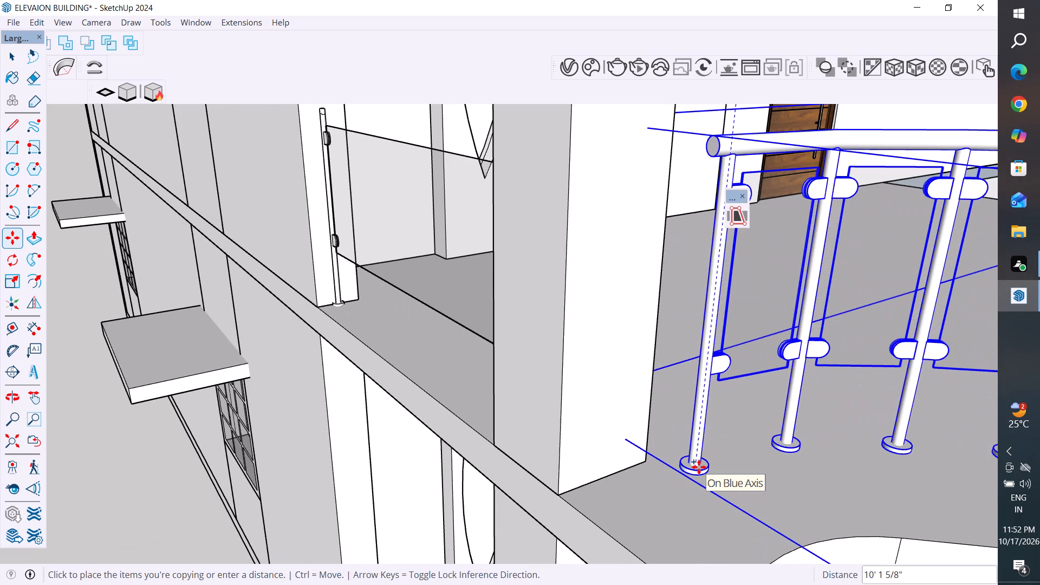
pyautogui.scroll(5, 699, 467)
pyautogui.moveTo(699, 467); pyautogui.dragTo(700, 456, button='middle')
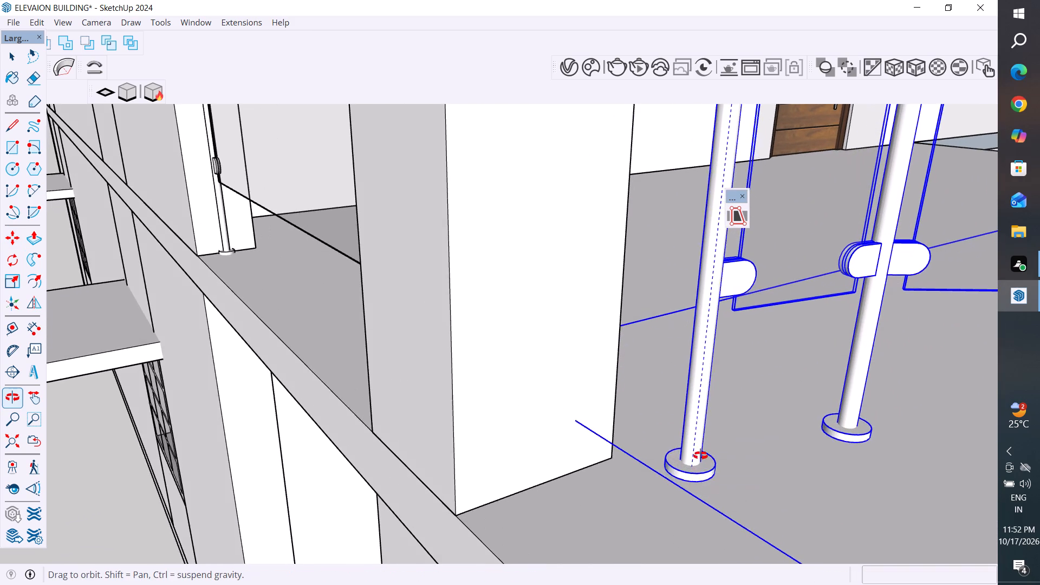
pyautogui.moveTo(700, 456); pyautogui.dragTo(741, 301, button='middle')
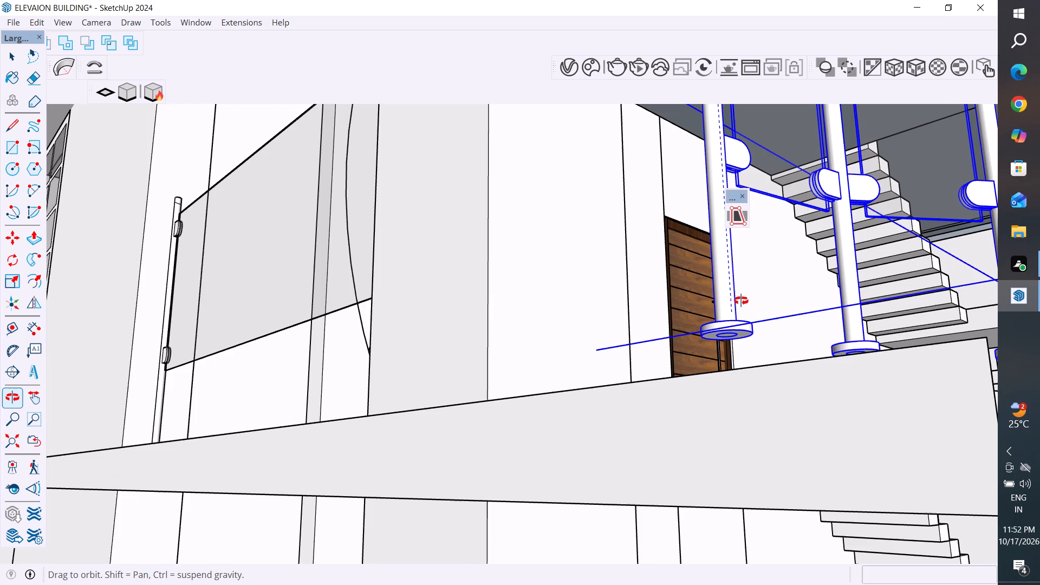
pyautogui.moveTo(741, 301); pyautogui.dragTo(733, 350, button='middle')
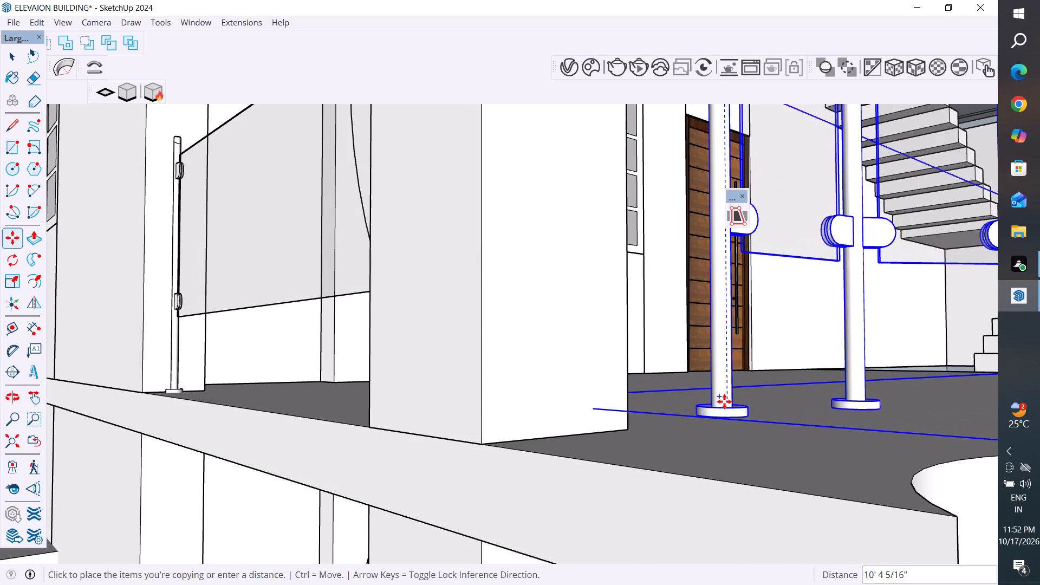
pyautogui.click(724, 401)
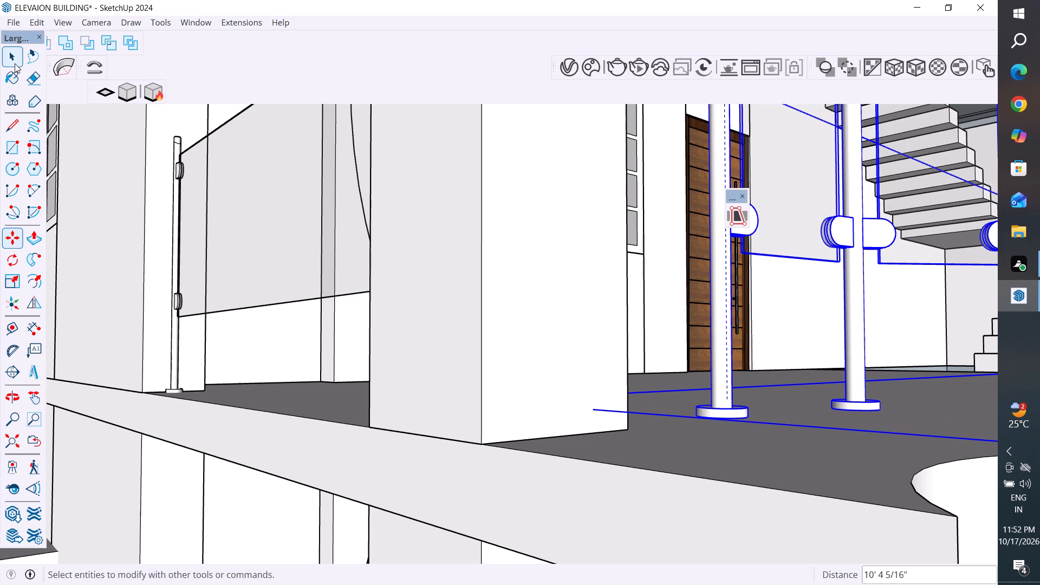
pyautogui.click(14, 62)
# Move the copied balcony rail down about 1 11/16" so its pole bases sit on the slab surface, and clear the selection.
pyautogui.scroll(-6, 432, 385)
pyautogui.scroll(-6, 764, 254)
pyautogui.moveTo(766, 267); pyautogui.dragTo(753, 458, button='middle')
pyautogui.scroll(1, 753, 458)
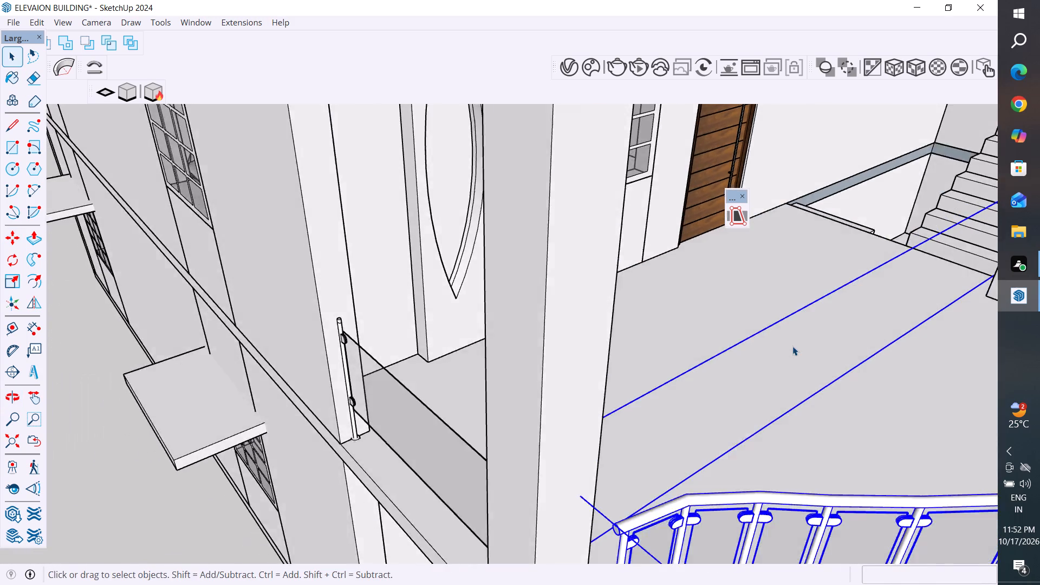
pyautogui.scroll(-13, 792, 346)
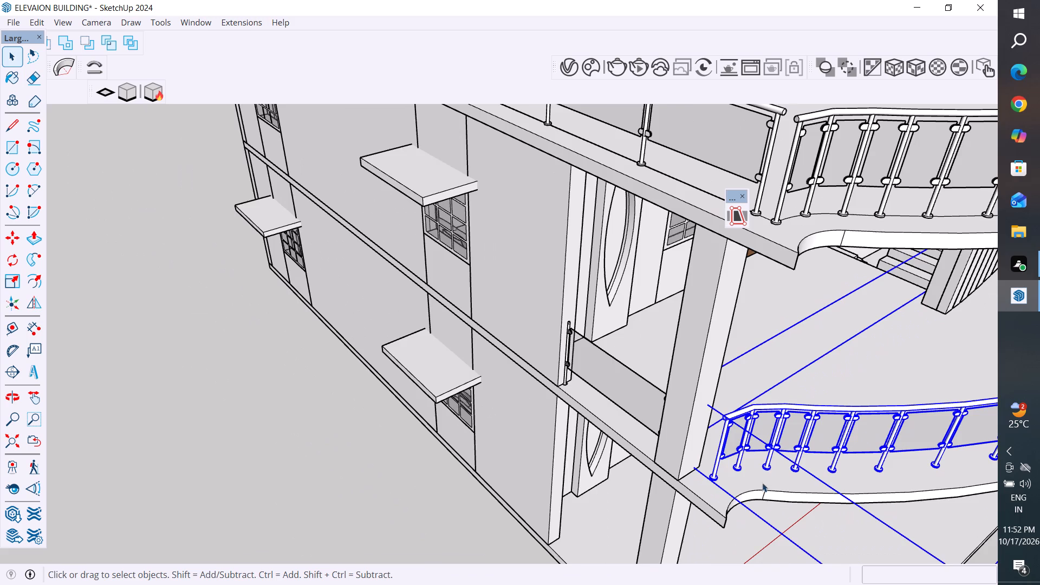
pyautogui.scroll(5, 733, 537)
pyautogui.scroll(5, 739, 491)
pyautogui.moveTo(738, 255); pyautogui.dragTo(717, 225, button='middle')
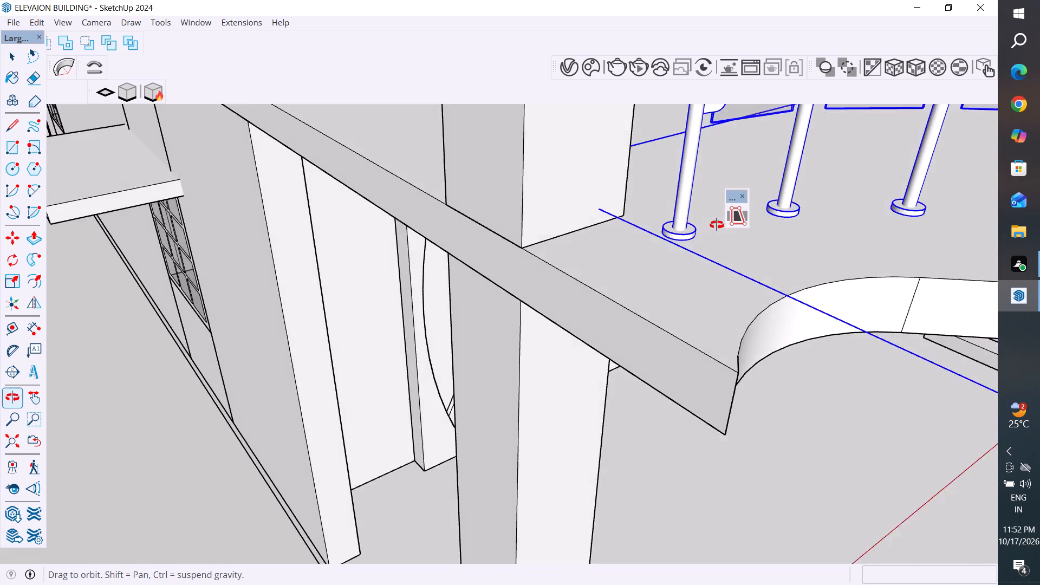
pyautogui.moveTo(717, 225); pyautogui.dragTo(666, 158, button='middle')
pyautogui.scroll(2, 662, 216)
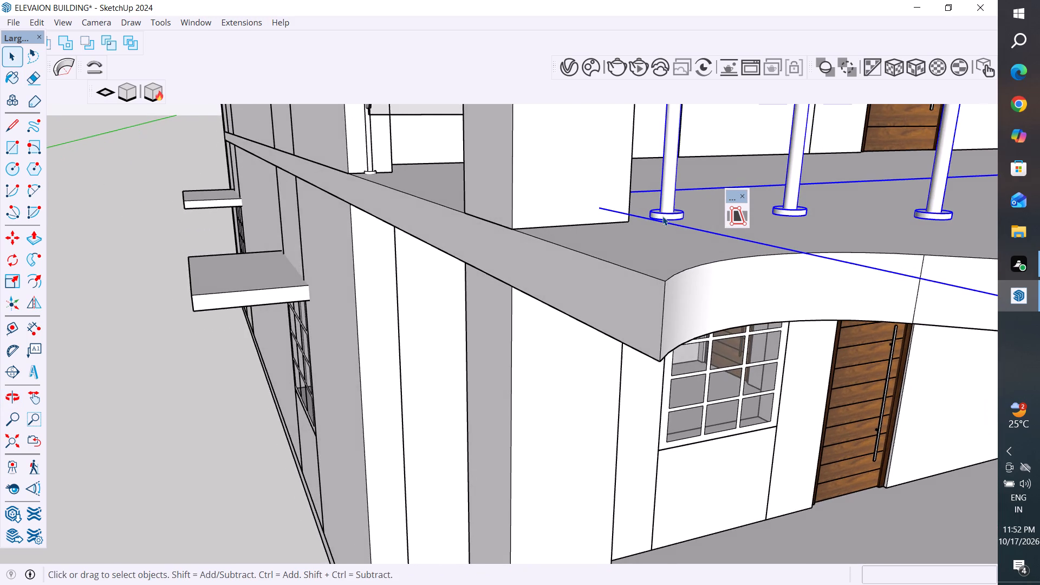
pyautogui.press('m')
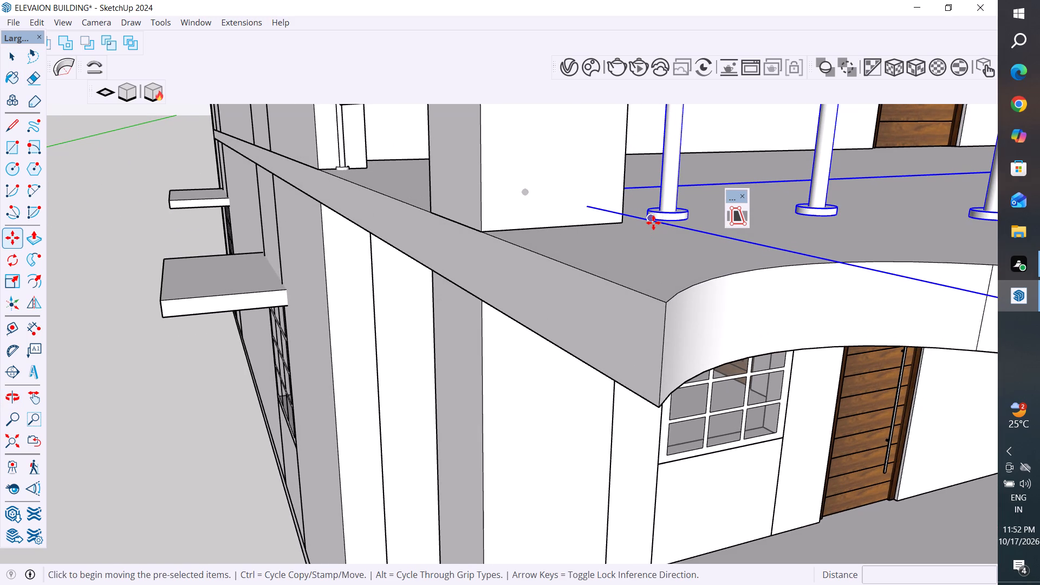
pyautogui.click(653, 223)
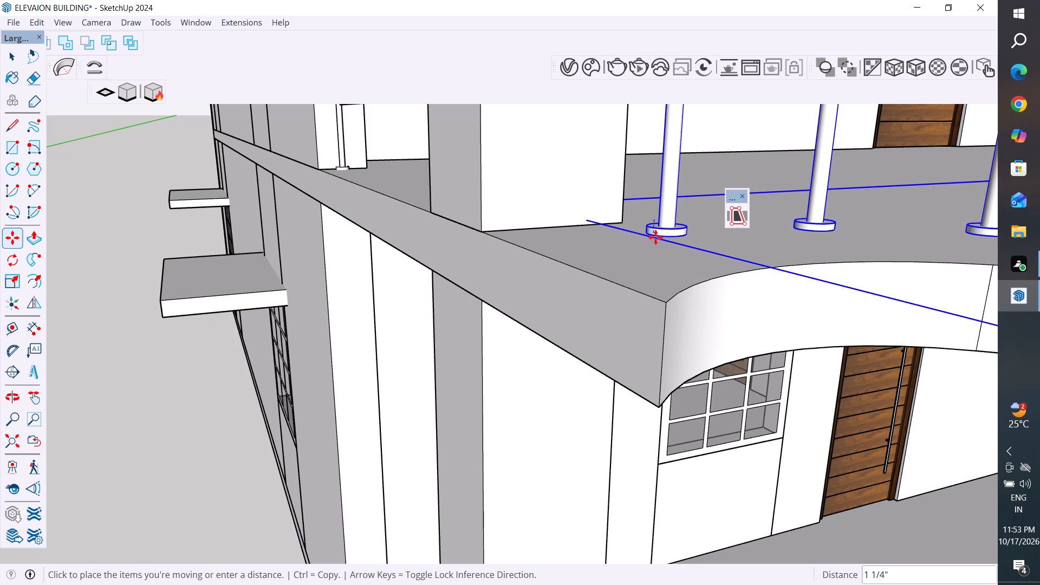
pyautogui.scroll(9, 654, 243)
pyautogui.moveTo(654, 243); pyautogui.dragTo(643, 201, button='middle')
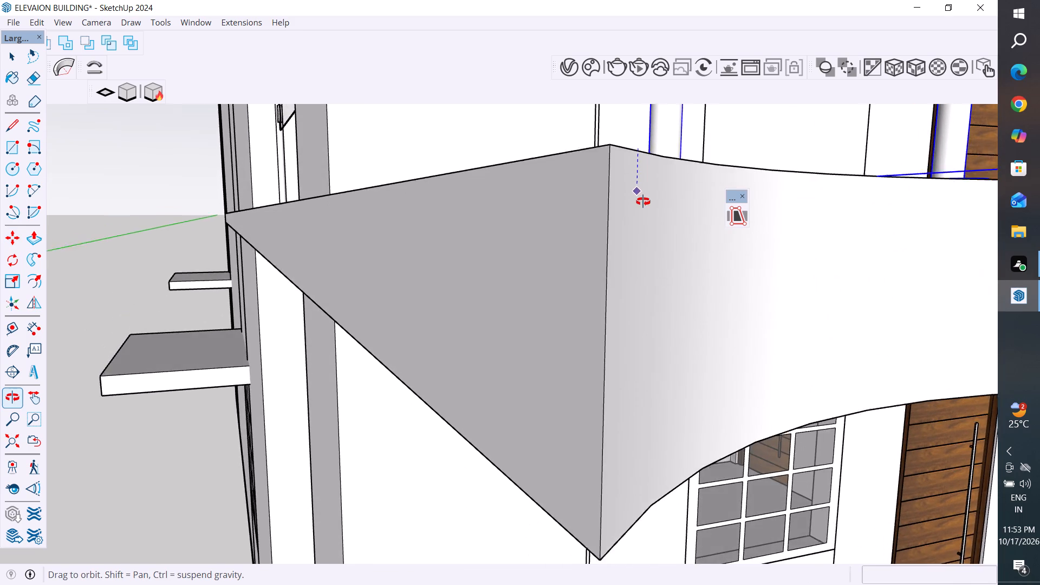
pyautogui.moveTo(643, 201); pyautogui.dragTo(643, 220, button='middle')
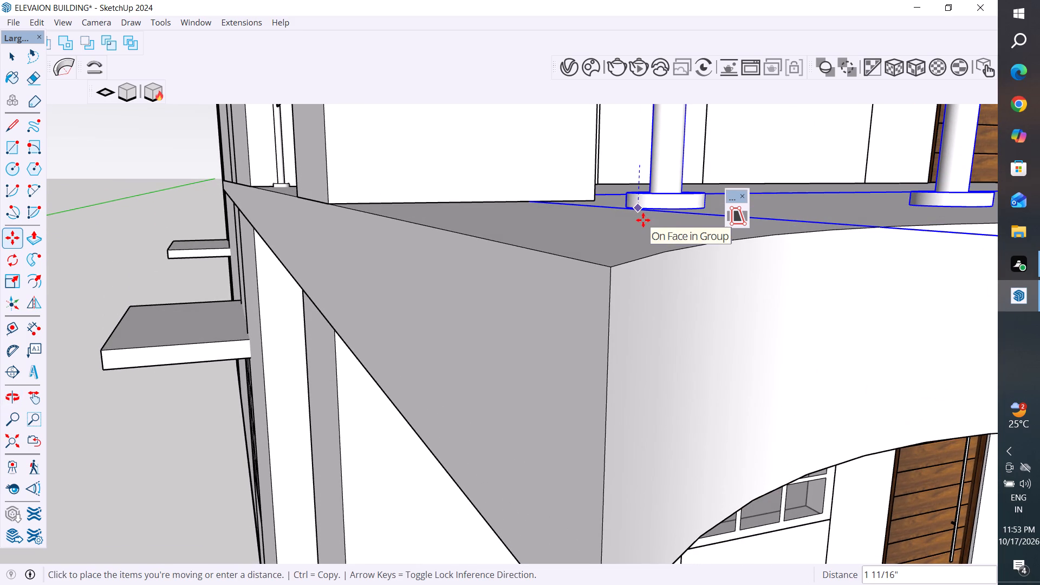
pyautogui.click(643, 220)
pyautogui.scroll(-19, 643, 220)
pyautogui.scroll(-6, 643, 220)
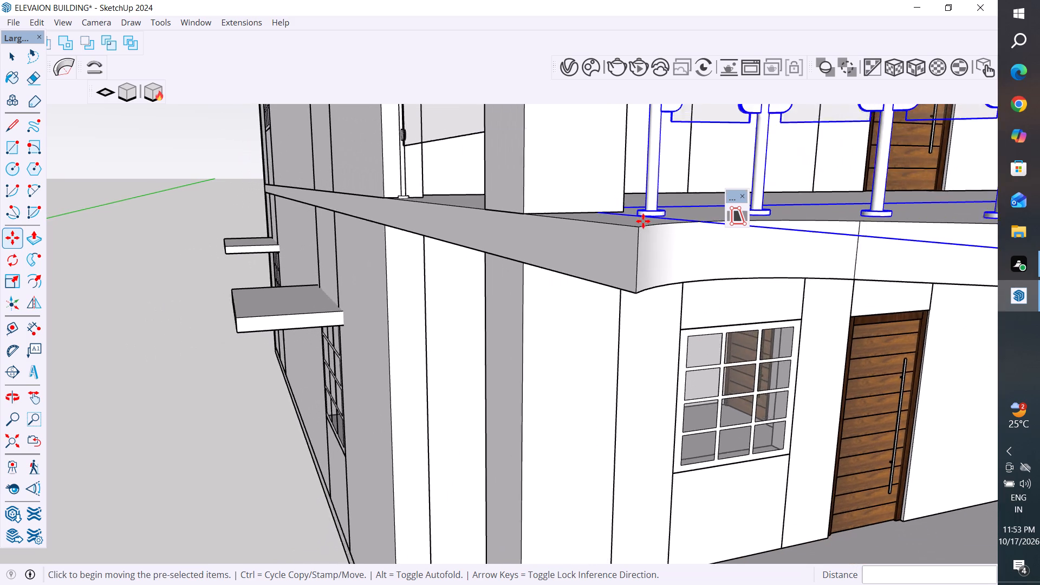
pyautogui.click(18, 56)
pyautogui.click(95, 287)
pyautogui.scroll(-6, 177, 395)
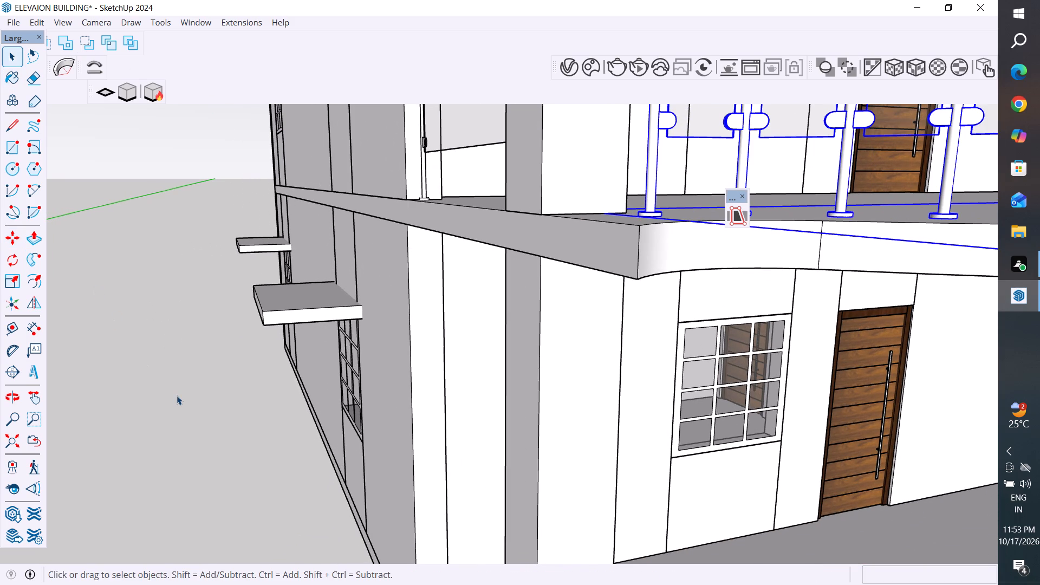
# Review the whole building from the front, above and the side, checking the roof and balcony railings together.
pyautogui.scroll(-12, 177, 395)
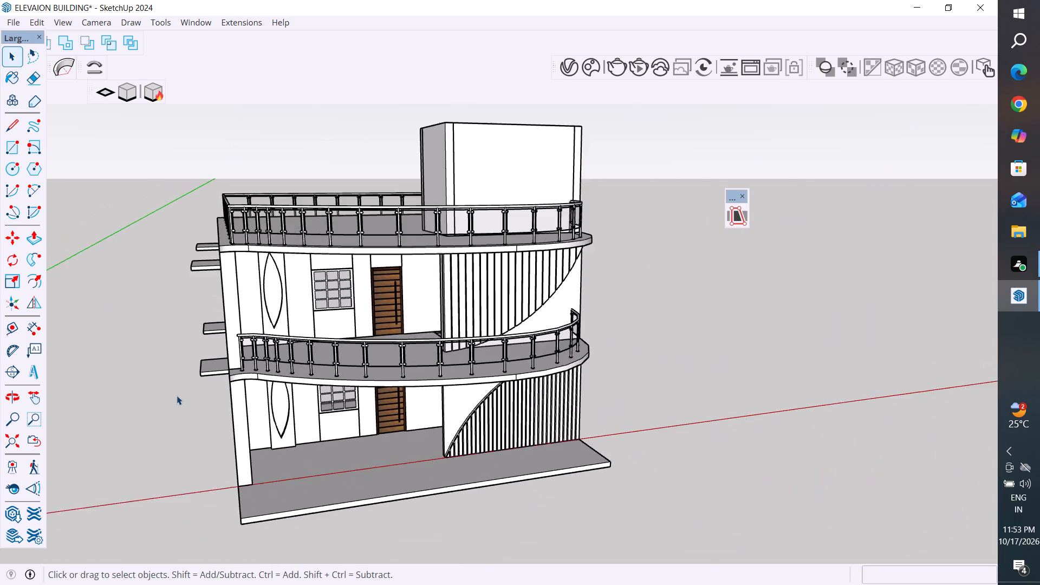
pyautogui.scroll(-2, 177, 395)
pyautogui.scroll(-5, 583, 290)
pyautogui.moveTo(695, 322); pyautogui.dragTo(624, 363, button='middle')
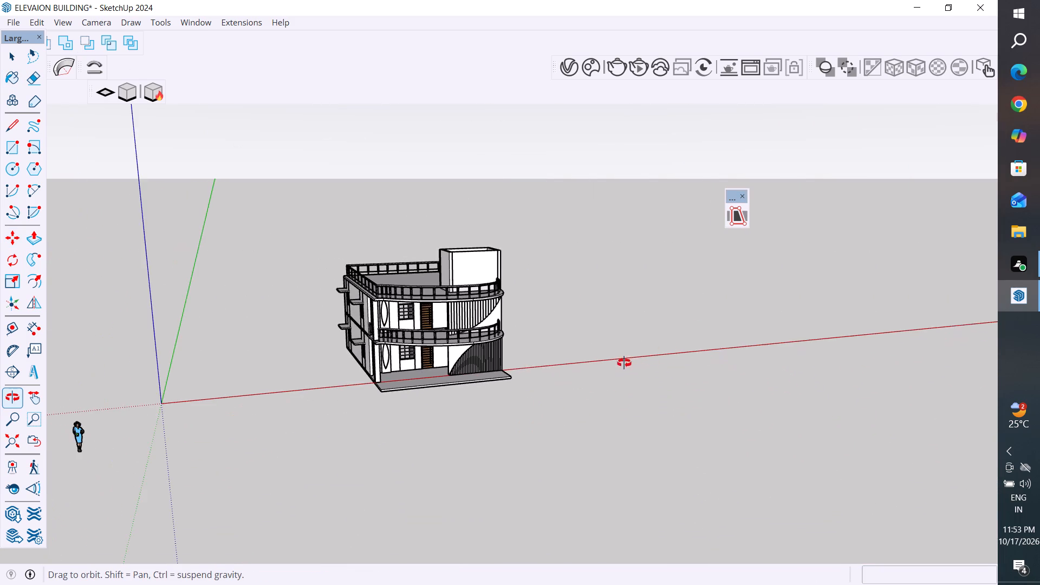
pyautogui.moveTo(624, 363); pyautogui.dragTo(584, 320, button='middle')
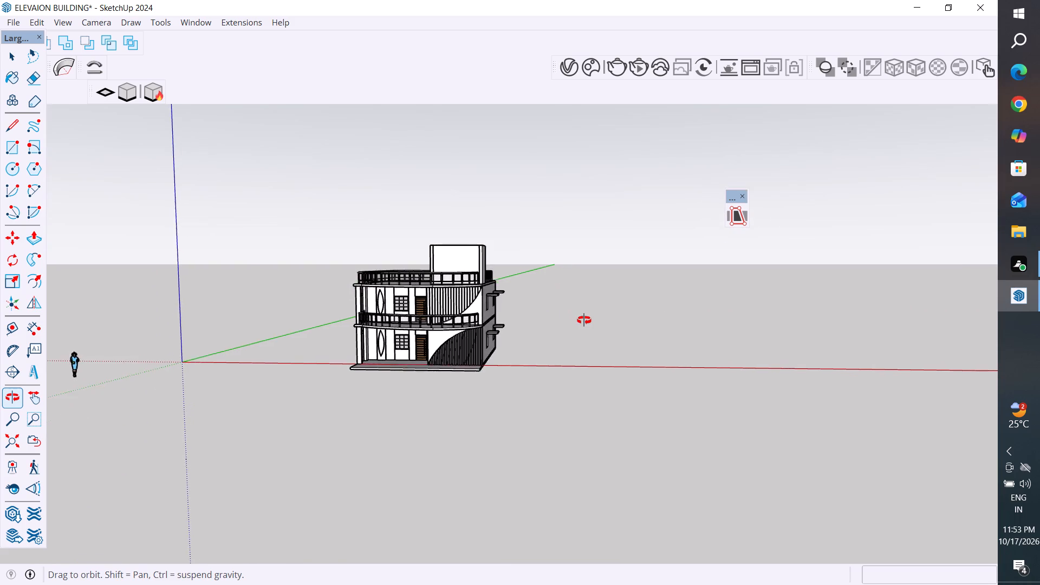
pyautogui.click(596, 331)
pyautogui.scroll(2, 448, 256)
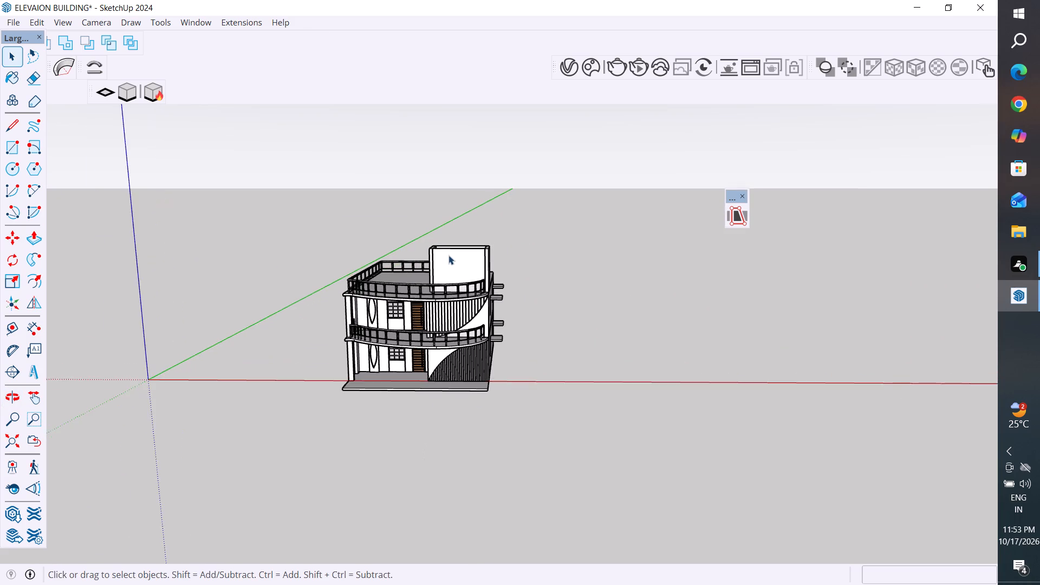
pyautogui.scroll(5, 448, 255)
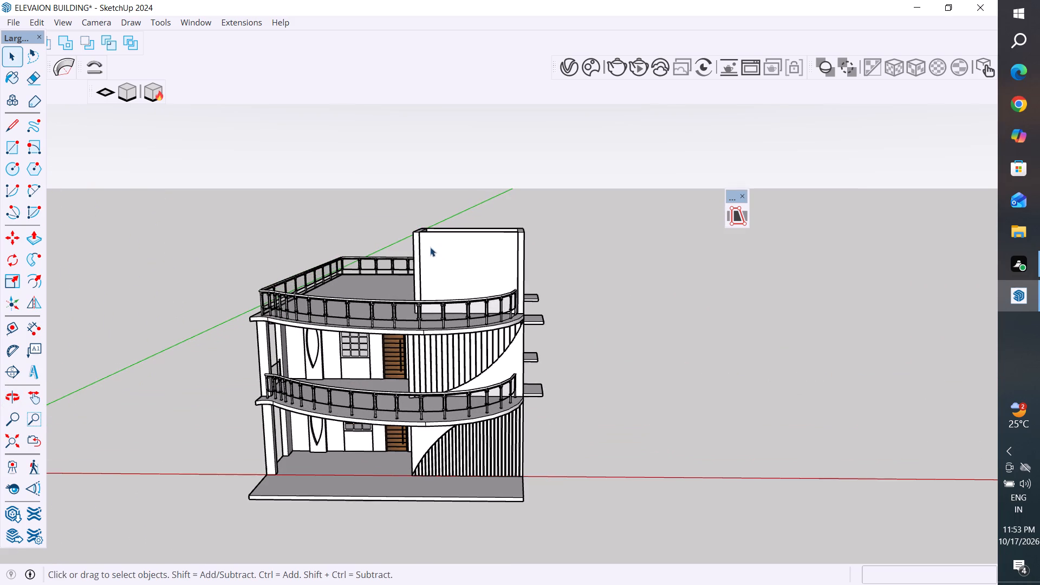
pyautogui.scroll(2, 421, 239)
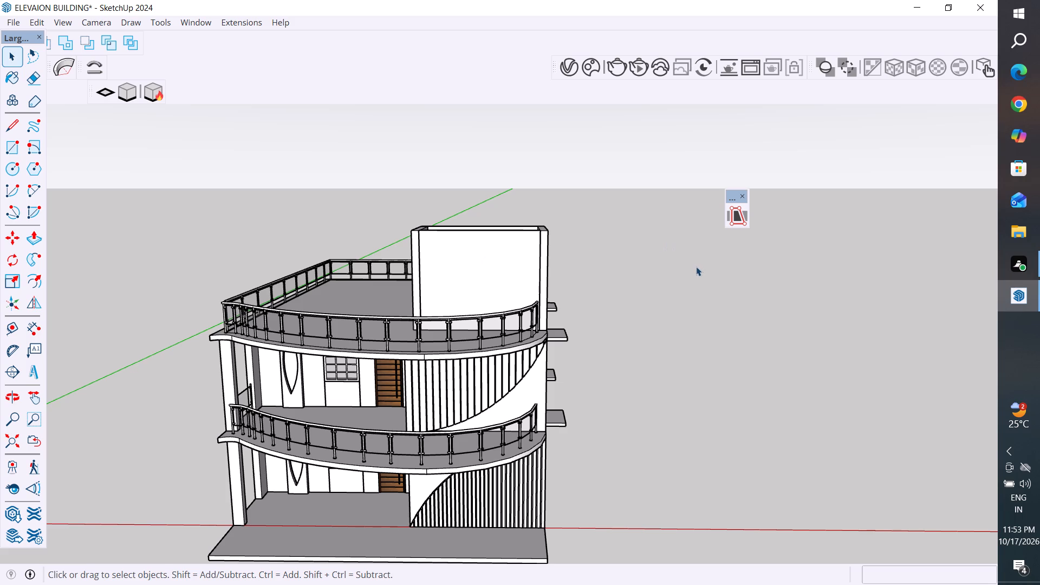
pyautogui.scroll(-5, 676, 269)
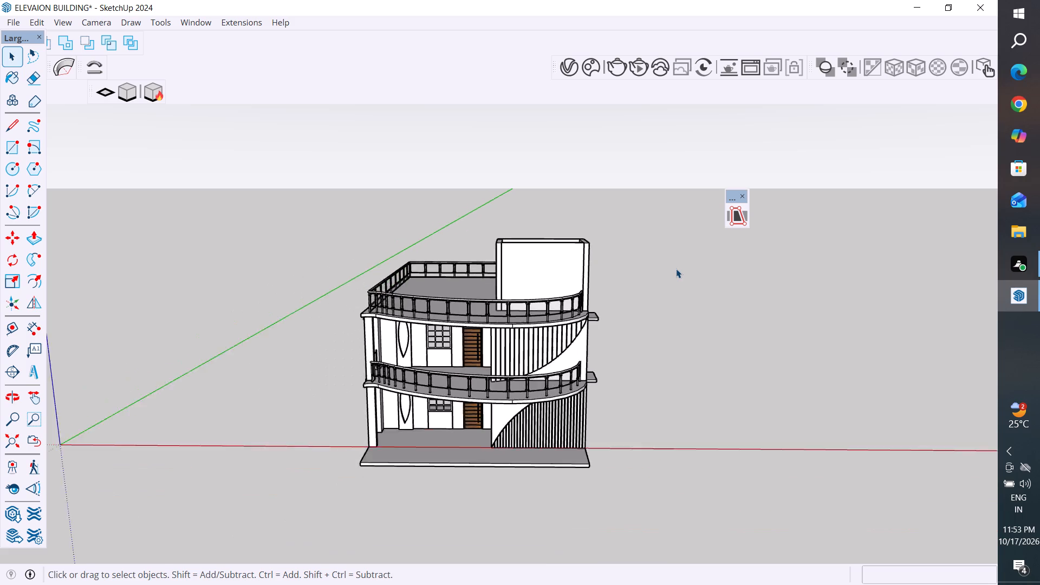
pyautogui.scroll(-3, 676, 269)
pyautogui.moveTo(678, 263); pyautogui.dragTo(568, 371, button='middle')
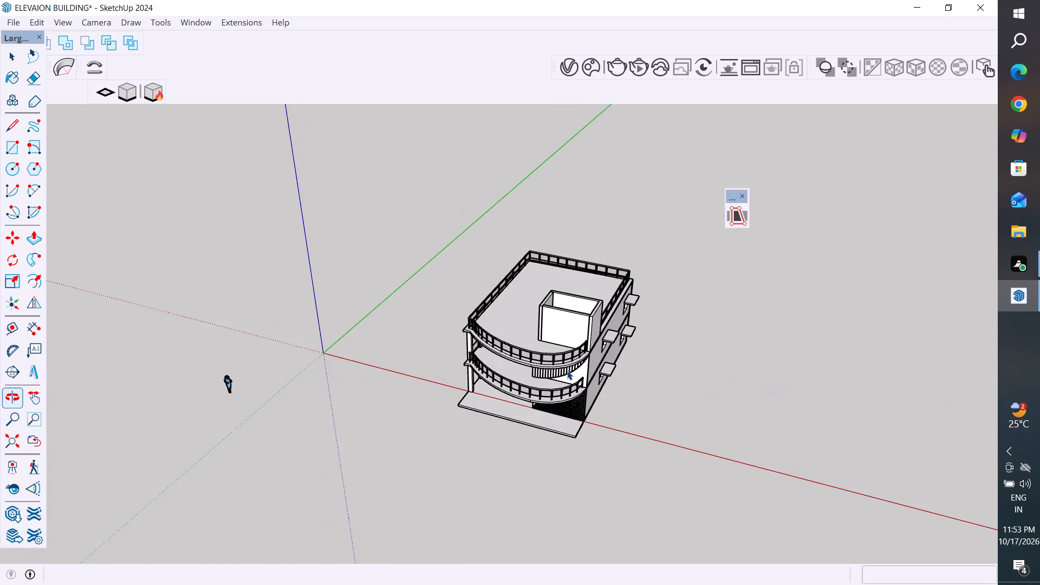
pyautogui.scroll(8, 563, 359)
pyautogui.moveTo(569, 350); pyautogui.dragTo(581, 336, button='middle')
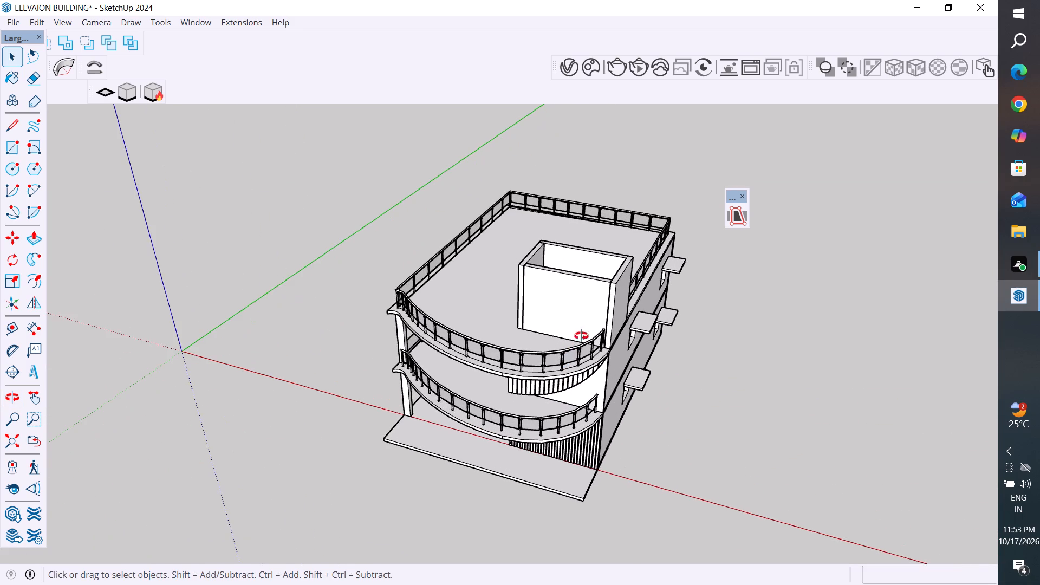
pyautogui.moveTo(581, 336); pyautogui.dragTo(760, 337, button='middle')
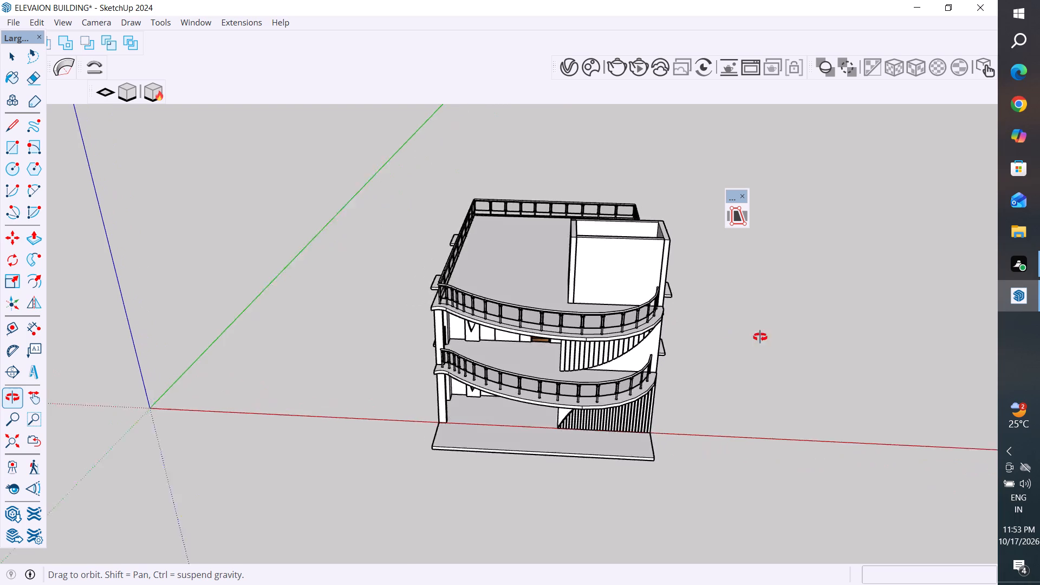
pyautogui.moveTo(760, 337); pyautogui.dragTo(949, 359, button='middle')
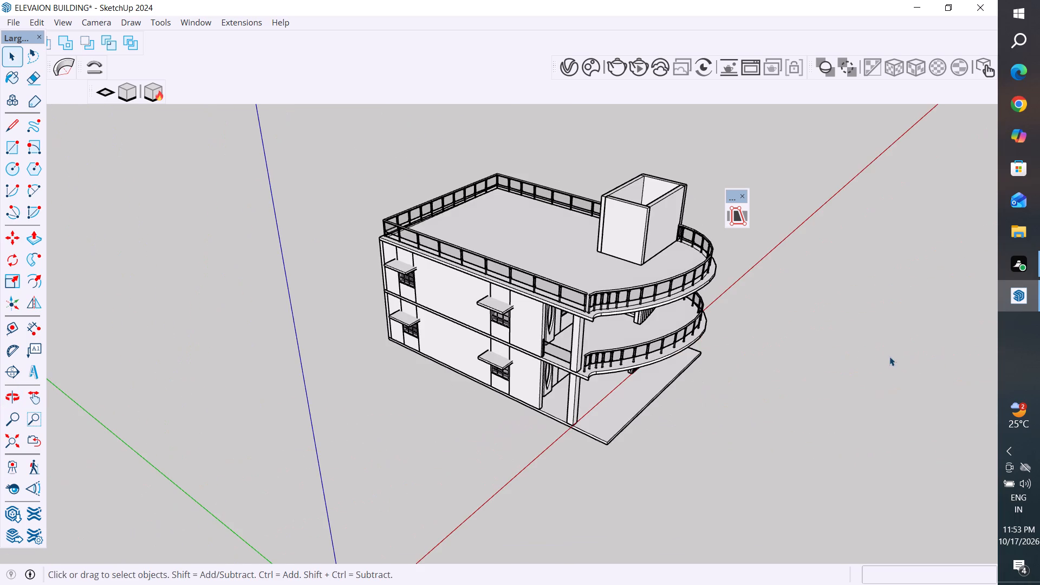
# Examine the end of the curved balcony rail beside the corner column and compare it with the roof corner above.
pyautogui.scroll(9, 601, 371)
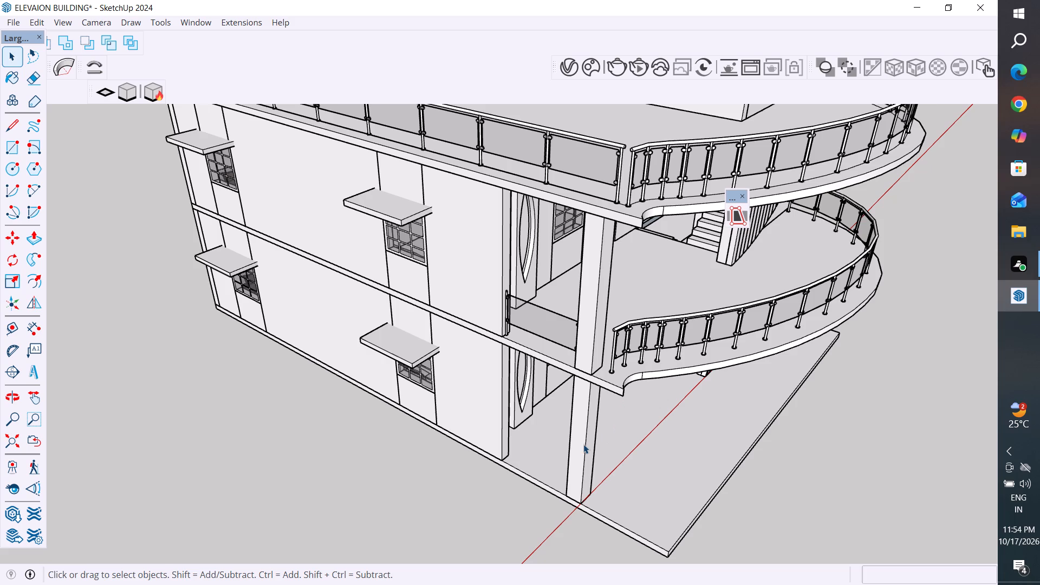
pyautogui.scroll(-5, 684, 417)
pyautogui.moveTo(710, 411); pyautogui.dragTo(647, 384, button='middle')
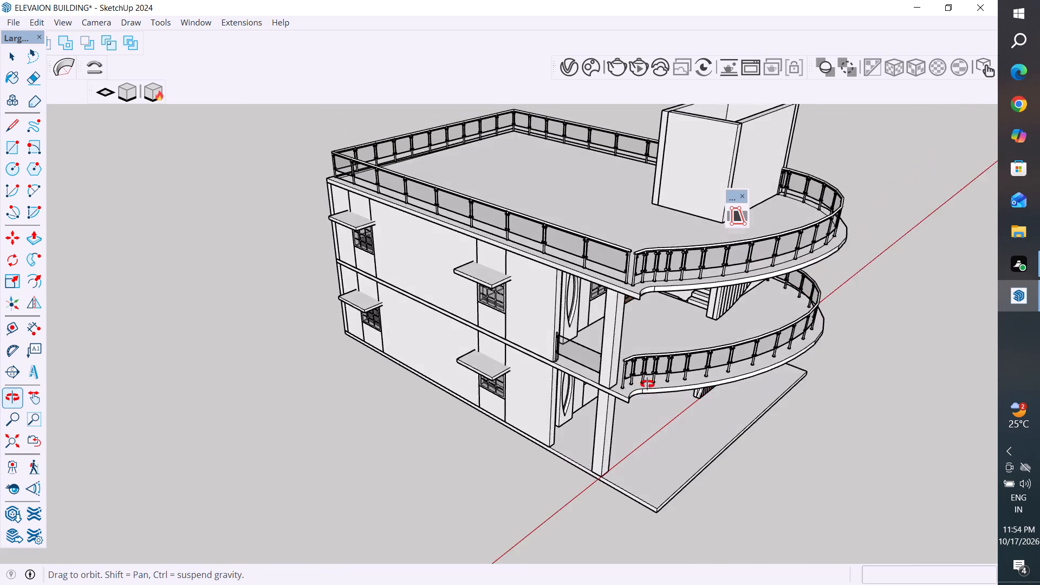
pyautogui.moveTo(647, 384); pyautogui.dragTo(582, 343, button='middle')
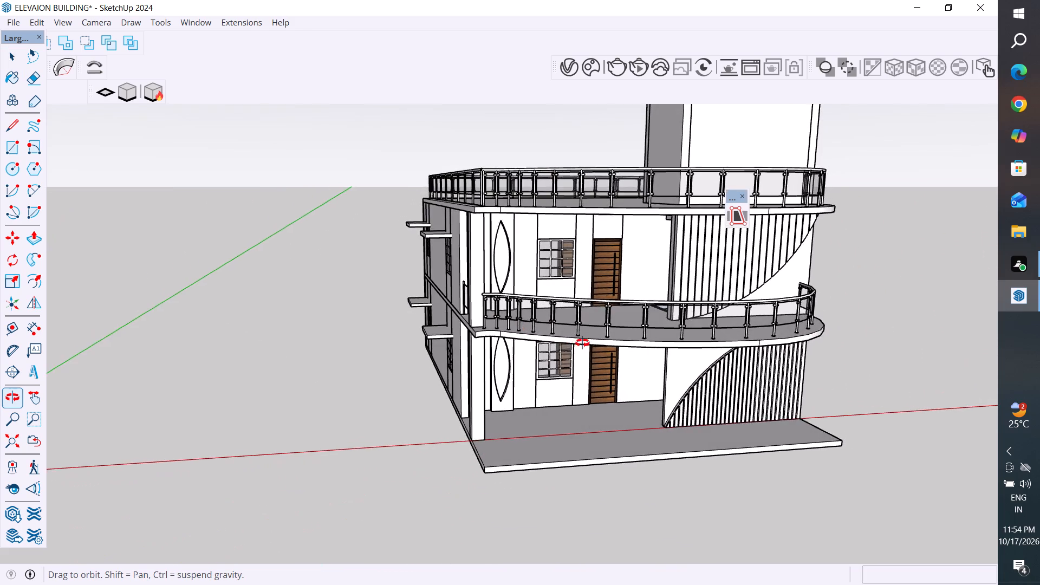
pyautogui.moveTo(582, 343); pyautogui.dragTo(757, 365, button='middle')
pyautogui.scroll(8, 698, 346)
pyautogui.scroll(13, 621, 355)
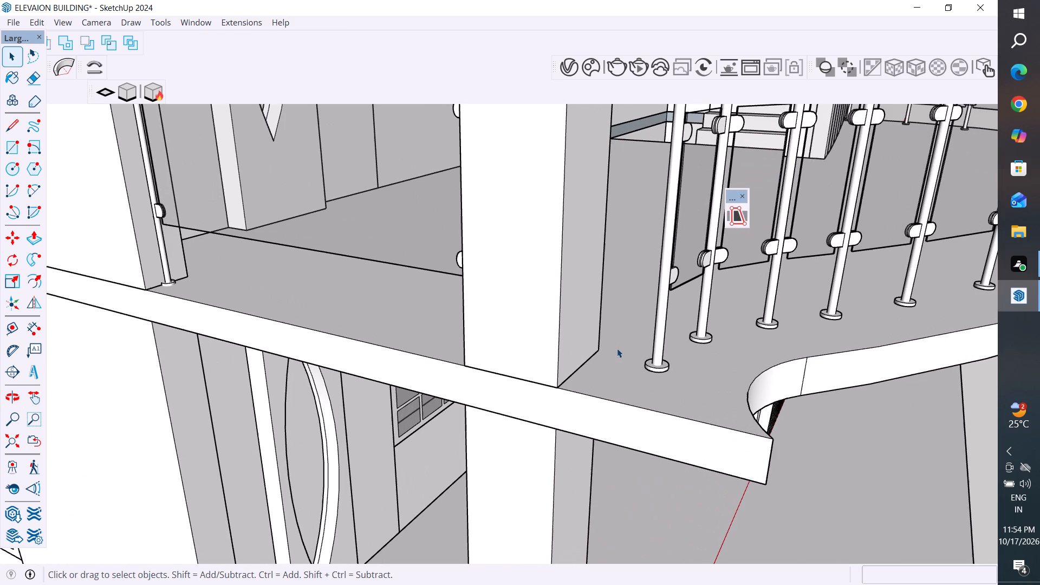
pyautogui.scroll(-20, 633, 389)
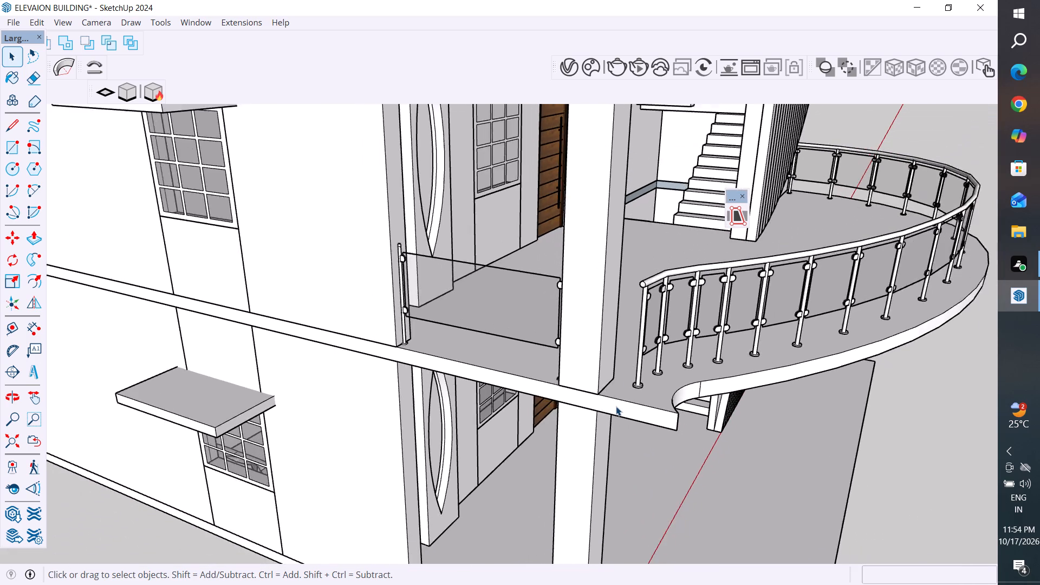
pyautogui.scroll(-1, 616, 406)
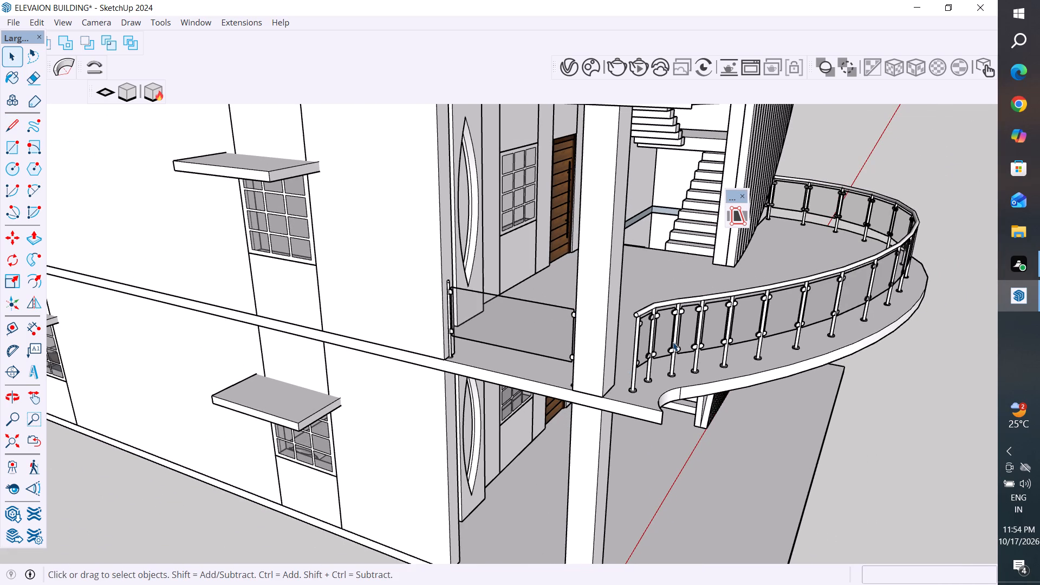
pyautogui.scroll(-5, 583, 373)
pyautogui.scroll(-1, 632, 298)
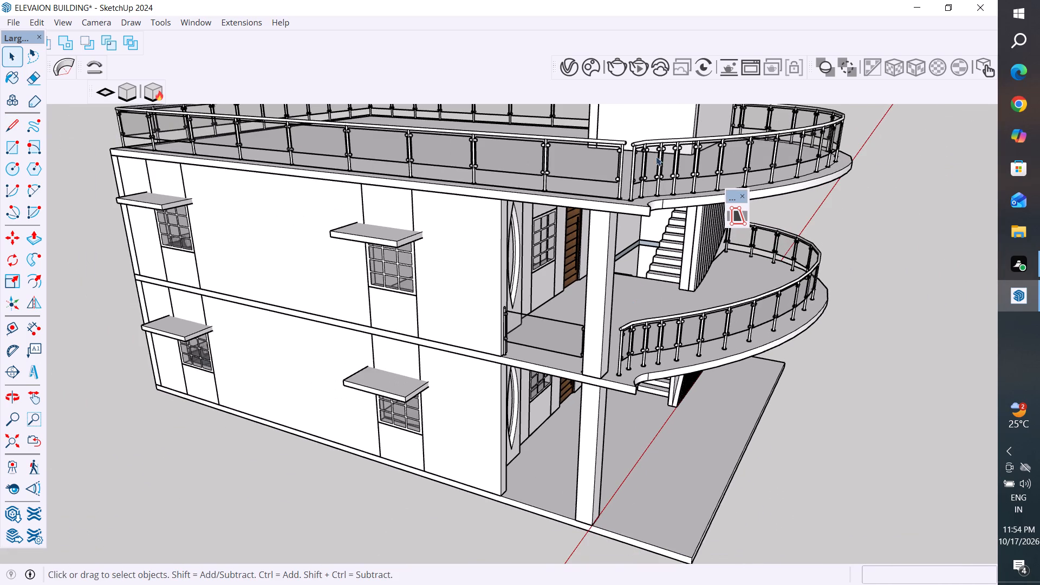
pyautogui.scroll(1, 639, 129)
pyautogui.scroll(-5, 499, 499)
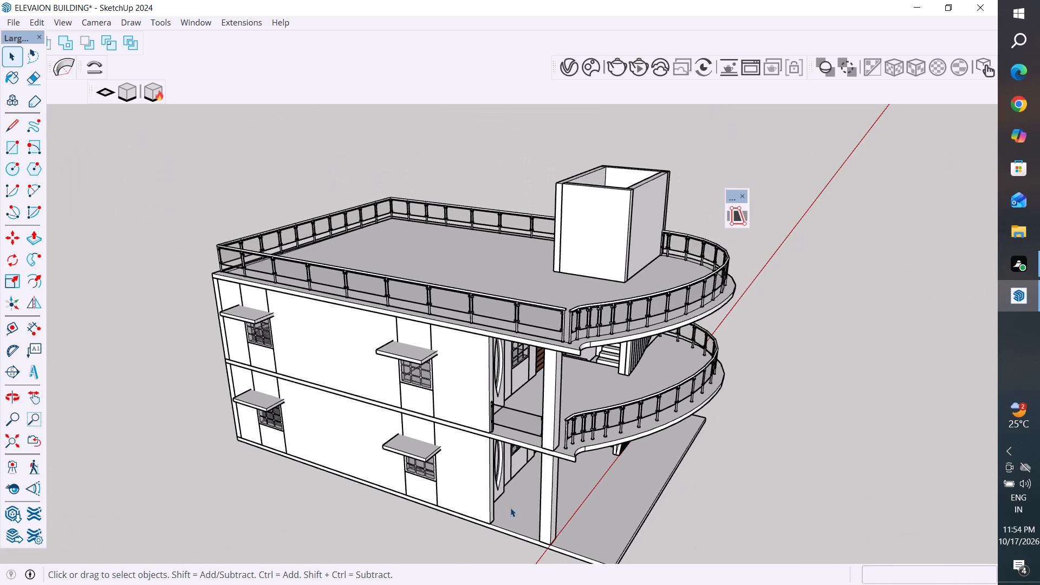
pyautogui.moveTo(525, 503); pyautogui.dragTo(615, 483, button='middle')
pyautogui.scroll(4, 638, 365)
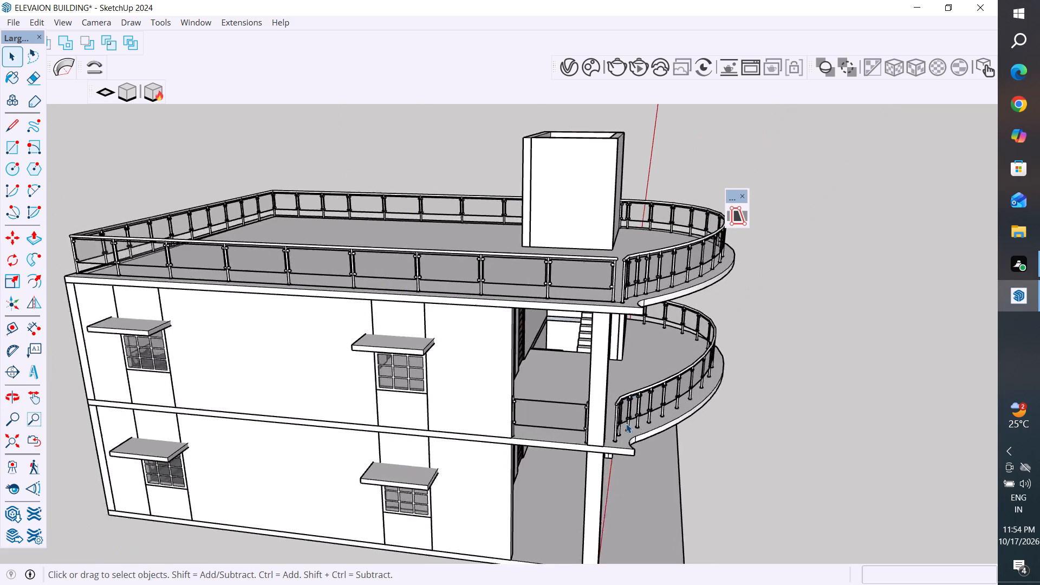
pyautogui.scroll(5, 624, 432)
pyautogui.moveTo(624, 476); pyautogui.dragTo(496, 463, button='middle')
pyautogui.scroll(3, 477, 500)
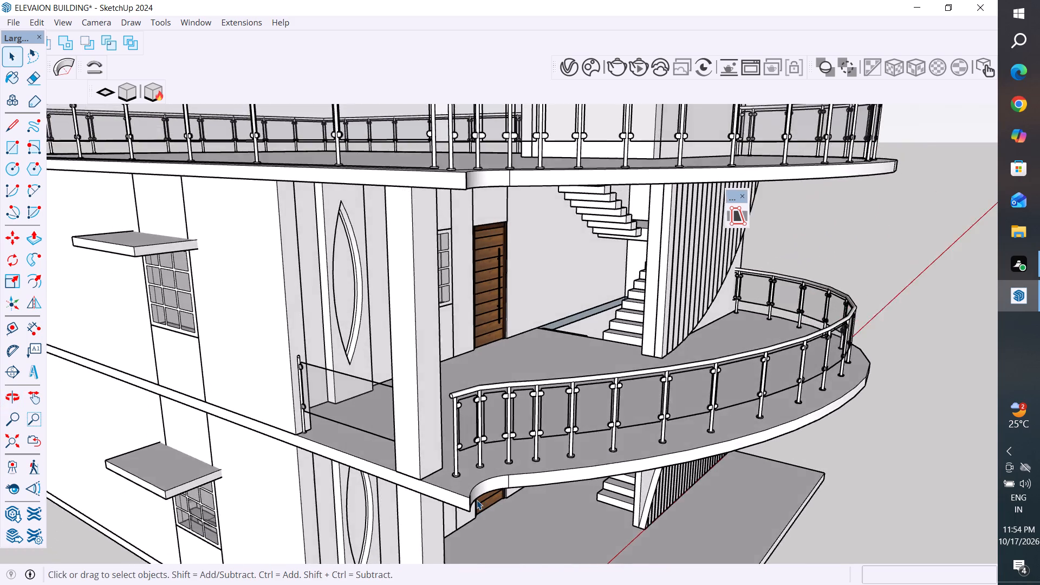
pyautogui.scroll(1, 477, 500)
pyautogui.scroll(4, 430, 483)
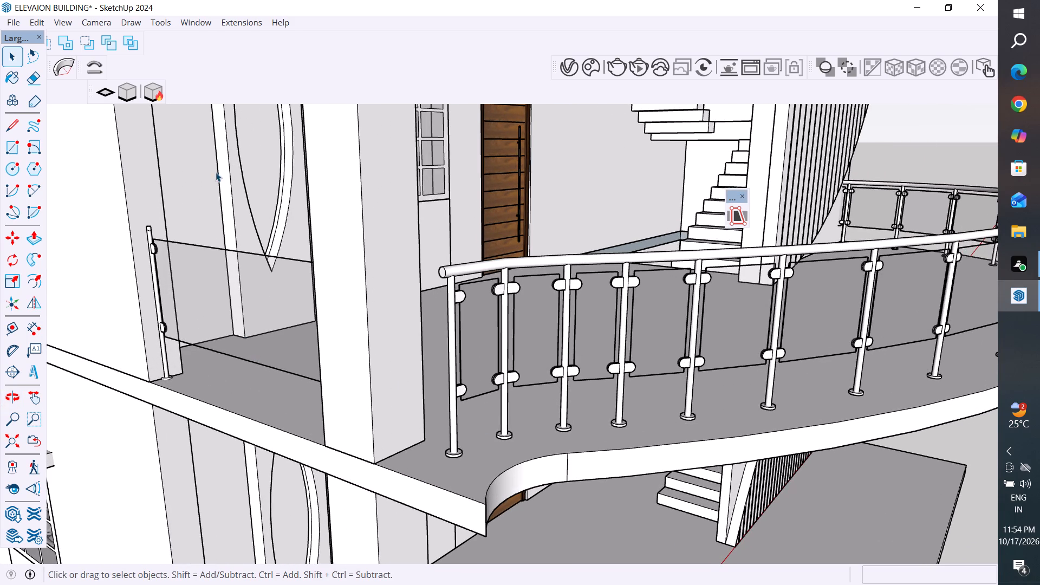
# Draw a 36" Type C rail with zero offsets, about 5 3/4" long, from the corner column's face toward the curved balcony rail's end pole.
pyautogui.click(204, 25)
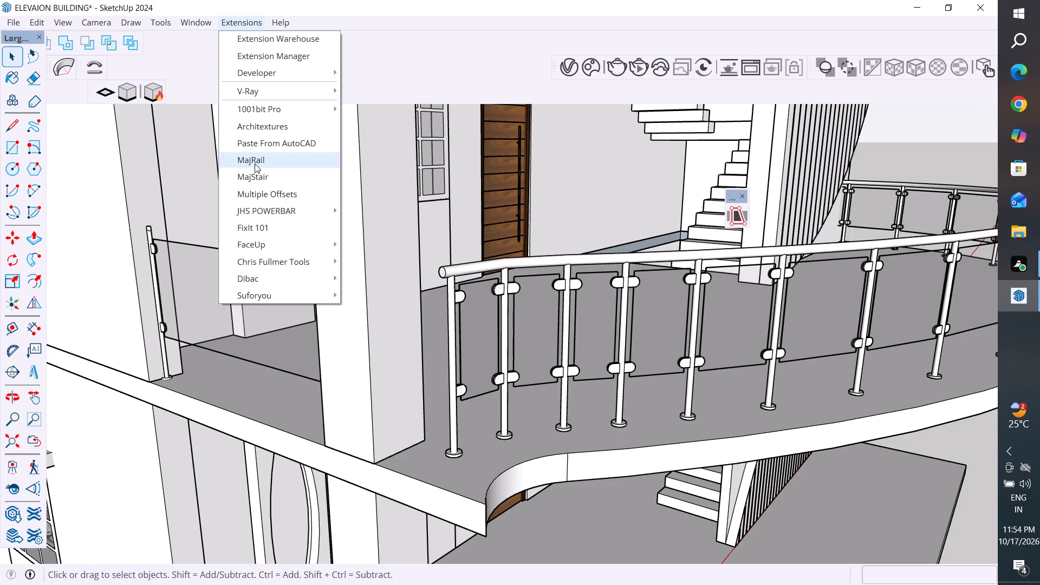
pyautogui.click(255, 164)
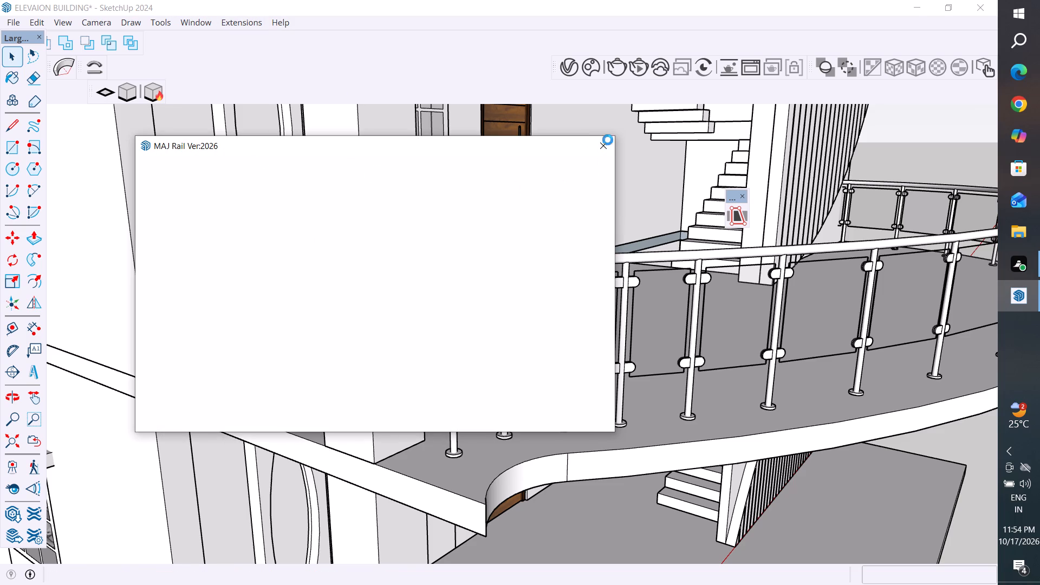
pyautogui.scroll(-2, 759, 379)
pyautogui.scroll(-4, 587, 234)
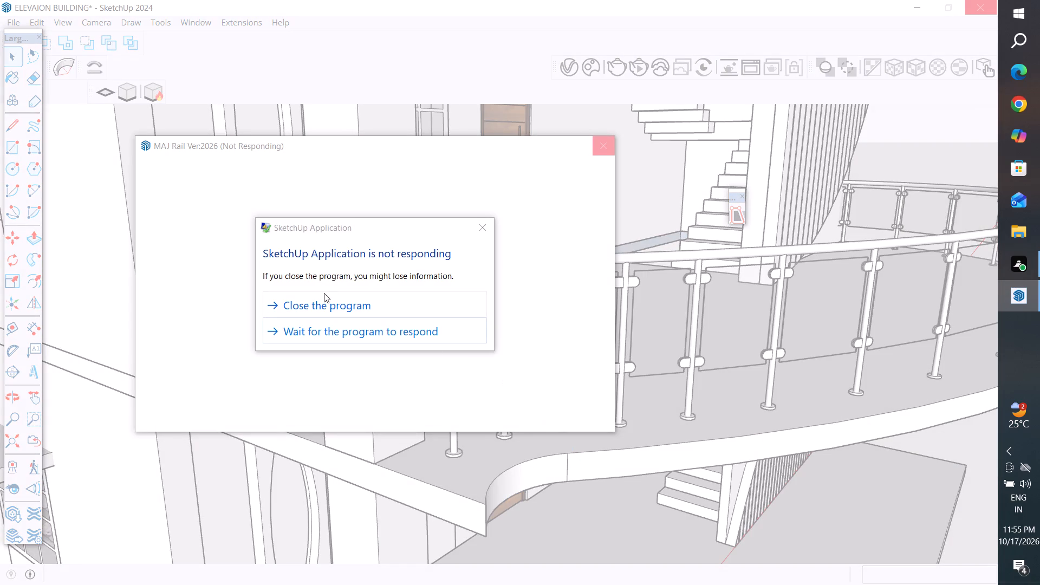
pyautogui.click(380, 329)
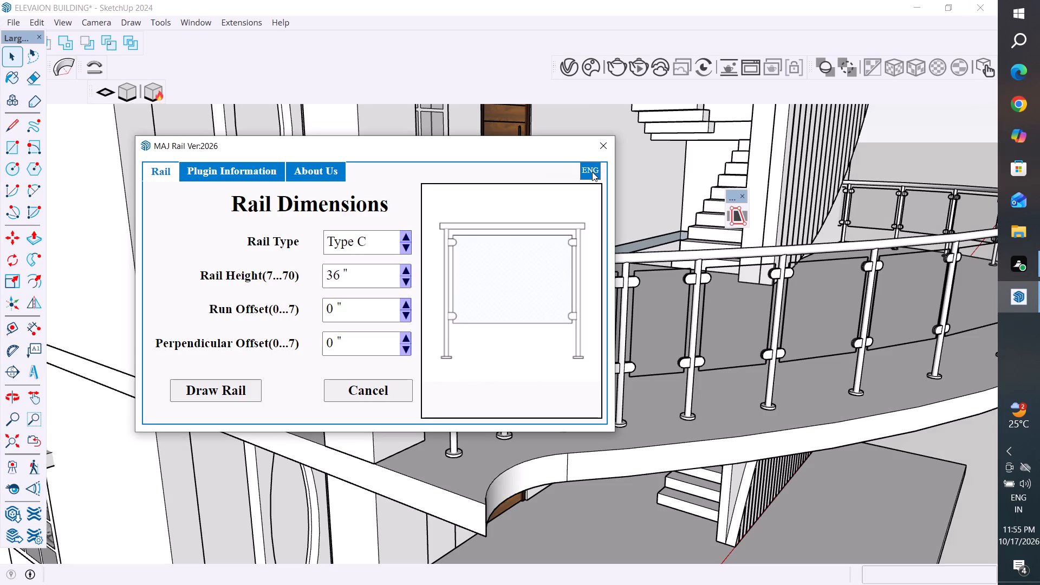
pyautogui.click(236, 388)
pyautogui.scroll(-3, 673, 401)
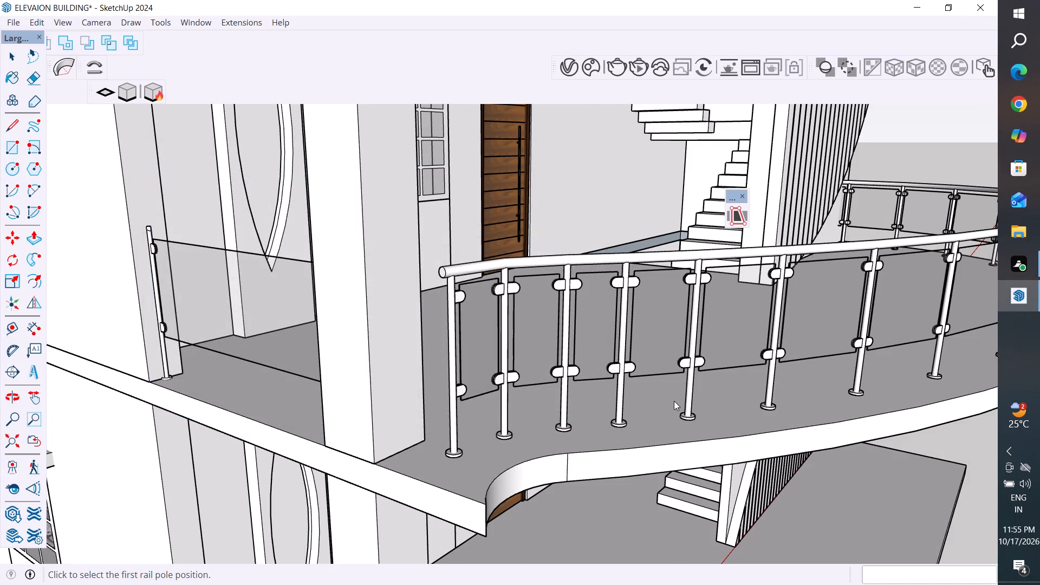
pyautogui.scroll(-3, 674, 401)
pyautogui.scroll(-2, 827, 348)
pyautogui.moveTo(708, 396); pyautogui.dragTo(718, 470, button='middle')
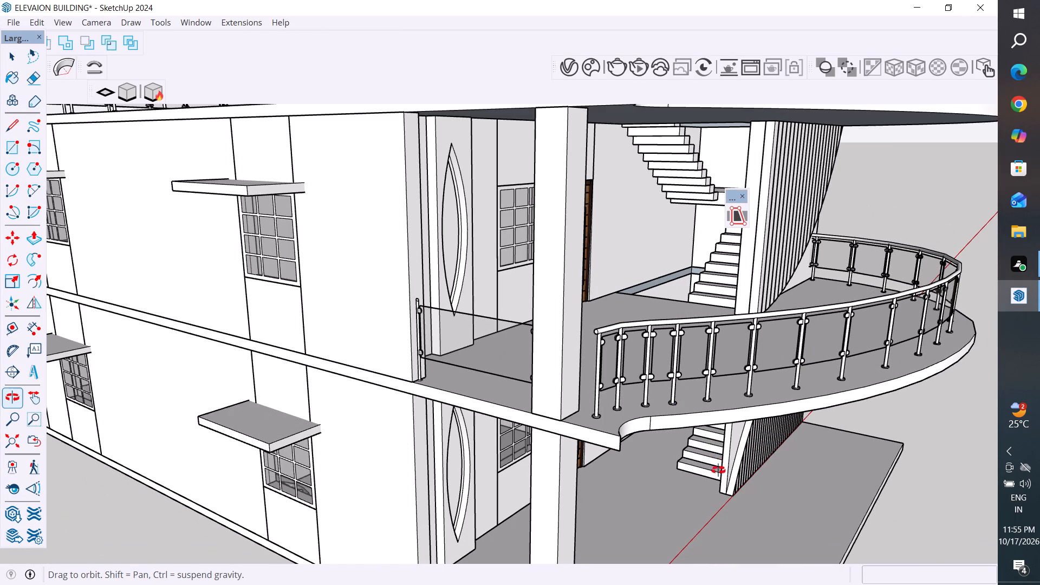
pyautogui.moveTo(718, 470); pyautogui.dragTo(718, 492, button='middle')
pyautogui.scroll(1, 627, 561)
pyautogui.scroll(-3, 805, 309)
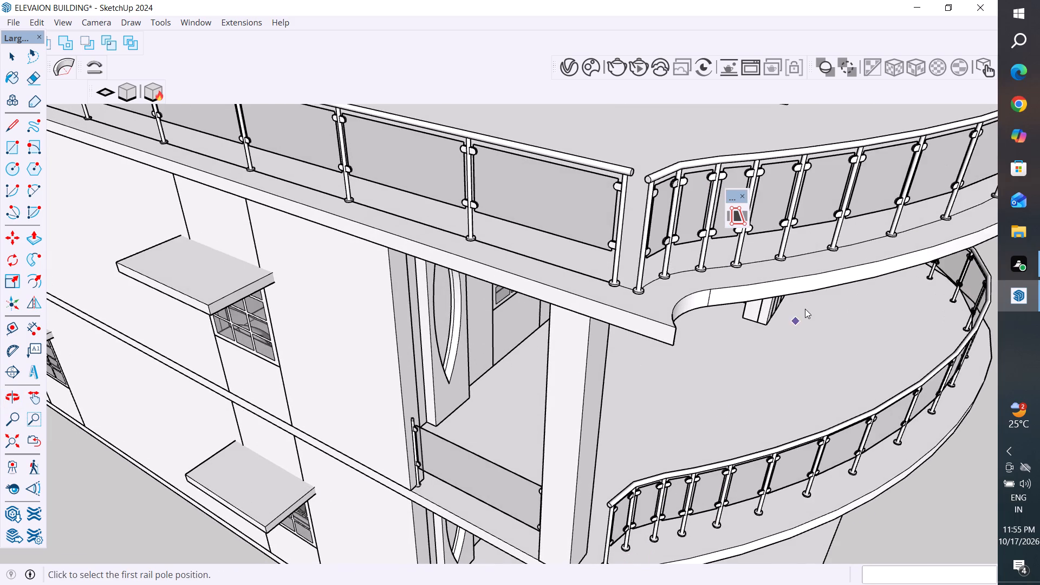
pyautogui.scroll(-2, 805, 309)
pyautogui.scroll(10, 714, 467)
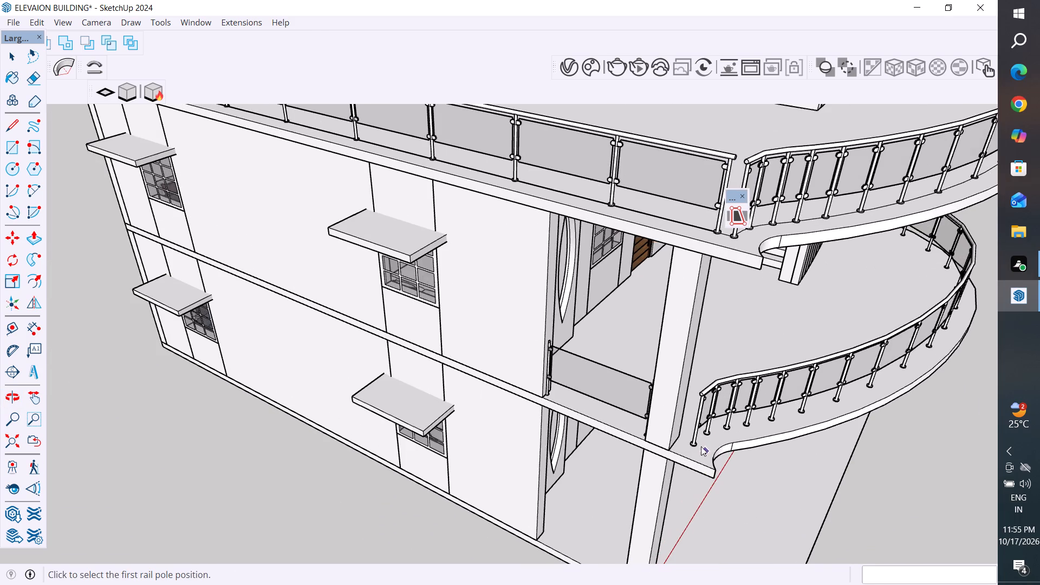
pyautogui.scroll(16, 689, 441)
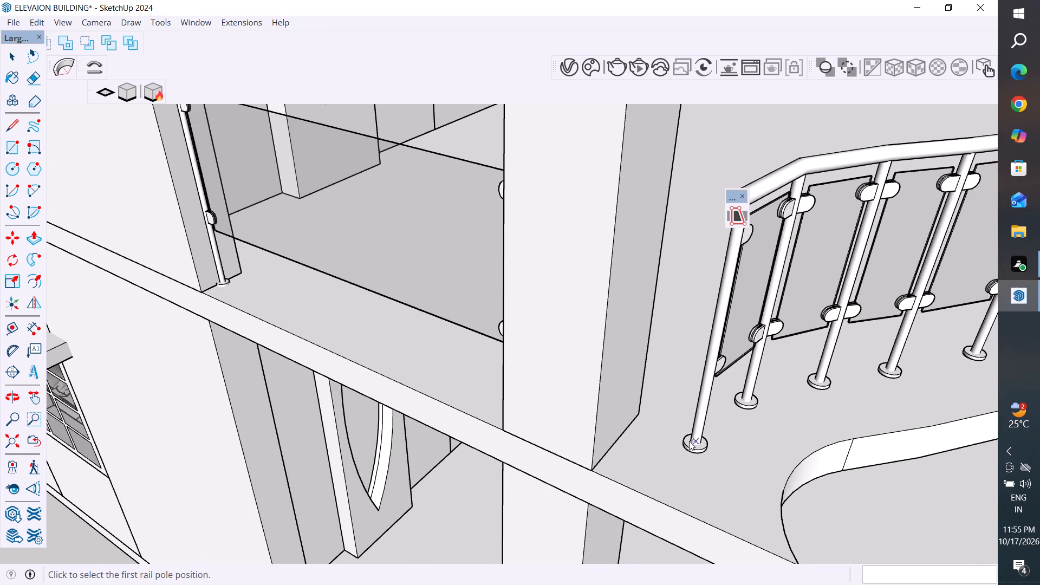
pyautogui.scroll(4, 651, 420)
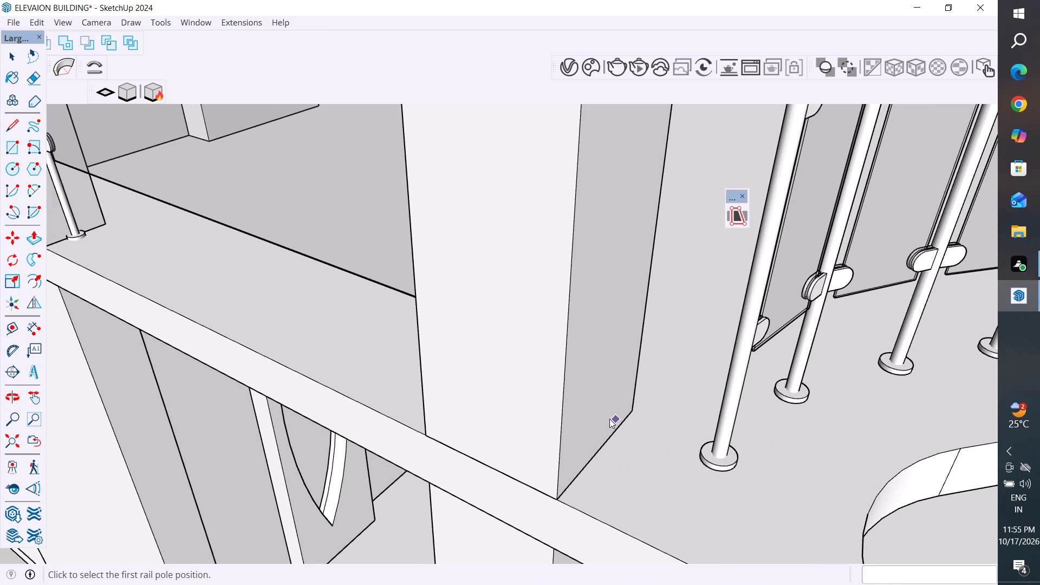
pyautogui.click(621, 422)
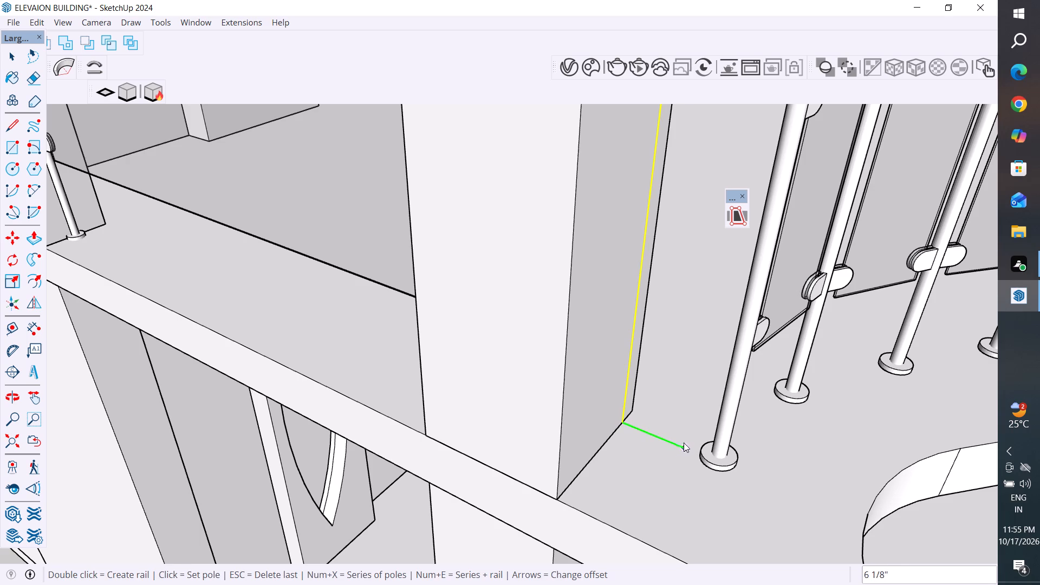
pyautogui.click(682, 441)
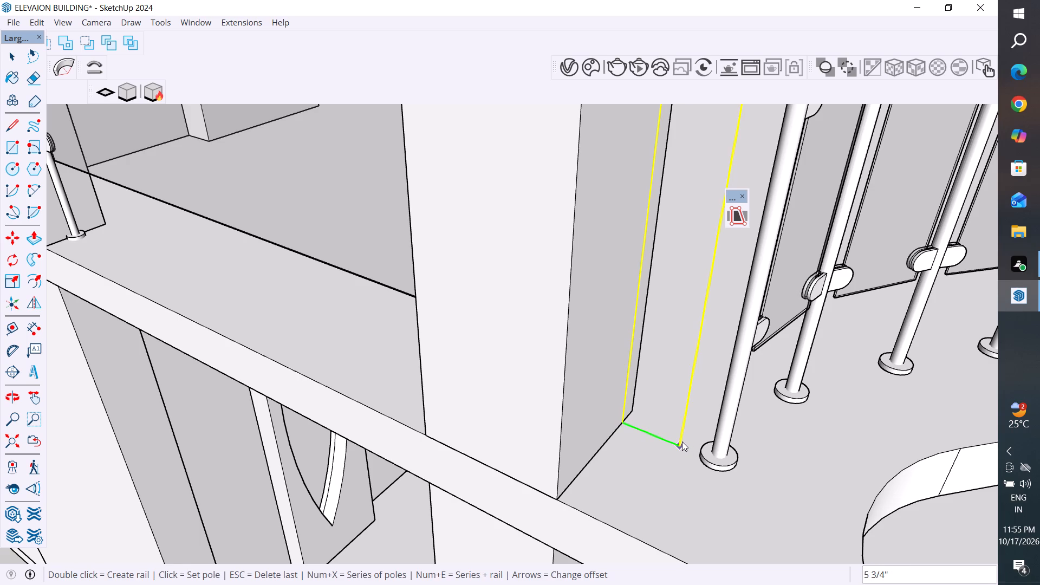
pyautogui.doubleClick(682, 441)
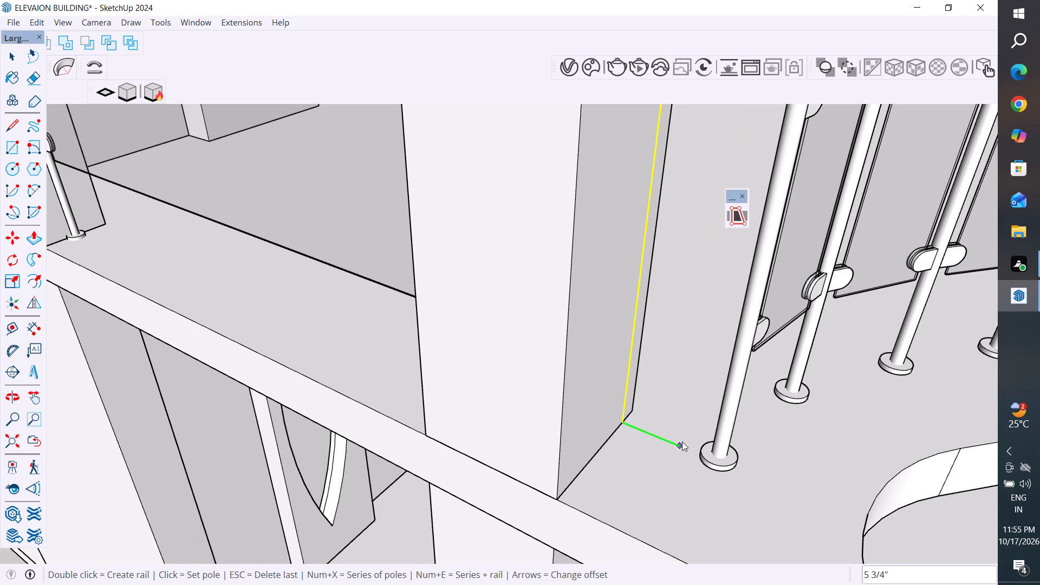
pyautogui.press('Return')
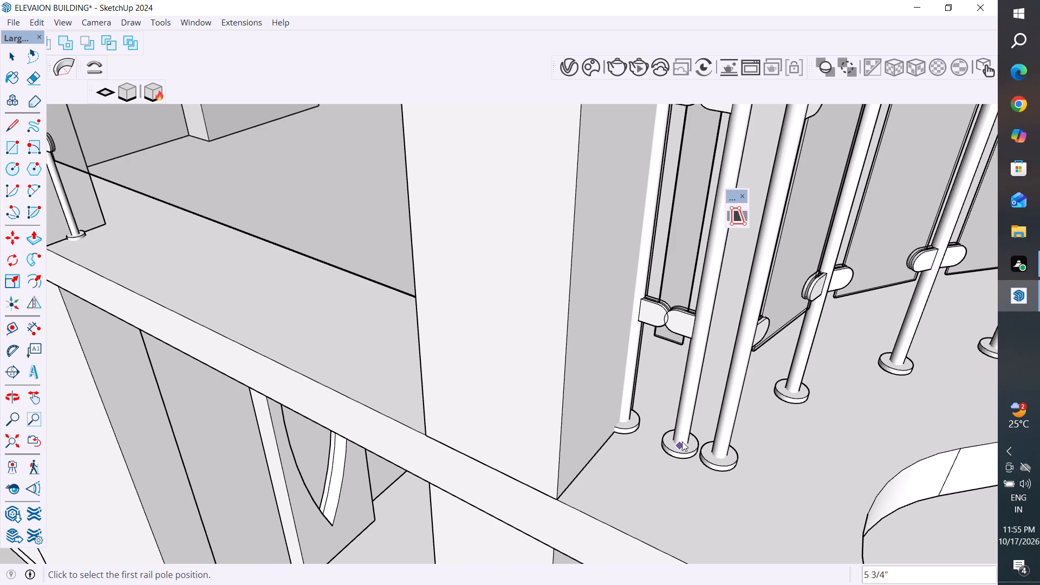
pyautogui.scroll(-15, 682, 441)
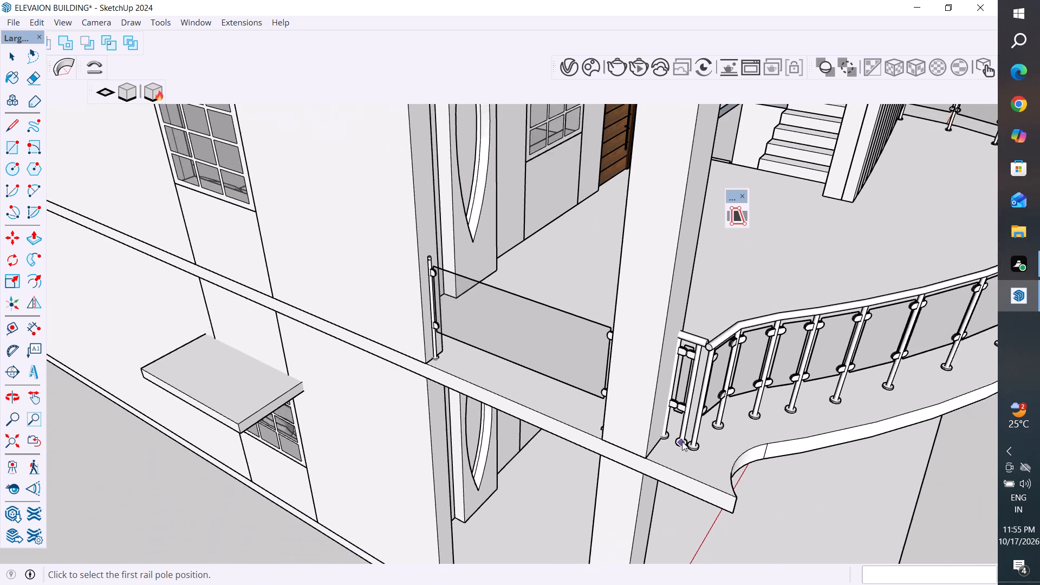
pyautogui.scroll(5, 693, 335)
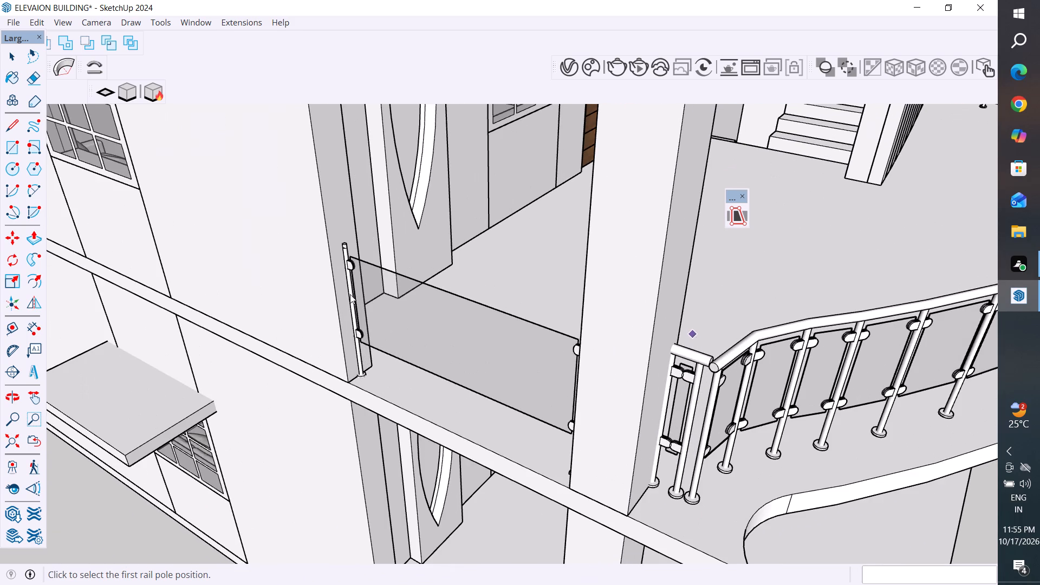
pyautogui.click(6, 54)
# Move the short connecting rail about 2 3/8" along the column face toward the slab's outer edge, and clear the selection.
pyautogui.scroll(1, 747, 392)
pyautogui.scroll(-1, 670, 515)
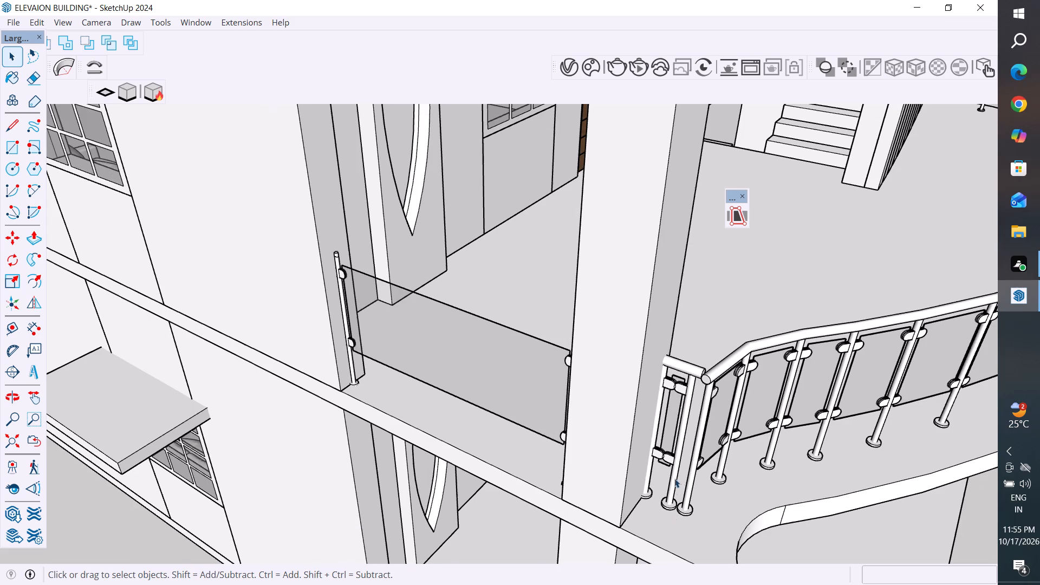
pyautogui.click(682, 448)
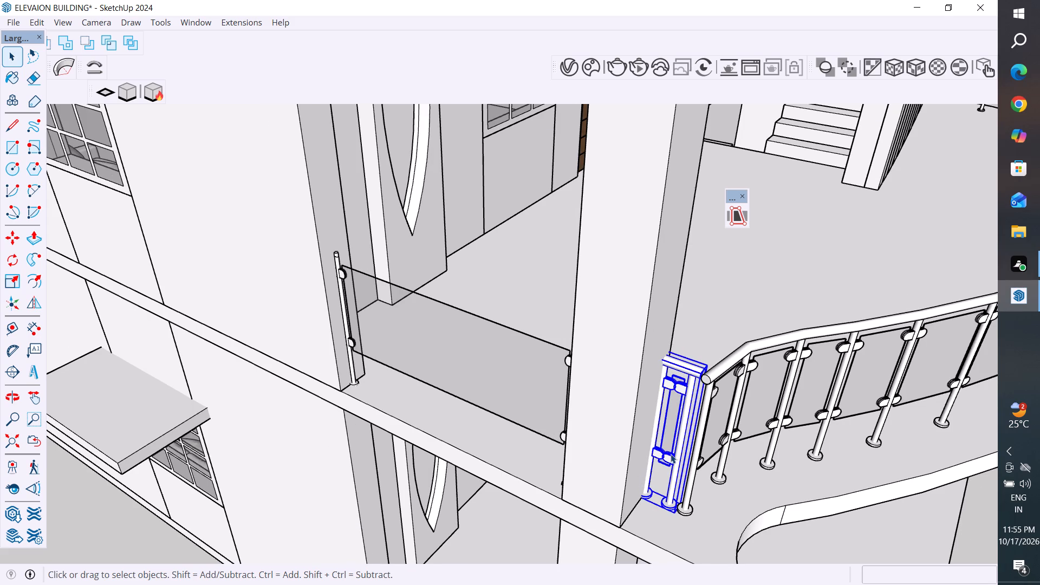
pyautogui.scroll(4, 671, 454)
pyautogui.moveTo(674, 447); pyautogui.dragTo(798, 435, button='middle')
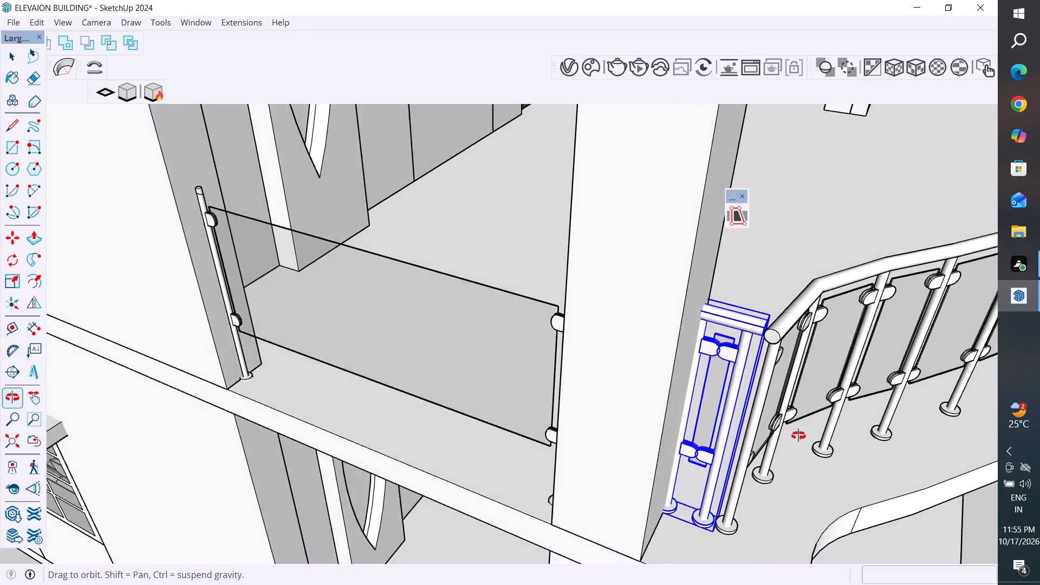
pyautogui.moveTo(798, 435); pyautogui.dragTo(638, 422, button='middle')
pyautogui.scroll(-5, 638, 411)
pyautogui.moveTo(754, 460); pyautogui.dragTo(685, 487, button='middle')
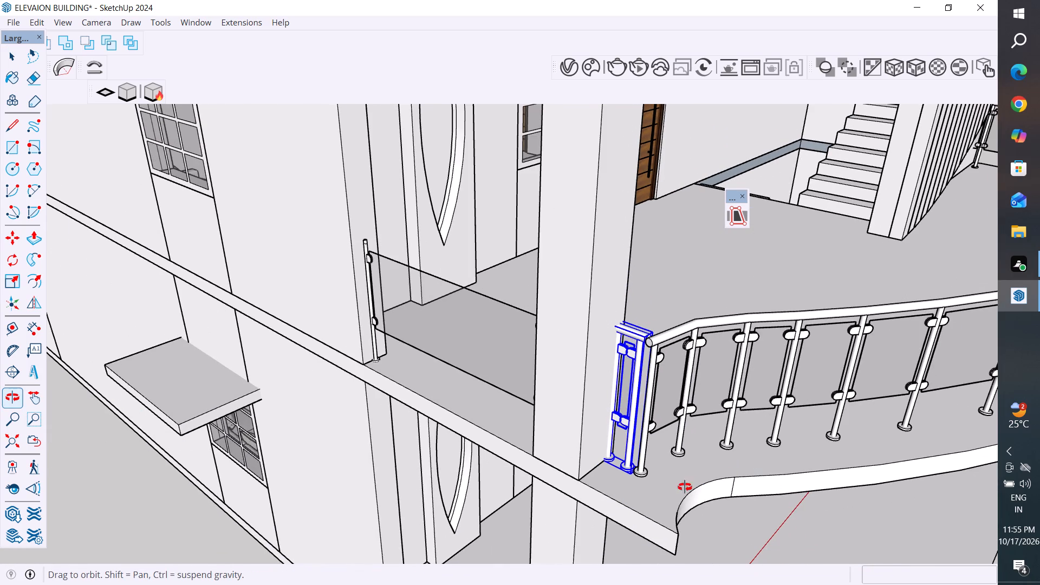
pyautogui.moveTo(685, 487); pyautogui.dragTo(677, 484, button='middle')
pyautogui.scroll(1, 677, 484)
pyautogui.scroll(-6, 807, 413)
pyautogui.scroll(5, 562, 497)
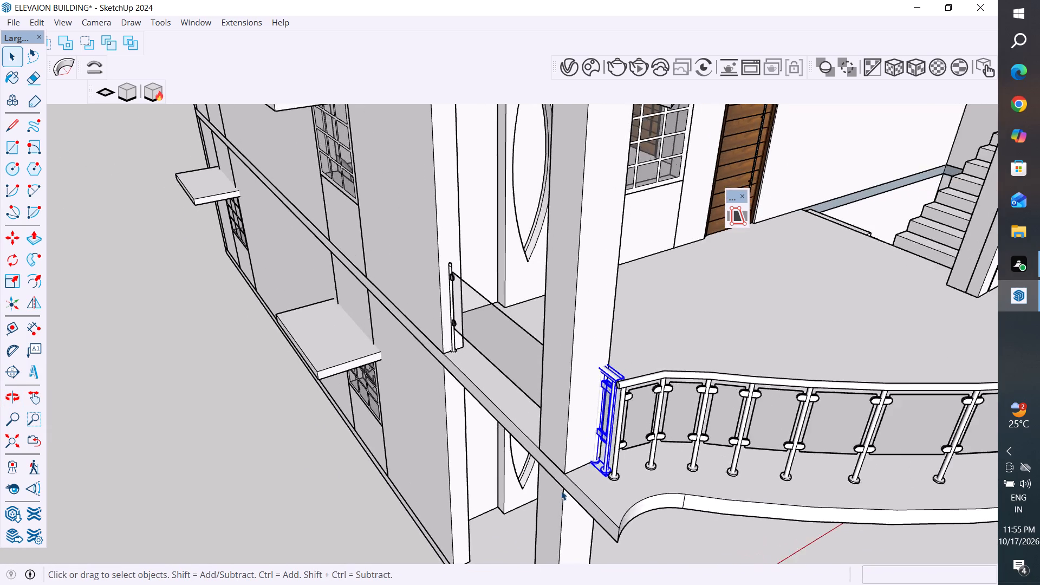
pyautogui.scroll(7, 620, 482)
pyautogui.write('nm')
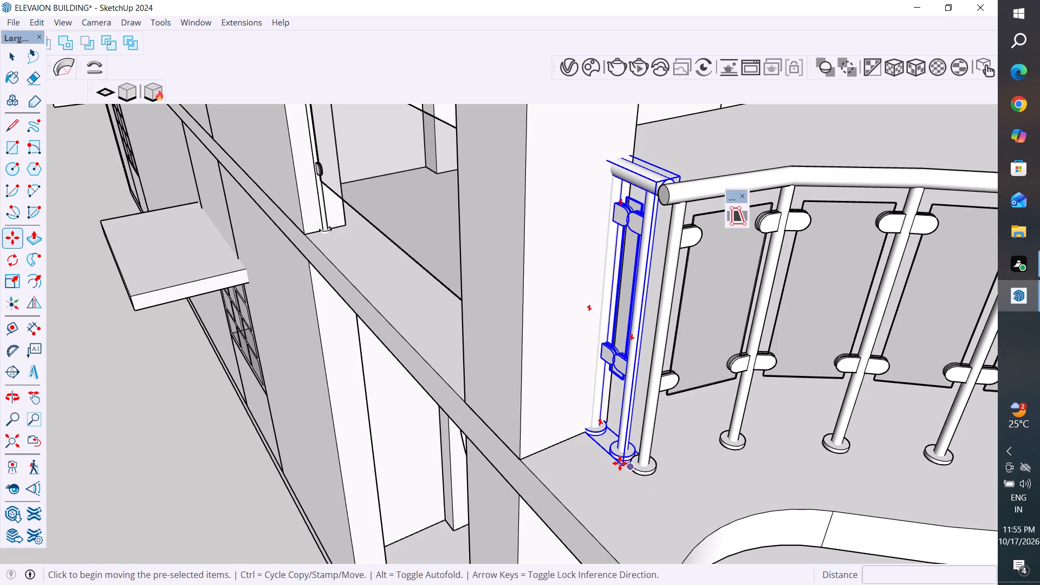
pyautogui.click(620, 467)
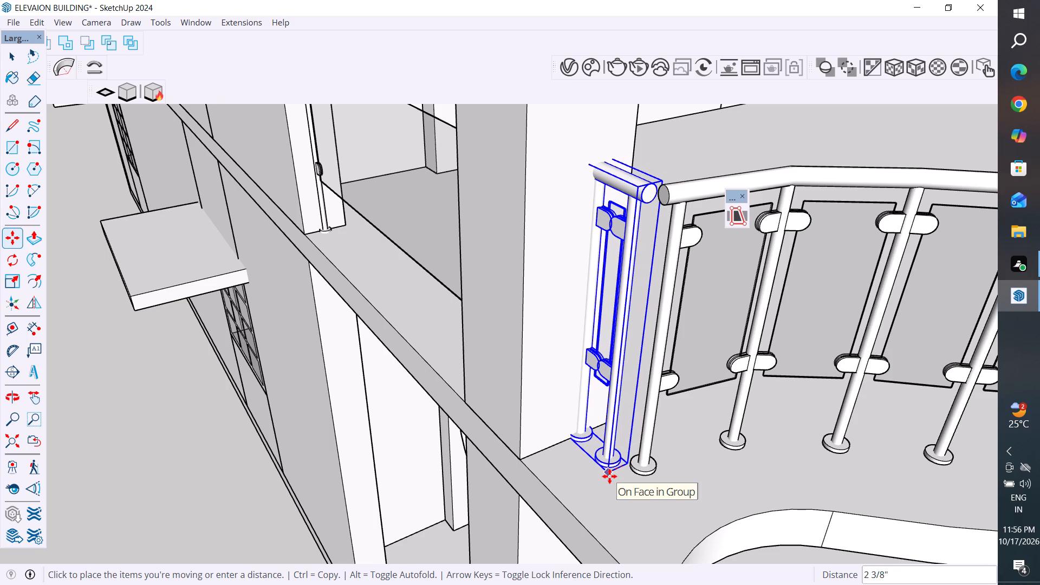
pyautogui.click(609, 476)
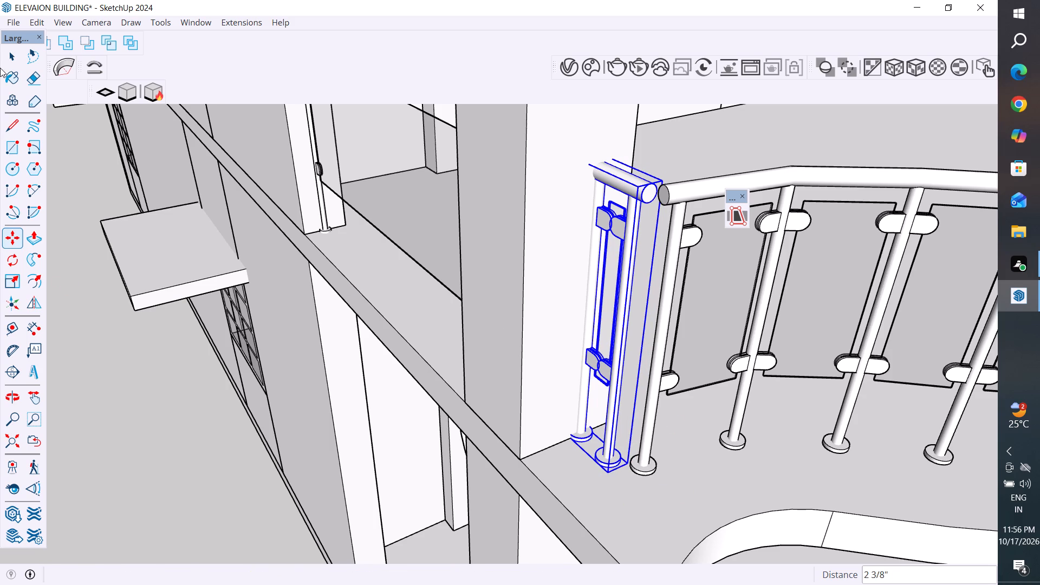
pyautogui.click(9, 61)
pyautogui.click(109, 445)
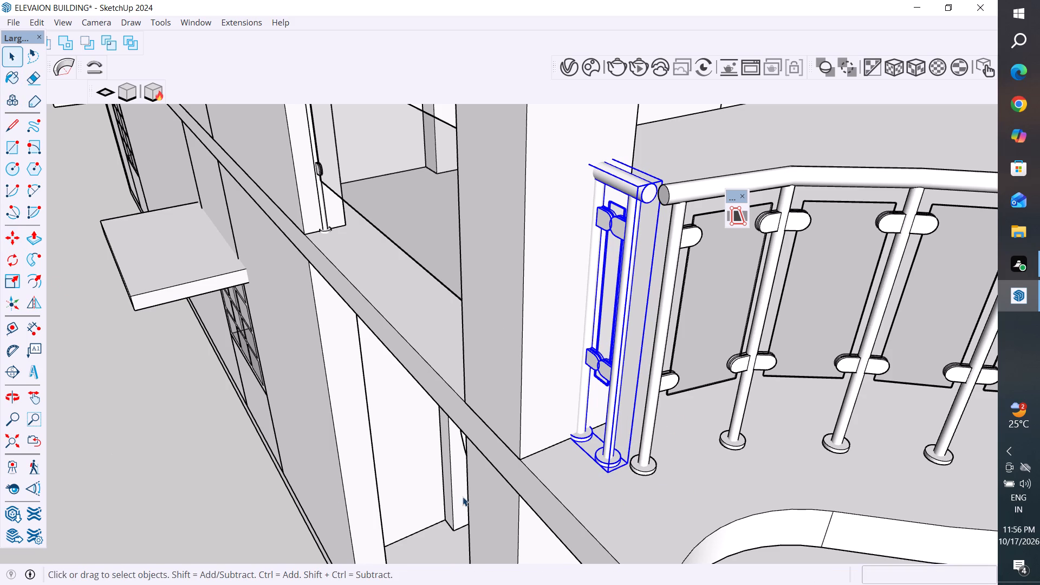
# Examine the short rail between the corner column and curved balcony rail from several angles, together with the adjoining straight glass panel.
pyautogui.scroll(4, 666, 451)
pyautogui.scroll(-3, 593, 570)
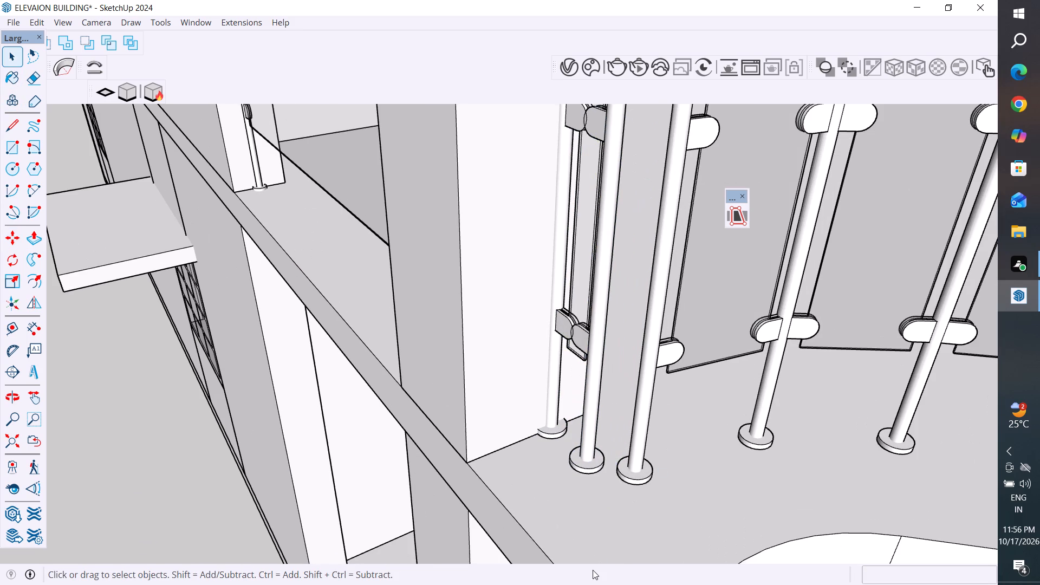
pyautogui.scroll(-3, 593, 570)
pyautogui.scroll(-10, 626, 431)
pyautogui.scroll(4, 655, 231)
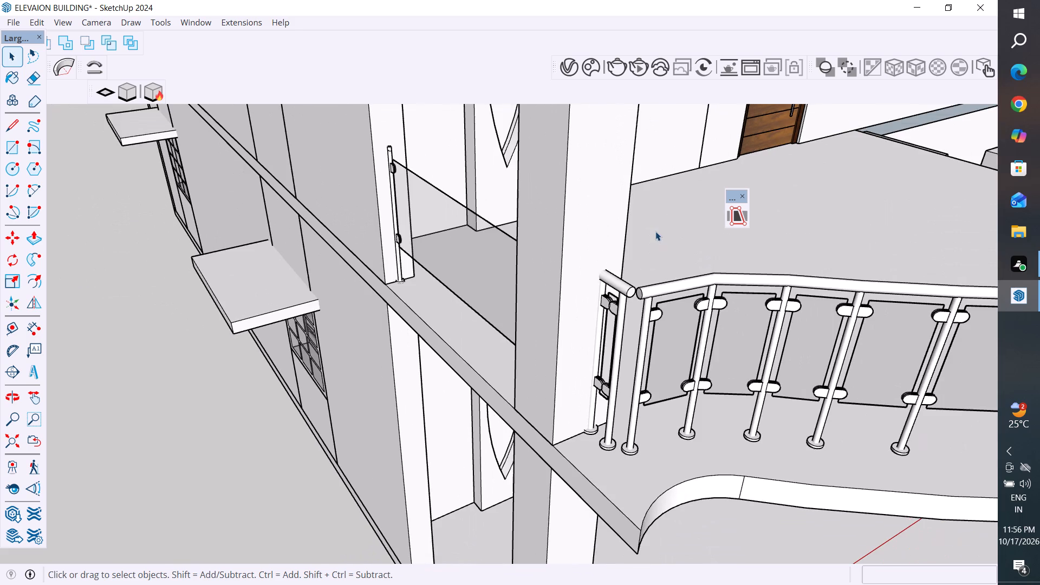
pyautogui.moveTo(619, 350); pyautogui.dragTo(598, 302, button='middle')
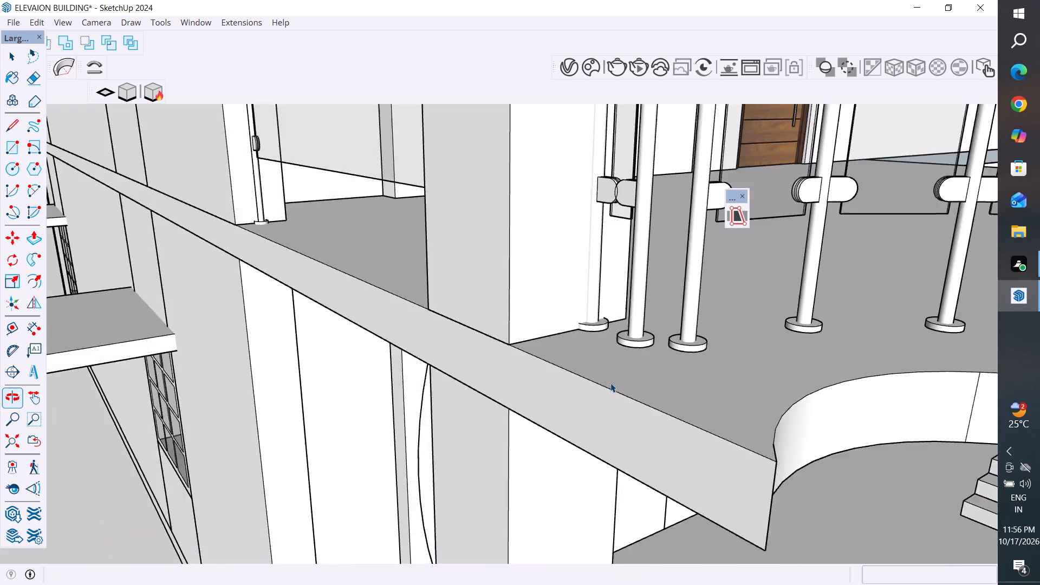
pyautogui.scroll(-10, 610, 385)
pyautogui.moveTo(584, 422); pyautogui.dragTo(736, 435, button='middle')
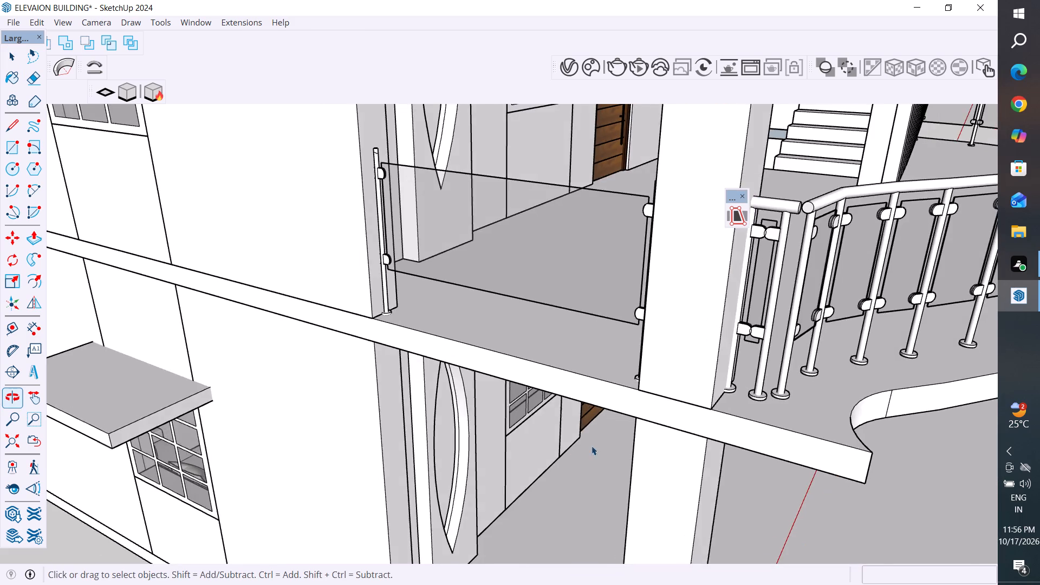
pyautogui.scroll(-5, 570, 455)
pyautogui.scroll(-4, 516, 474)
pyautogui.moveTo(634, 481); pyautogui.dragTo(684, 474, button='middle')
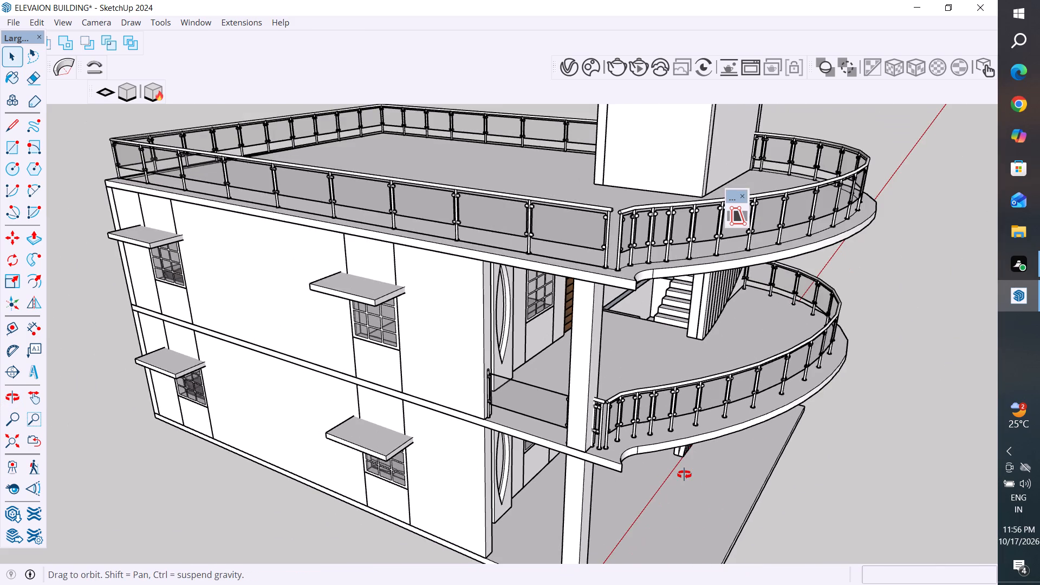
pyautogui.moveTo(684, 474); pyautogui.dragTo(686, 474, button='middle')
pyautogui.scroll(8, 694, 445)
pyautogui.moveTo(634, 432); pyautogui.dragTo(655, 446, button='middle')
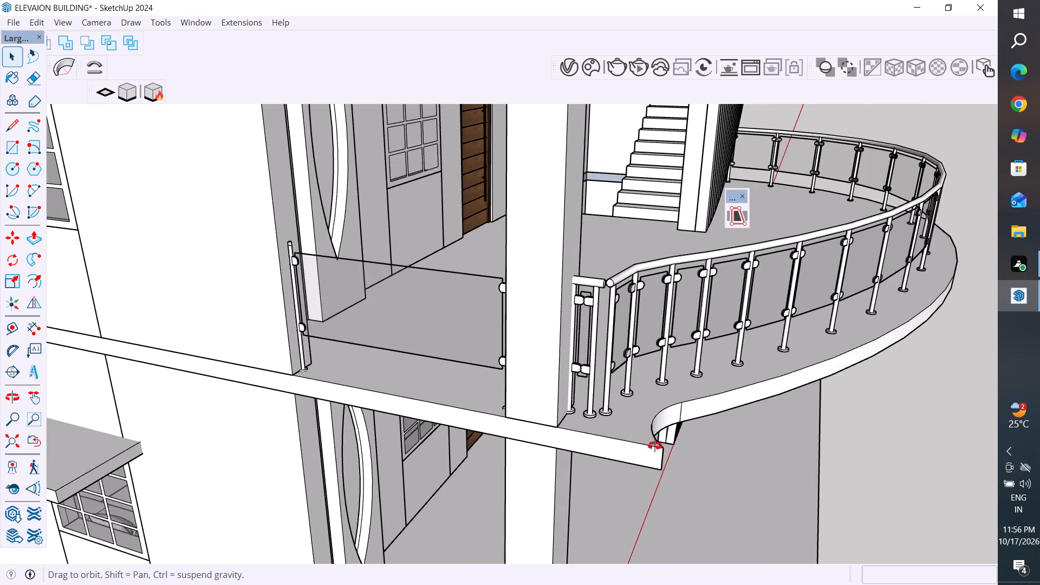
pyautogui.moveTo(655, 446); pyautogui.dragTo(665, 452, button='middle')
pyautogui.scroll(7, 655, 439)
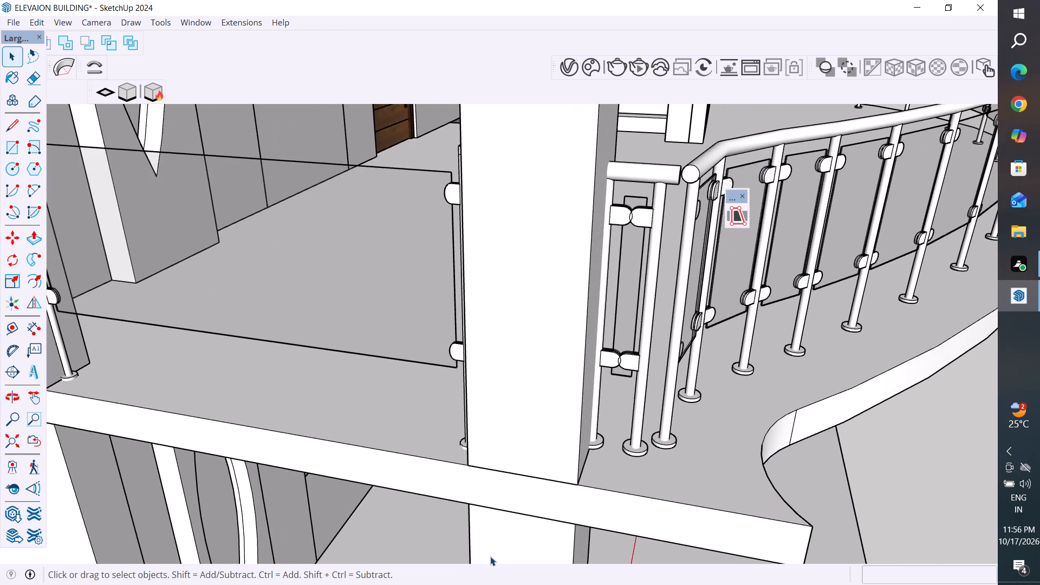
pyautogui.scroll(-9, 485, 560)
pyautogui.moveTo(466, 506); pyautogui.dragTo(568, 465, button='middle')
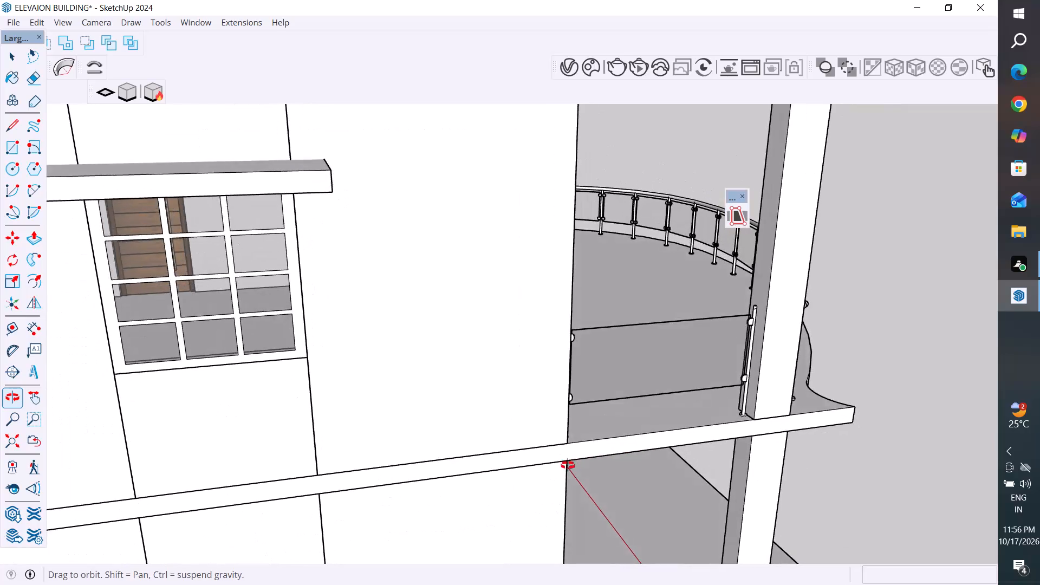
pyautogui.moveTo(568, 465); pyautogui.dragTo(541, 452, button='middle')
pyautogui.scroll(4, 704, 365)
pyautogui.moveTo(704, 365); pyautogui.dragTo(645, 410, button='middle')
pyautogui.scroll(1, 694, 374)
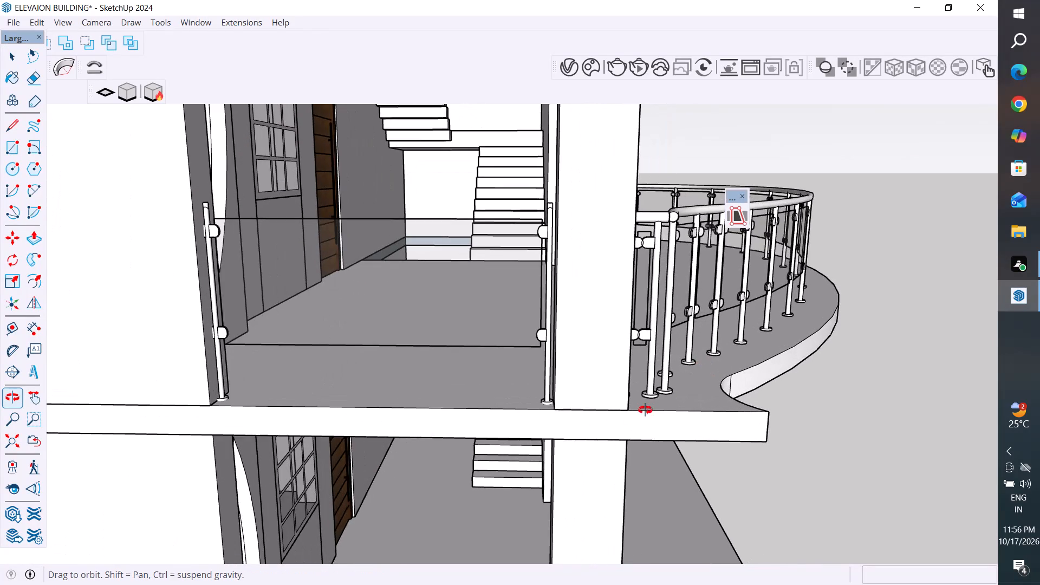
# Move the short connecting rail about 1 7/16" so its pole base meets the curved balcony rail's end pole, and clear the selection.
pyautogui.moveTo(645, 410); pyautogui.dragTo(618, 414, button='middle')
pyautogui.scroll(4, 556, 454)
pyautogui.click(518, 482)
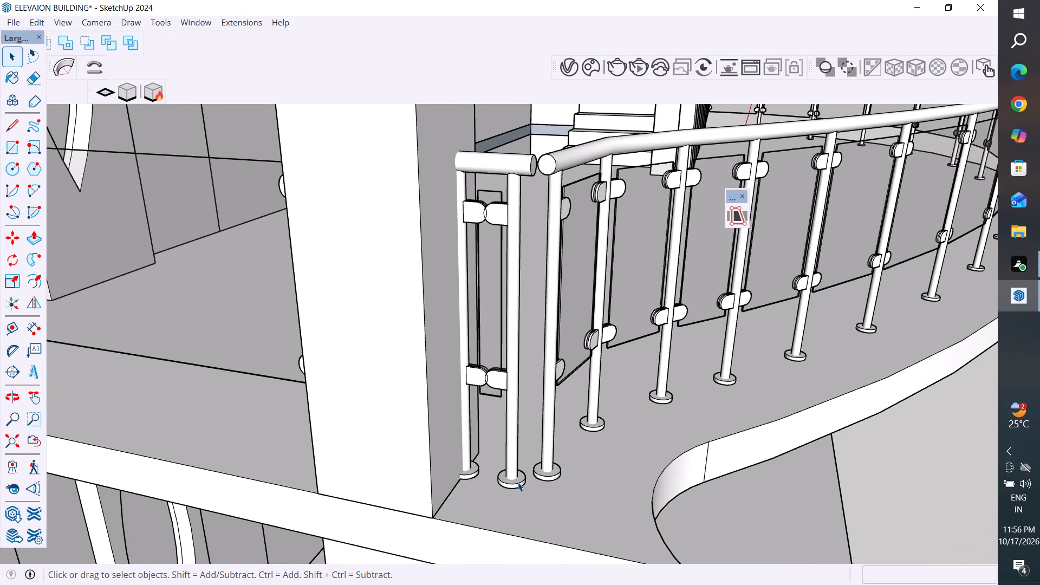
pyautogui.press('m')
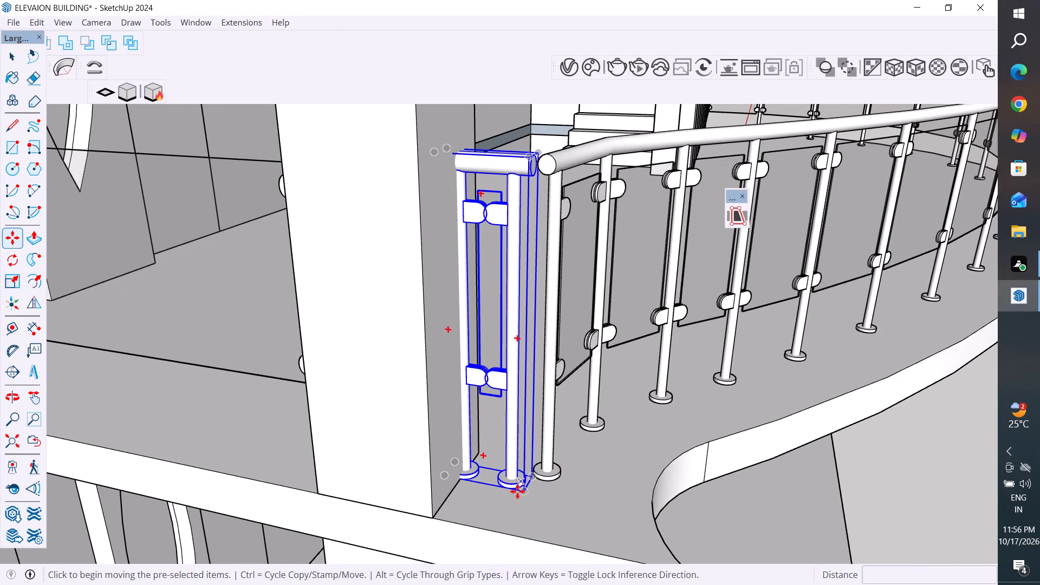
pyautogui.scroll(12, 521, 493)
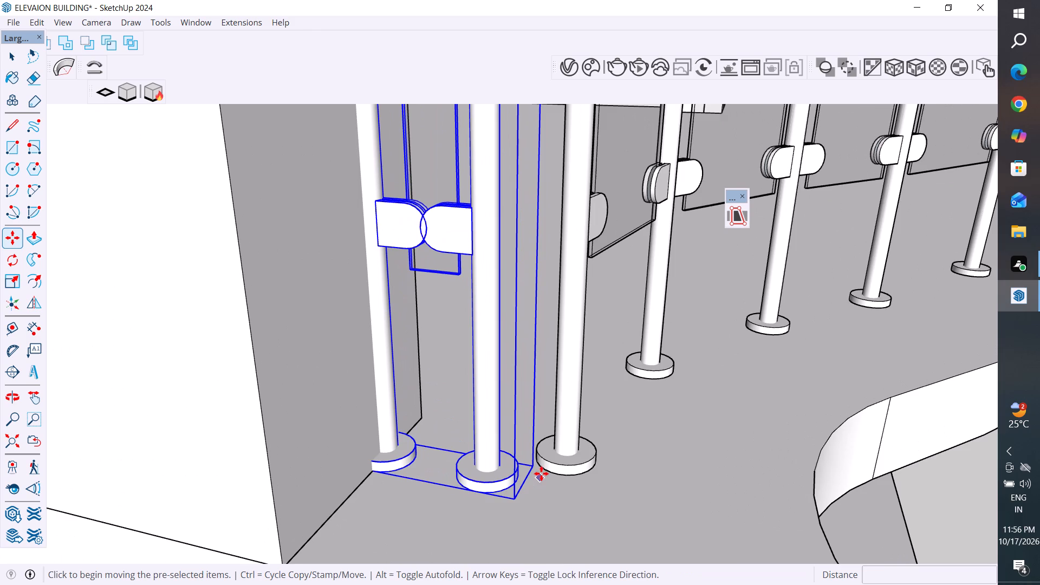
pyautogui.scroll(3, 541, 470)
pyautogui.click(531, 471)
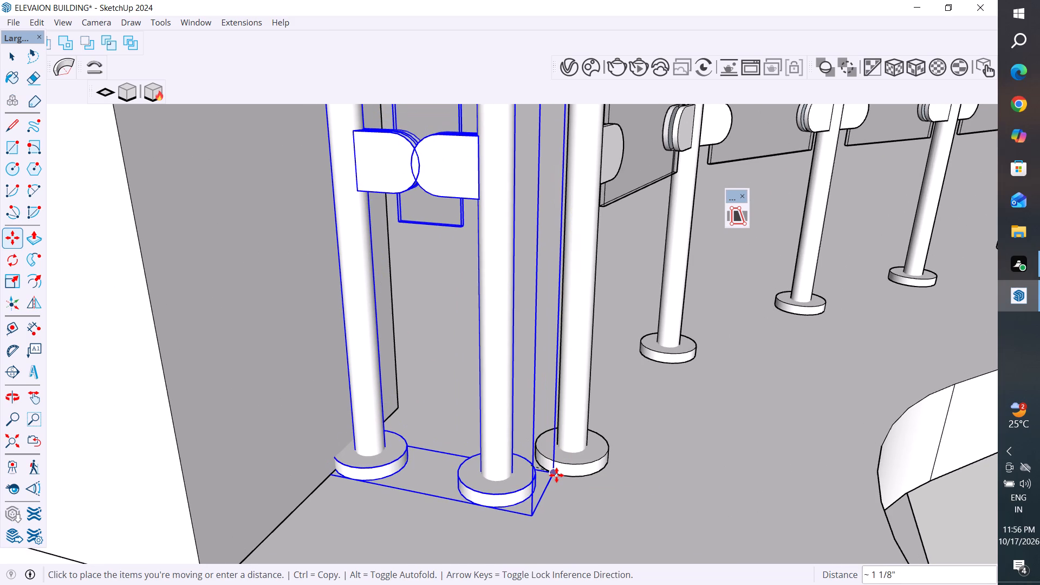
pyautogui.scroll(2, 556, 475)
pyautogui.moveTo(556, 475); pyautogui.dragTo(526, 388, button='middle')
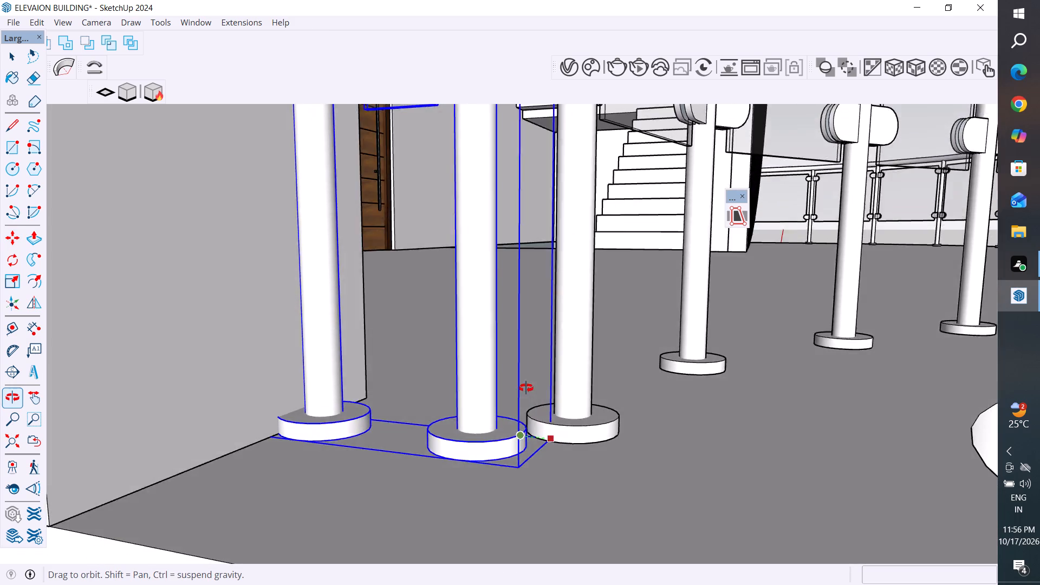
pyautogui.moveTo(526, 388); pyautogui.dragTo(509, 432, button='middle')
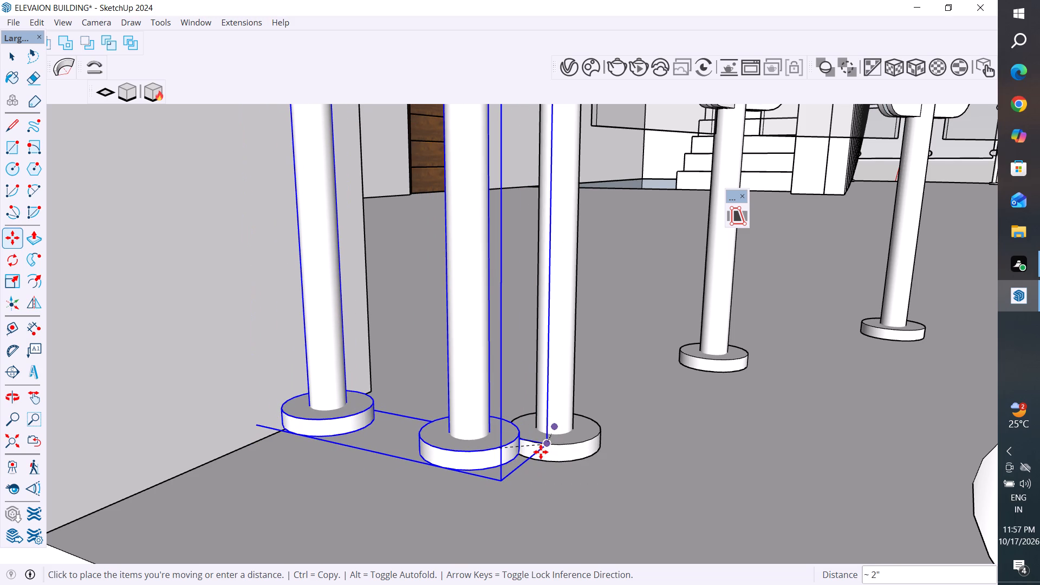
pyautogui.click(538, 459)
pyautogui.scroll(-3, 610, 522)
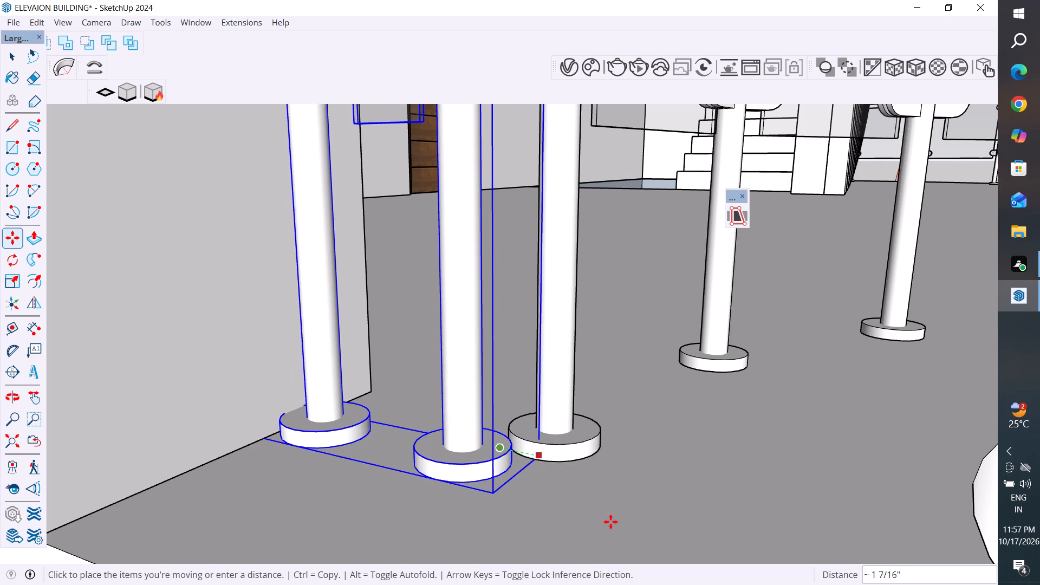
pyautogui.scroll(-16, 610, 522)
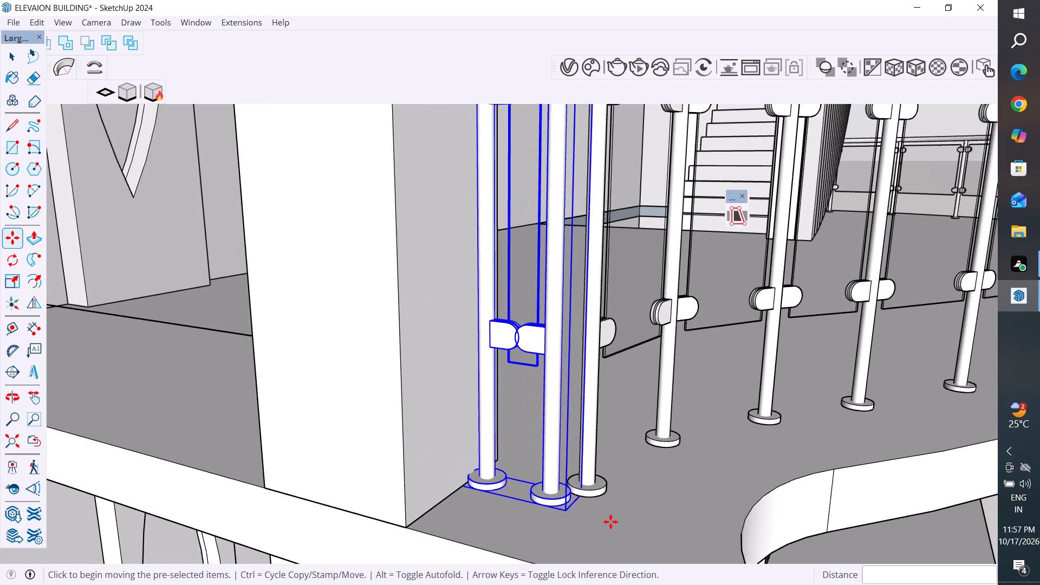
pyautogui.scroll(-2, 610, 522)
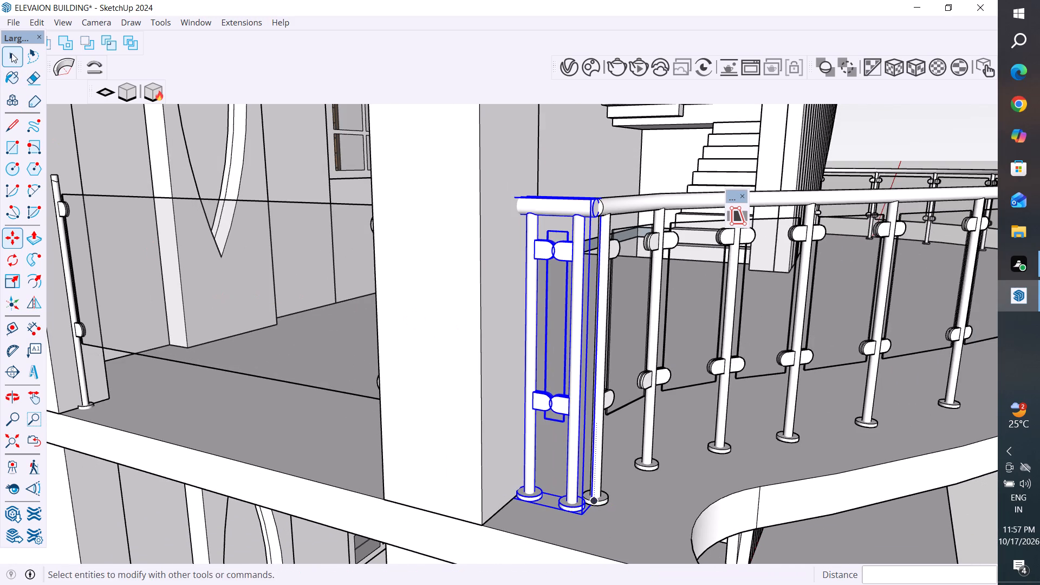
pyautogui.click(11, 52)
pyautogui.scroll(-10, 472, 482)
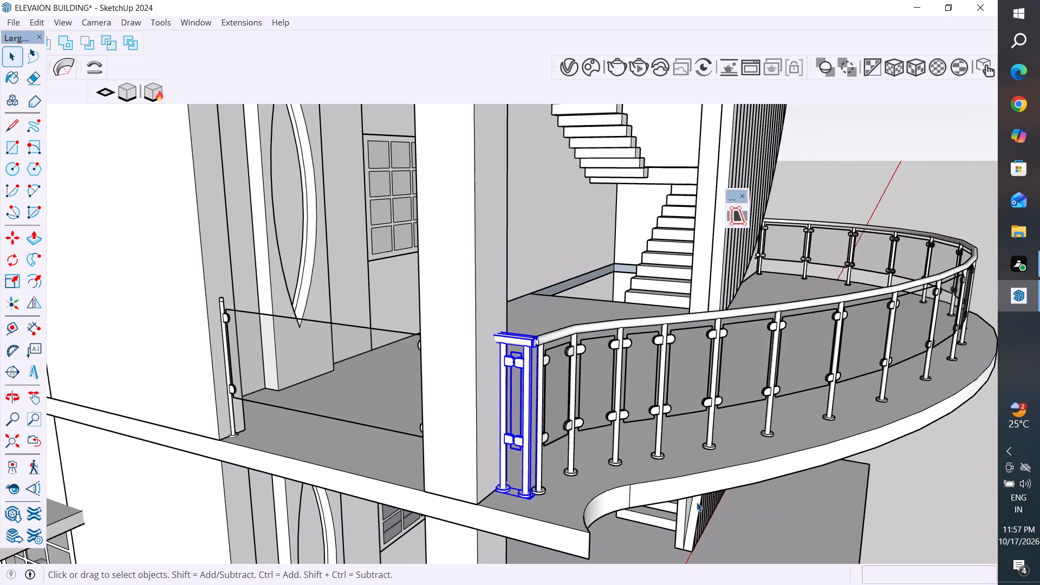
pyautogui.scroll(-5, 555, 502)
pyautogui.click(998, 406)
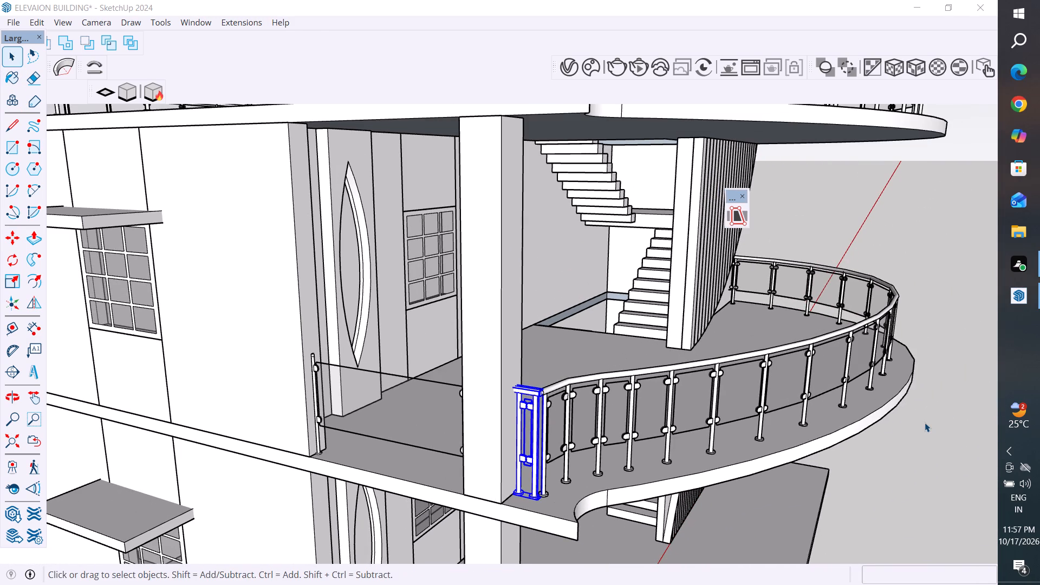
pyautogui.click(925, 422)
# Examine the short rail beside the corner column and compare it with the open corner of the roof railing above.
pyautogui.scroll(-2, 831, 532)
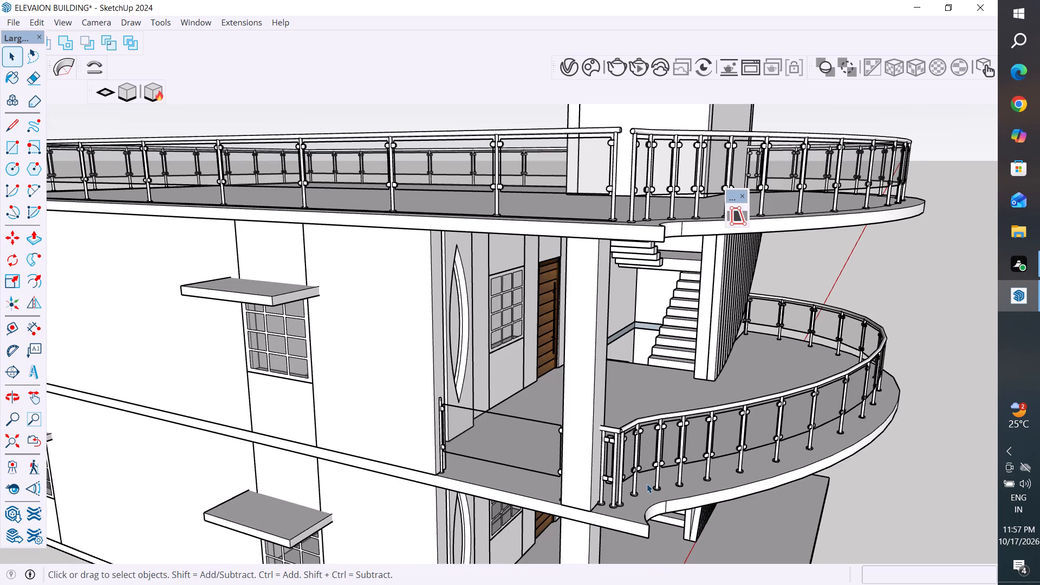
pyautogui.scroll(9, 635, 477)
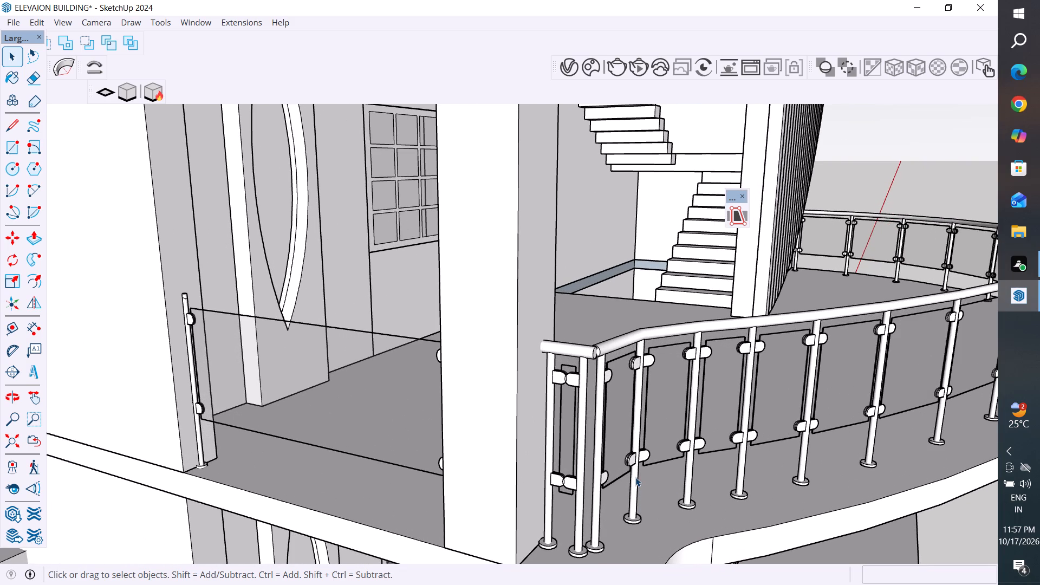
pyautogui.scroll(2, 635, 477)
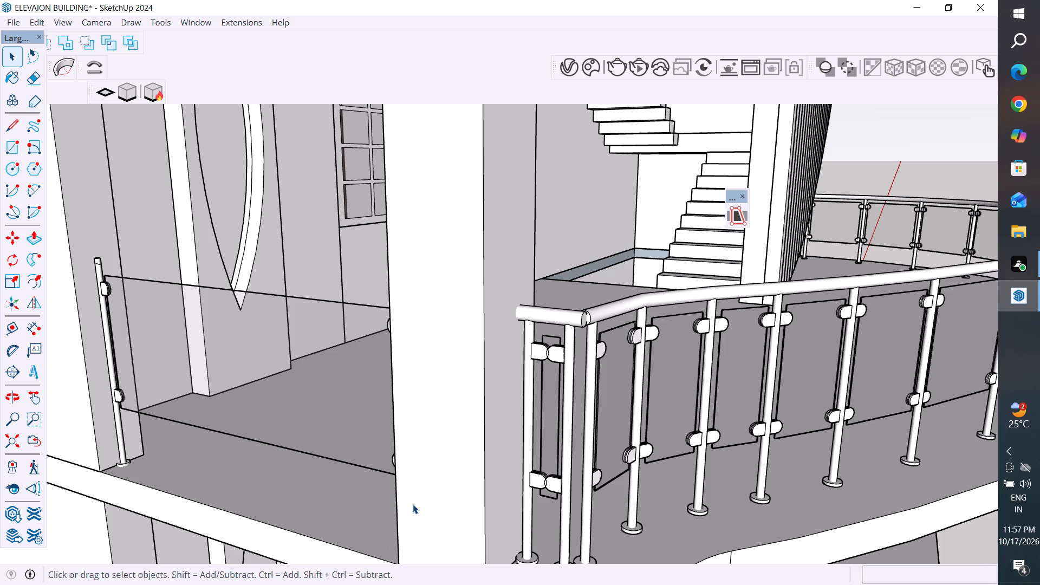
pyautogui.scroll(-6, 599, 439)
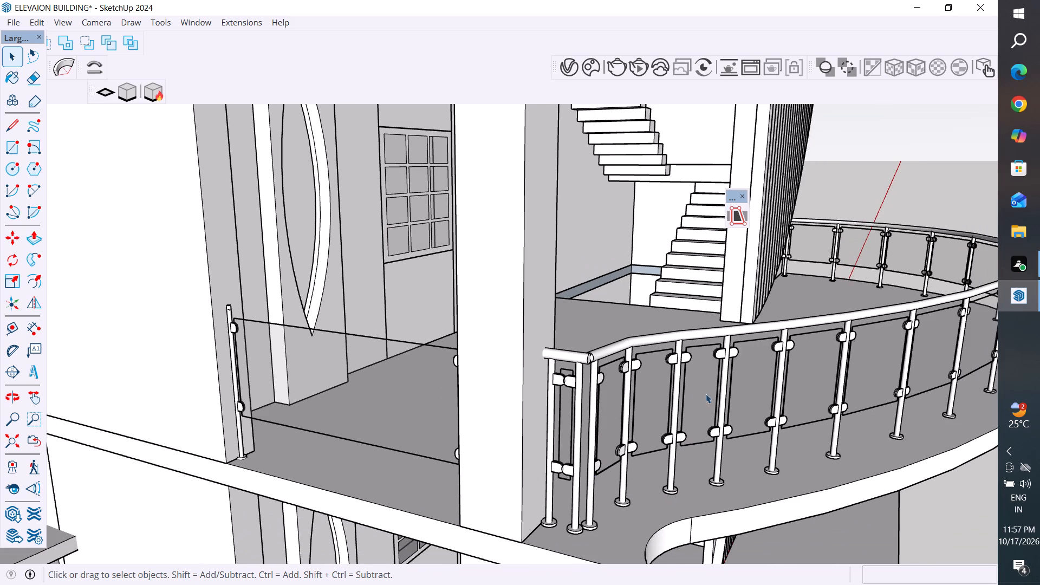
pyautogui.scroll(-5, 574, 419)
# Copy the short connecting rail up about 10' 5 7/16" to the roof corner beside the curved roof rail's end pole, and clear the selection.
pyautogui.click(579, 425)
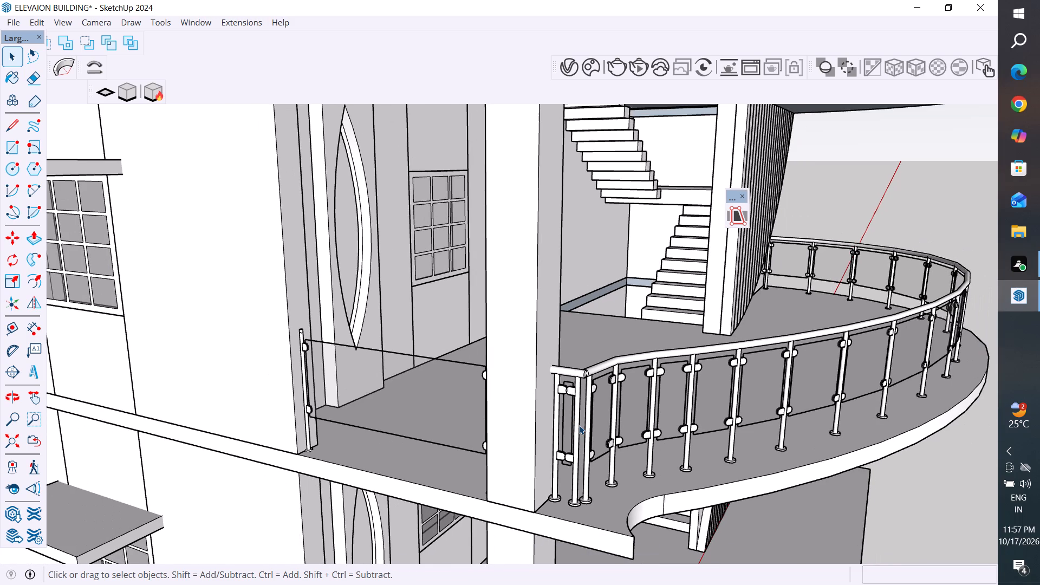
pyautogui.press('m')
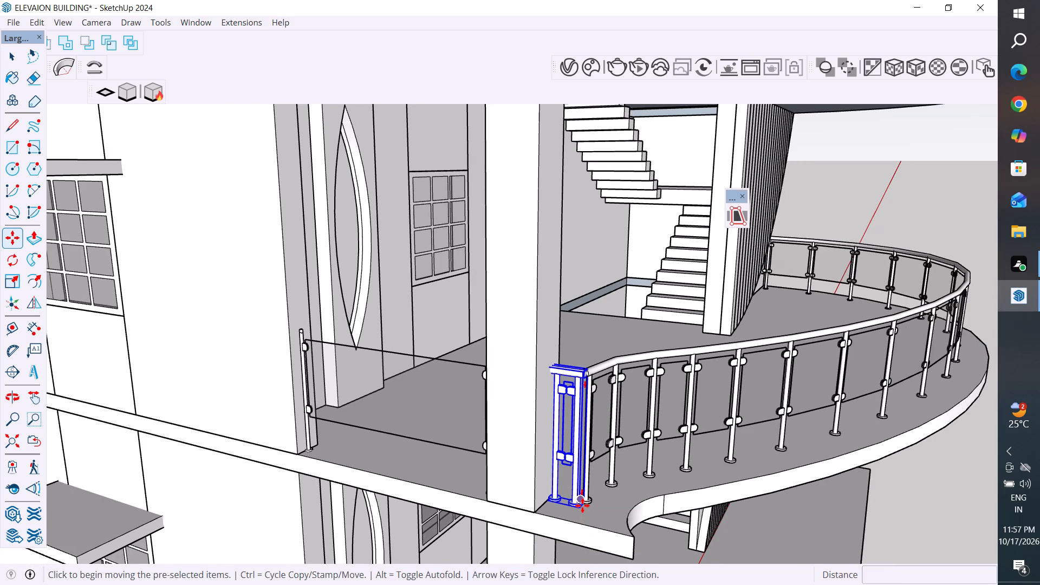
pyautogui.click(582, 505)
pyautogui.scroll(-7, 582, 505)
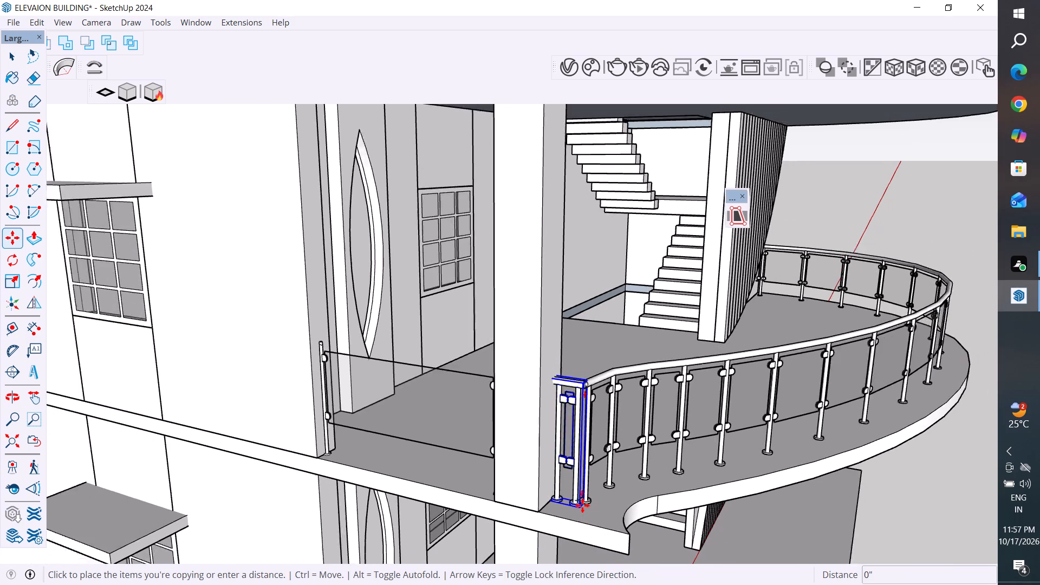
pyautogui.scroll(-3, 582, 505)
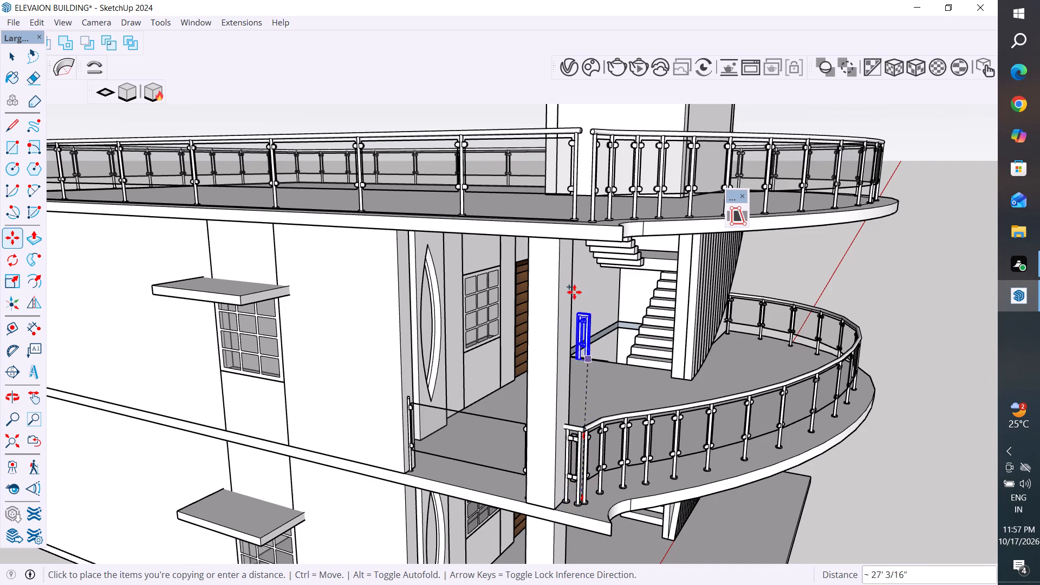
pyautogui.scroll(12, 570, 232)
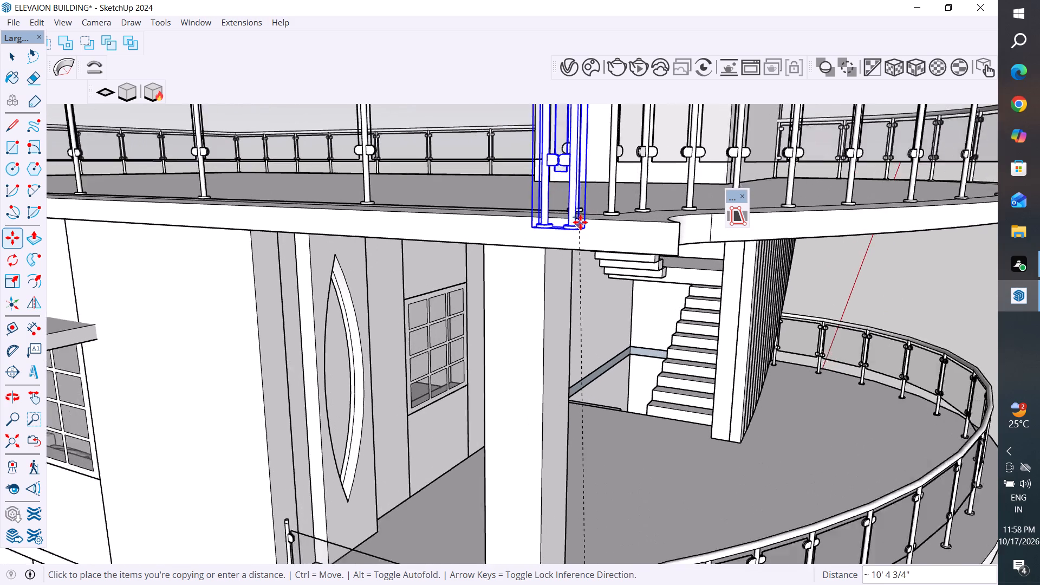
pyautogui.scroll(9, 590, 214)
pyautogui.moveTo(609, 218); pyautogui.dragTo(646, 341, button='middle')
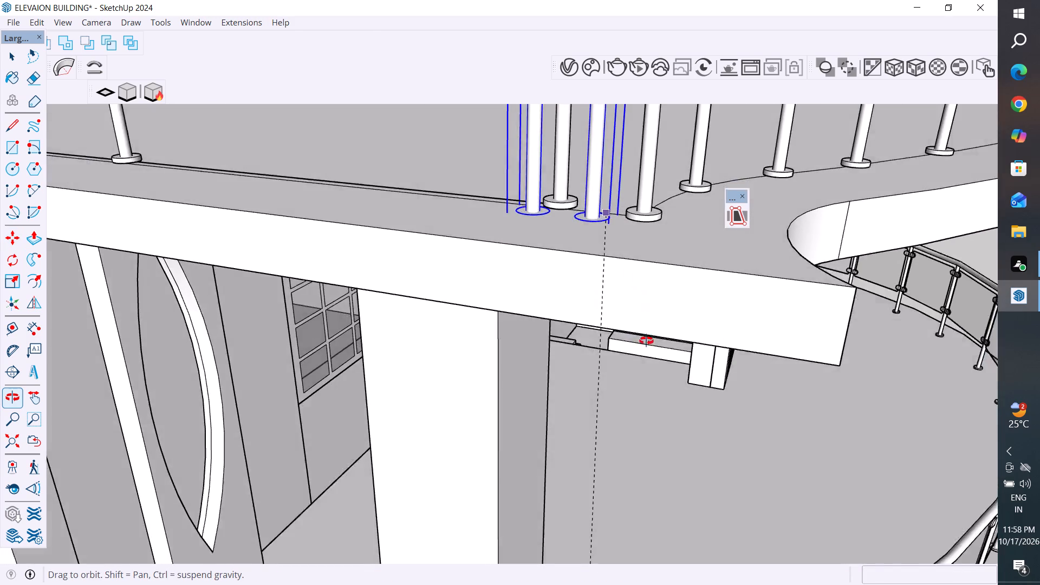
pyautogui.moveTo(646, 341); pyautogui.dragTo(646, 437, button='middle')
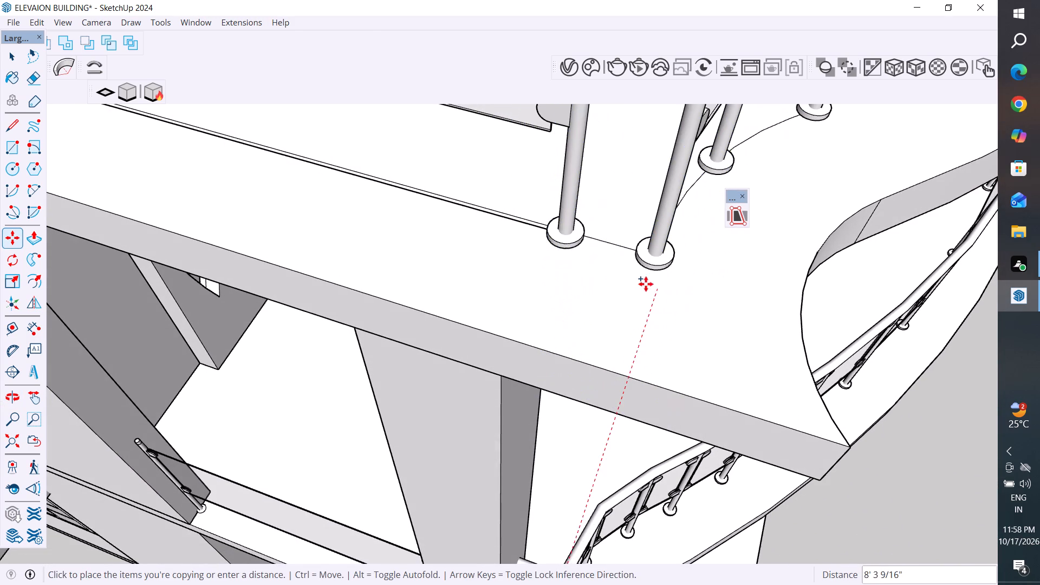
pyautogui.scroll(3, 641, 277)
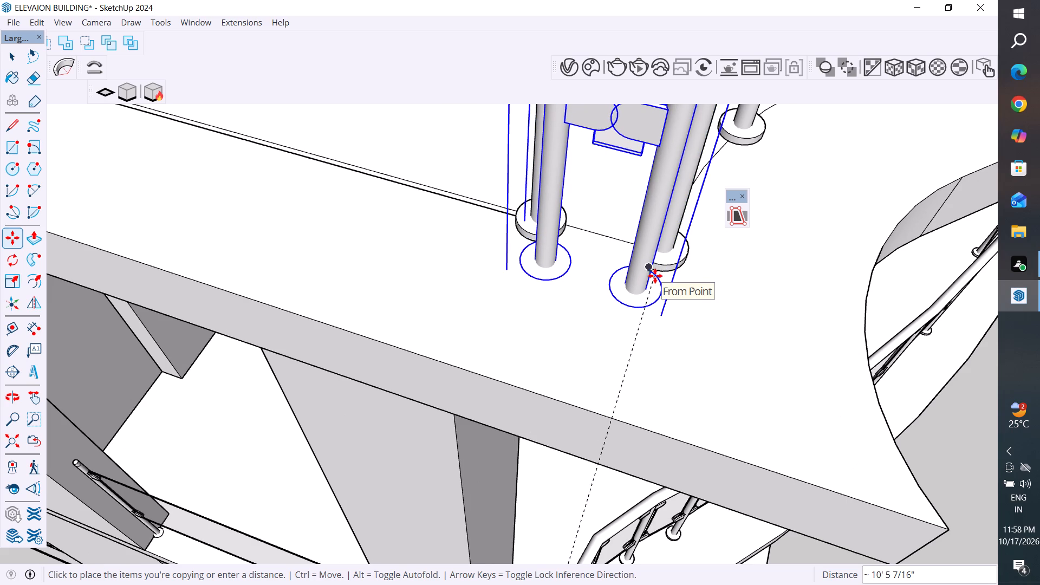
pyautogui.click(655, 277)
pyautogui.scroll(-13, 515, 479)
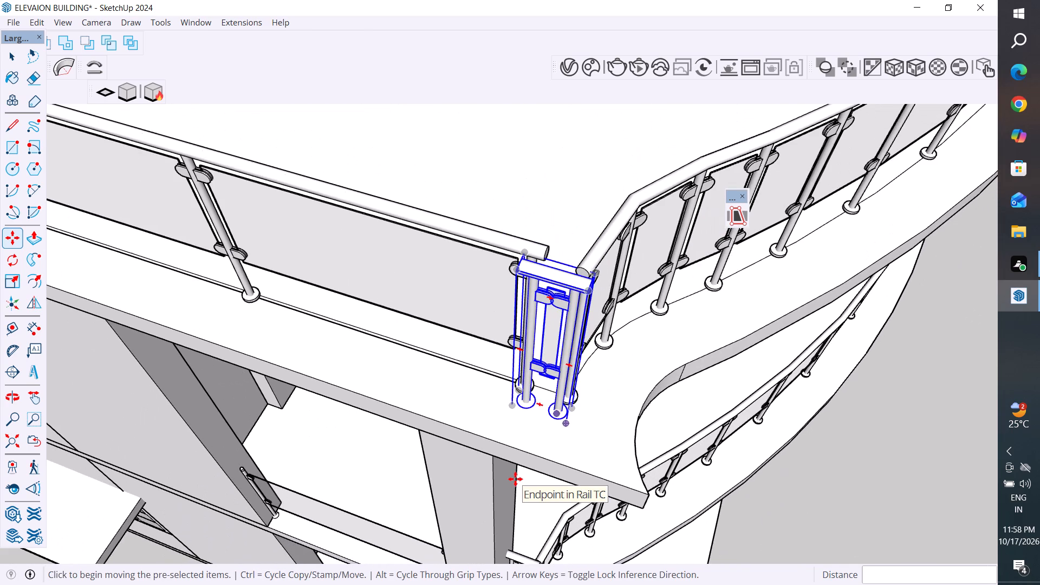
pyautogui.click(9, 57)
pyautogui.scroll(-6, 380, 486)
pyautogui.click(759, 477)
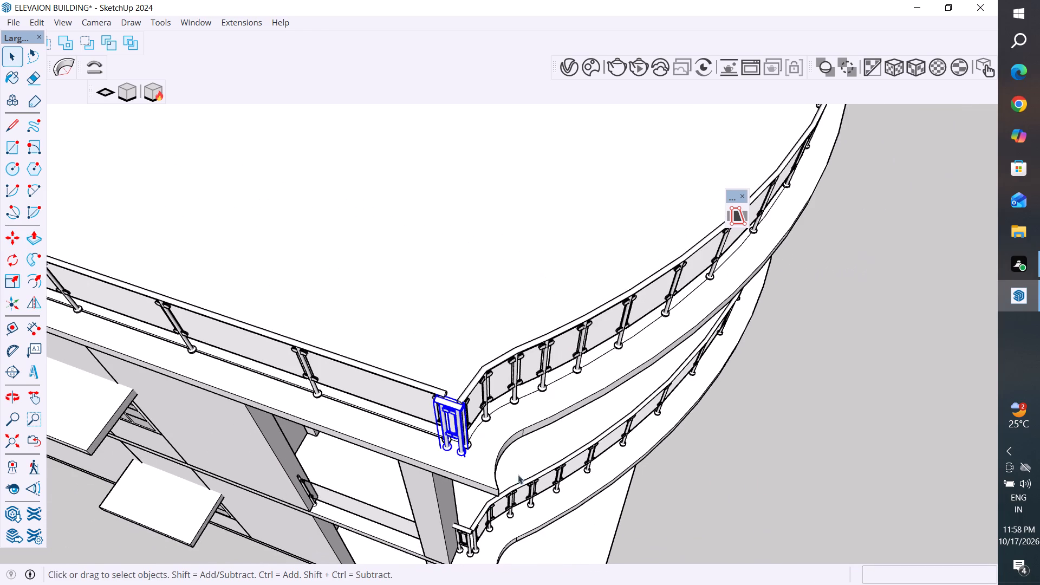
# Examine the copied short rail at the roof corner from above and from the front, against the adjoining straight and curved rails.
pyautogui.scroll(3, 482, 439)
pyautogui.scroll(3, 465, 397)
pyautogui.moveTo(465, 394); pyautogui.dragTo(455, 322, button='middle')
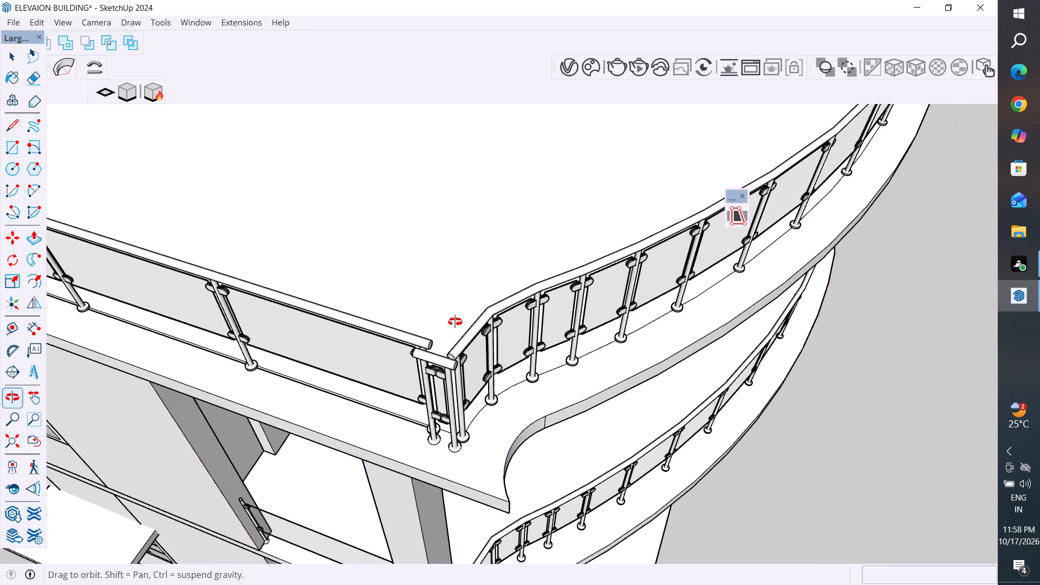
pyautogui.moveTo(455, 322); pyautogui.dragTo(450, 263, button='middle')
pyautogui.scroll(1, 447, 222)
pyautogui.scroll(-5, 435, 469)
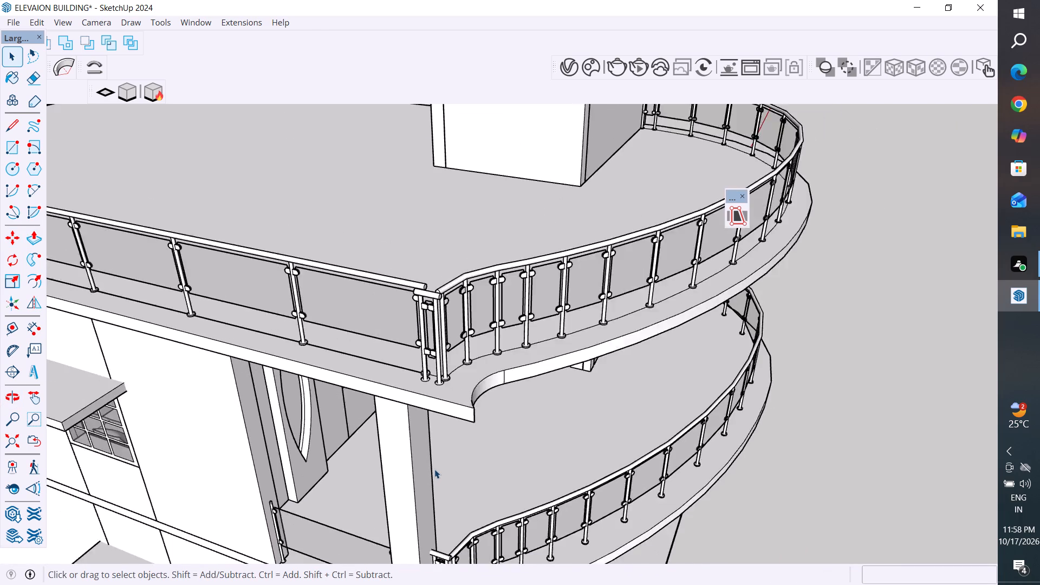
pyautogui.scroll(-5, 432, 470)
pyautogui.moveTo(432, 363); pyautogui.dragTo(428, 228, button='middle')
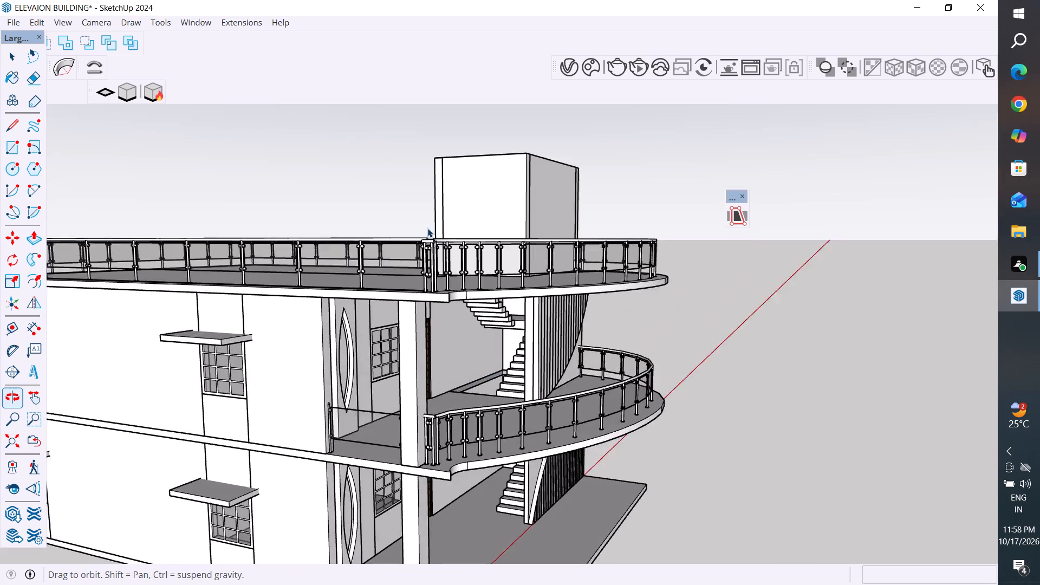
pyautogui.scroll(11, 424, 228)
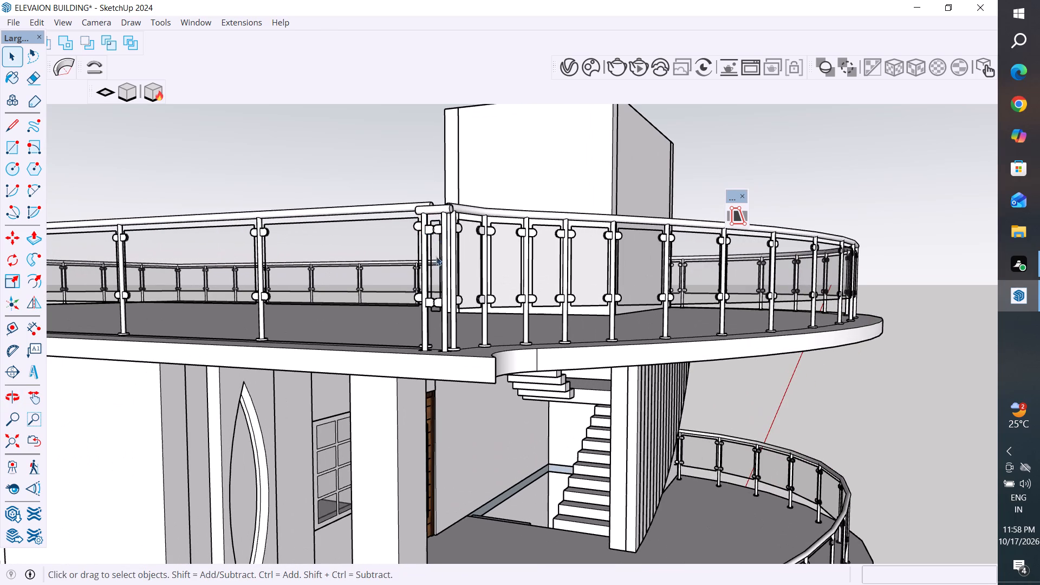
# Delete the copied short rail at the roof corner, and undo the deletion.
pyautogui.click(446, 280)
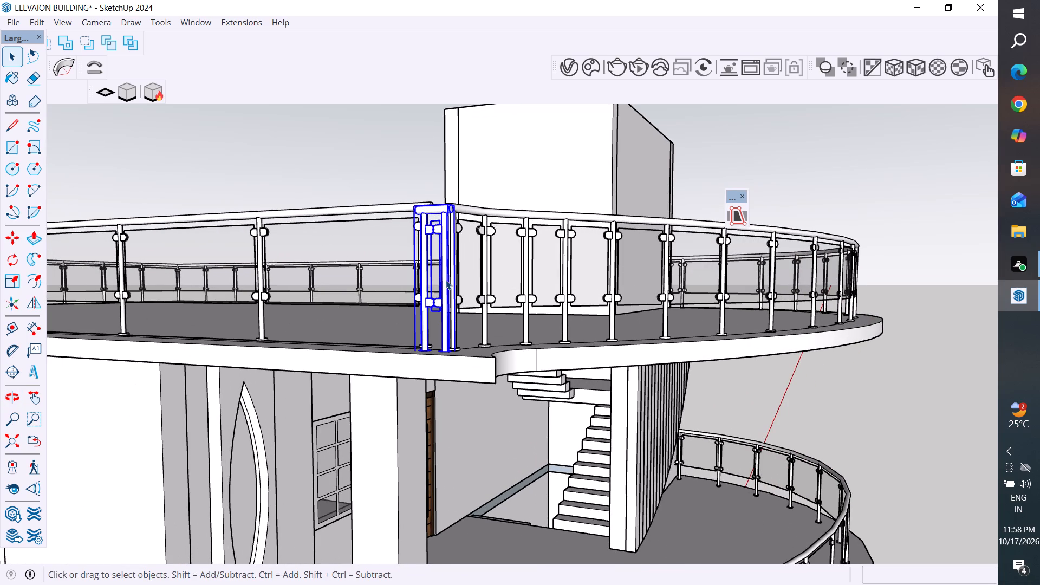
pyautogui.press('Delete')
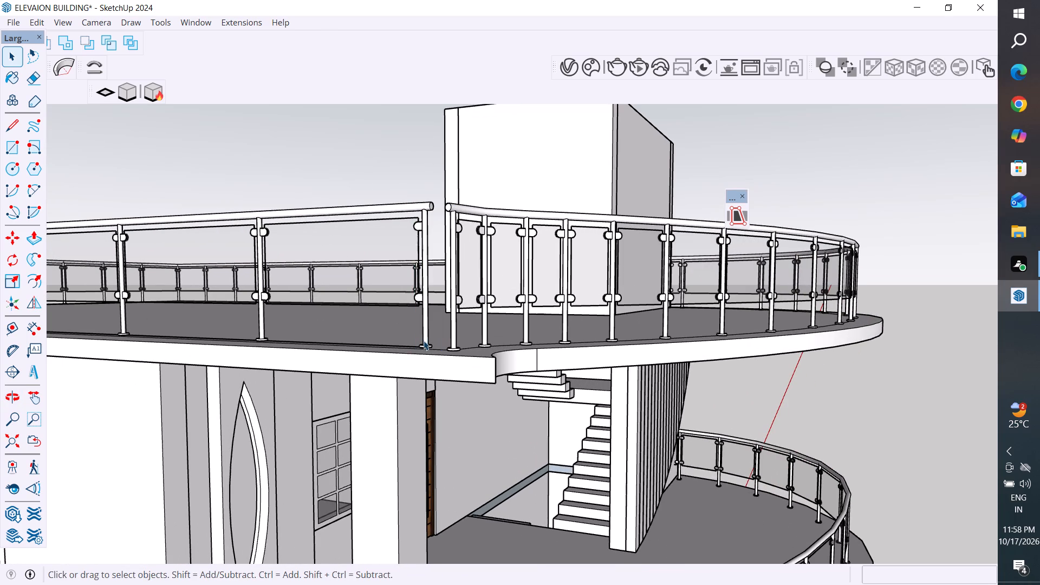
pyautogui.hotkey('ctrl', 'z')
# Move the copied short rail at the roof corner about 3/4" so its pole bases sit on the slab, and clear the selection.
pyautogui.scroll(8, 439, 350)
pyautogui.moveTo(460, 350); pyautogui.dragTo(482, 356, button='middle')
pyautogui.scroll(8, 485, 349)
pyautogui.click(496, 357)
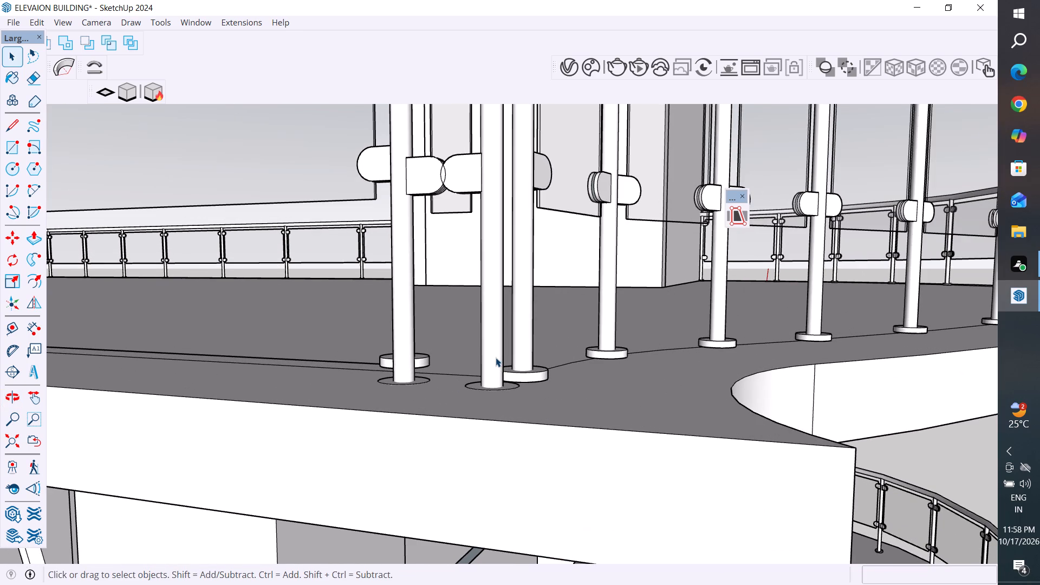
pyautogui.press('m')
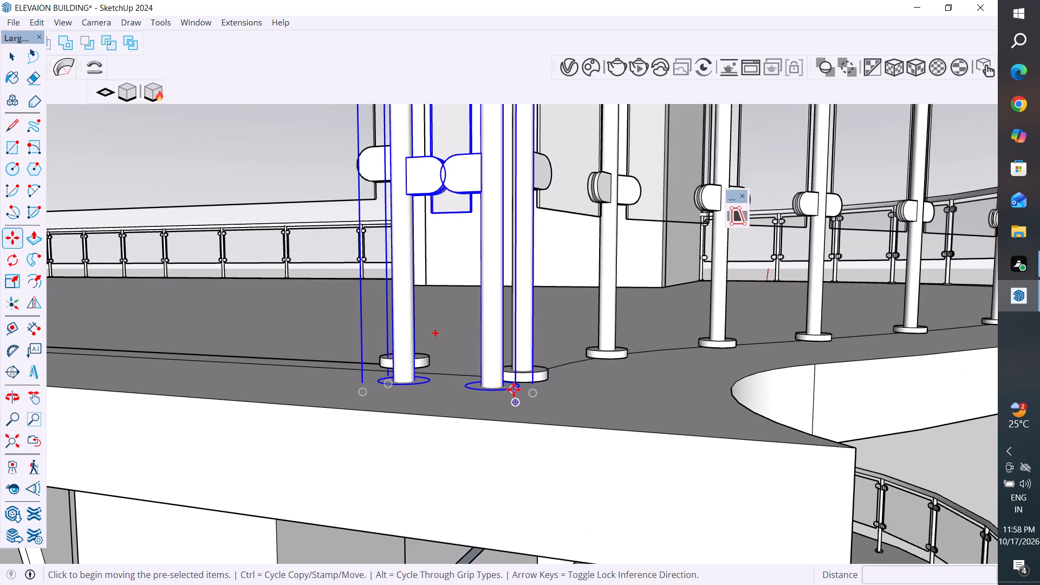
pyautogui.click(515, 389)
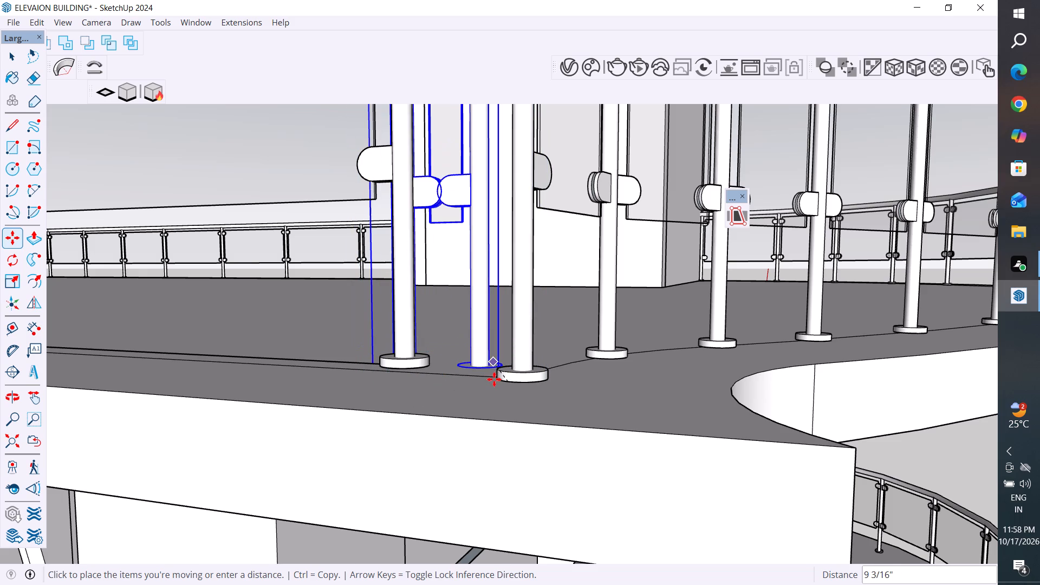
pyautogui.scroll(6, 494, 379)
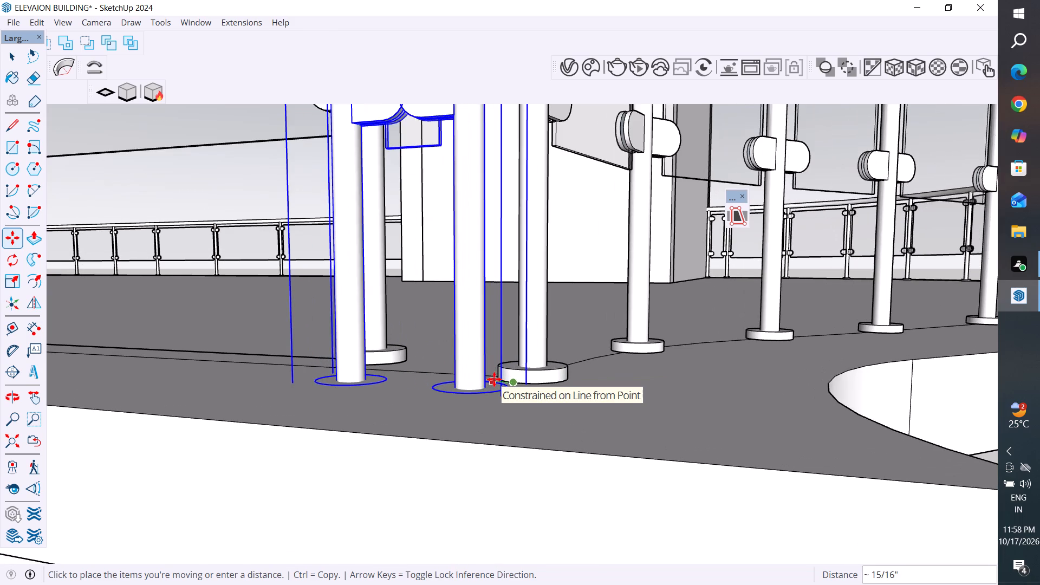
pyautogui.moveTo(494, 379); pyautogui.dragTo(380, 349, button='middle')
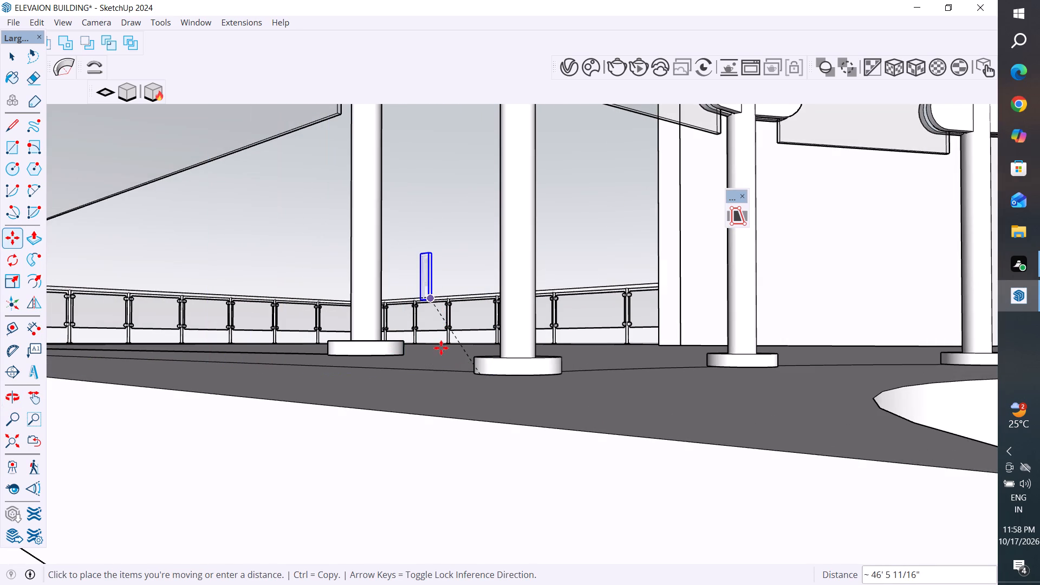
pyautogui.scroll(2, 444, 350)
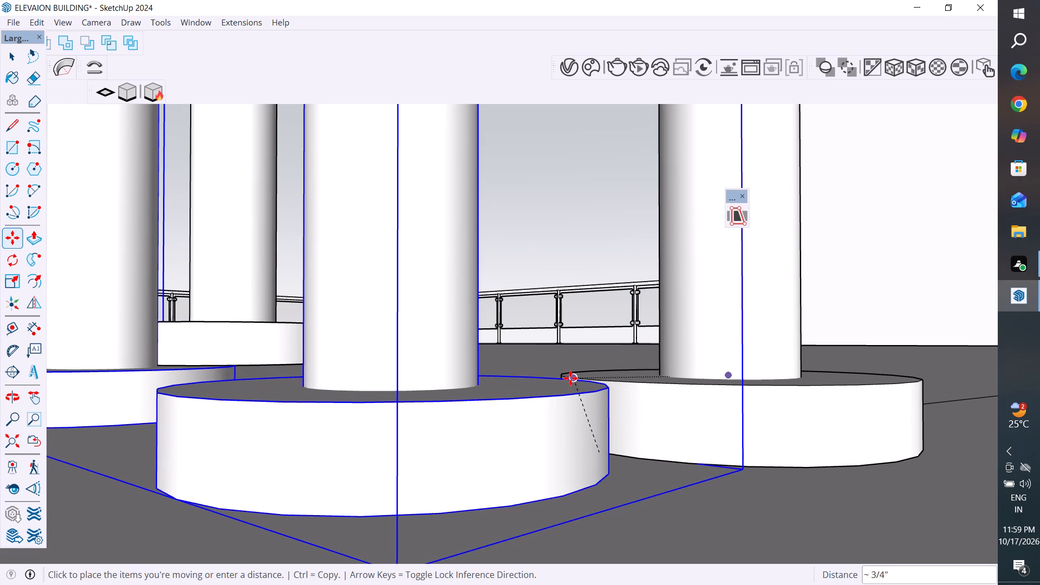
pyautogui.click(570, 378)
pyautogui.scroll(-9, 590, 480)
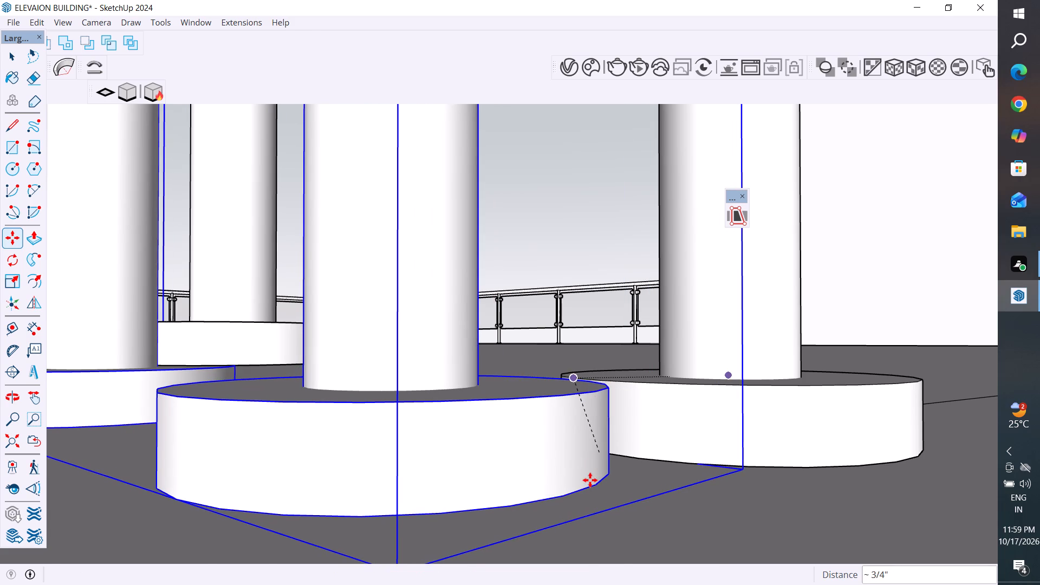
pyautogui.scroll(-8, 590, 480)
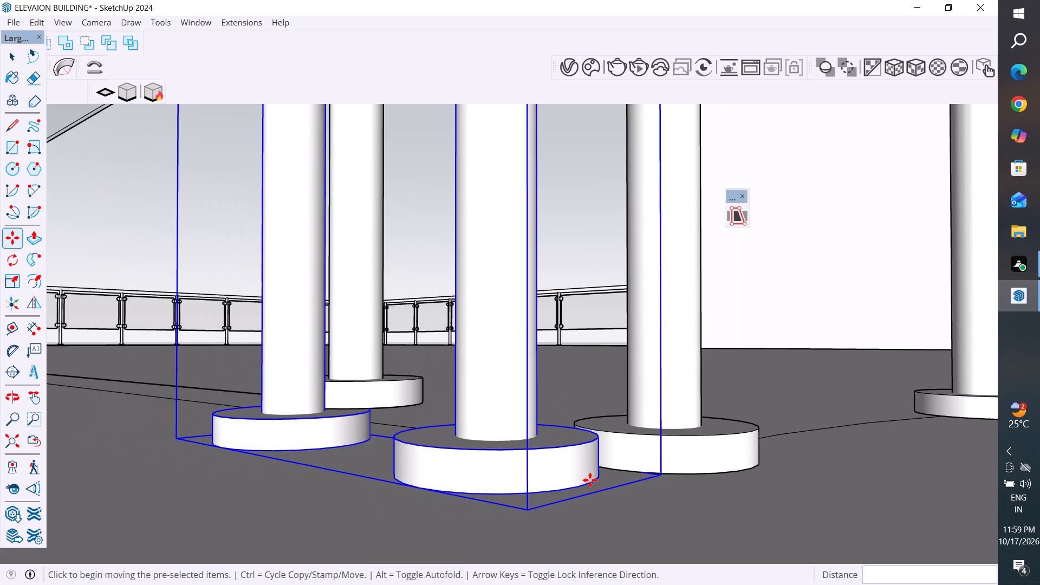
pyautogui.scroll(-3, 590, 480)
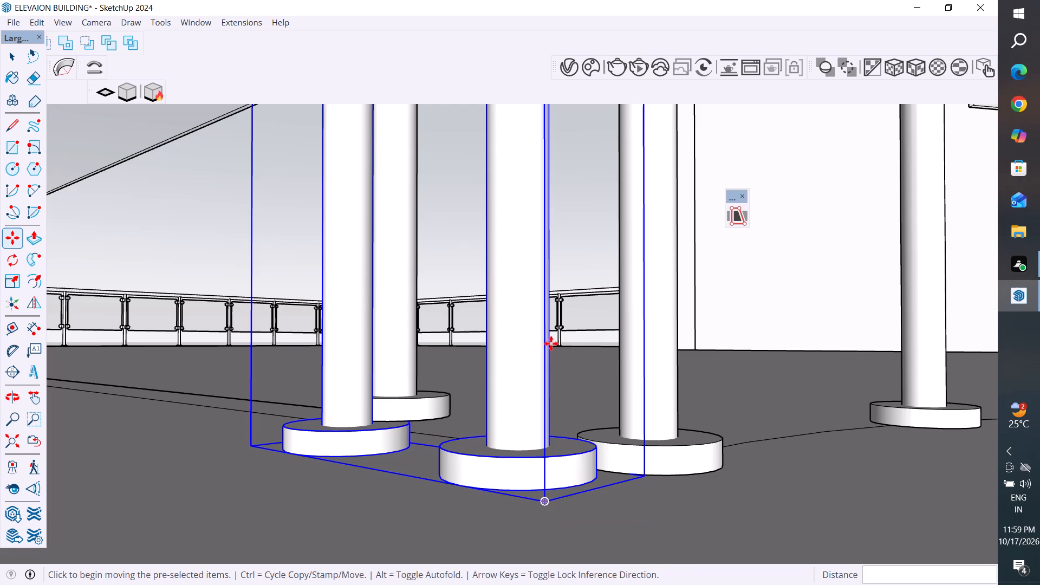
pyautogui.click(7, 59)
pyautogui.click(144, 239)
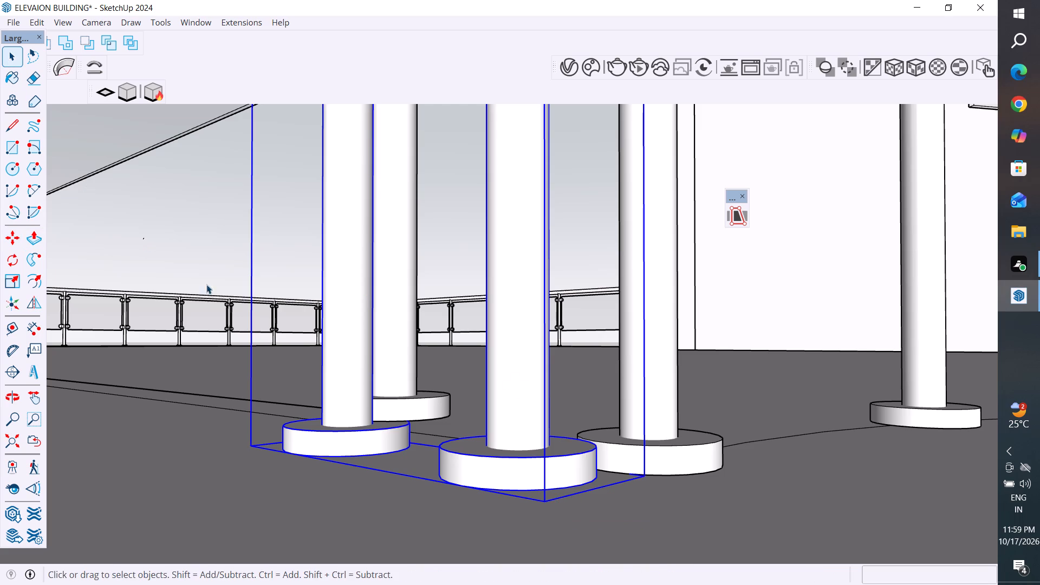
# Examine the moved short rail against the adjoining straight and curved roof rails, from the front, the side and above the roof.
pyautogui.scroll(-10, 666, 576)
pyautogui.scroll(-1, 733, 513)
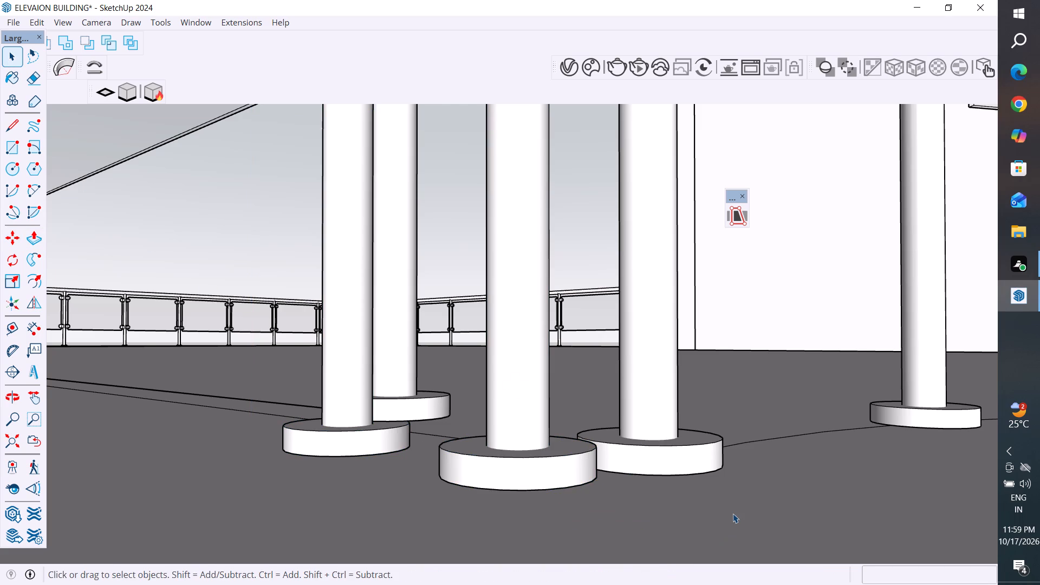
pyautogui.scroll(-13, 733, 513)
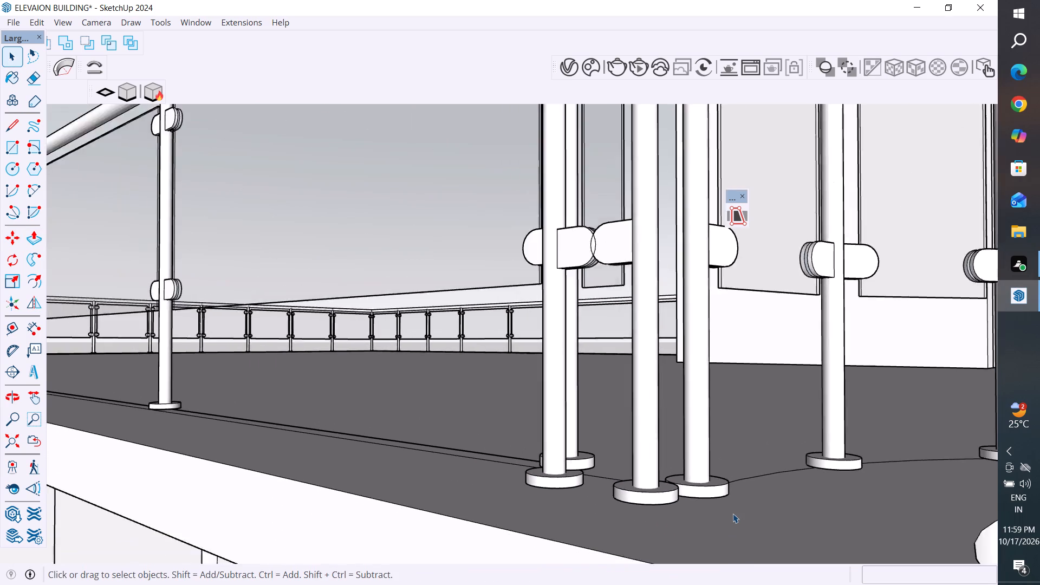
pyautogui.scroll(-12, 733, 513)
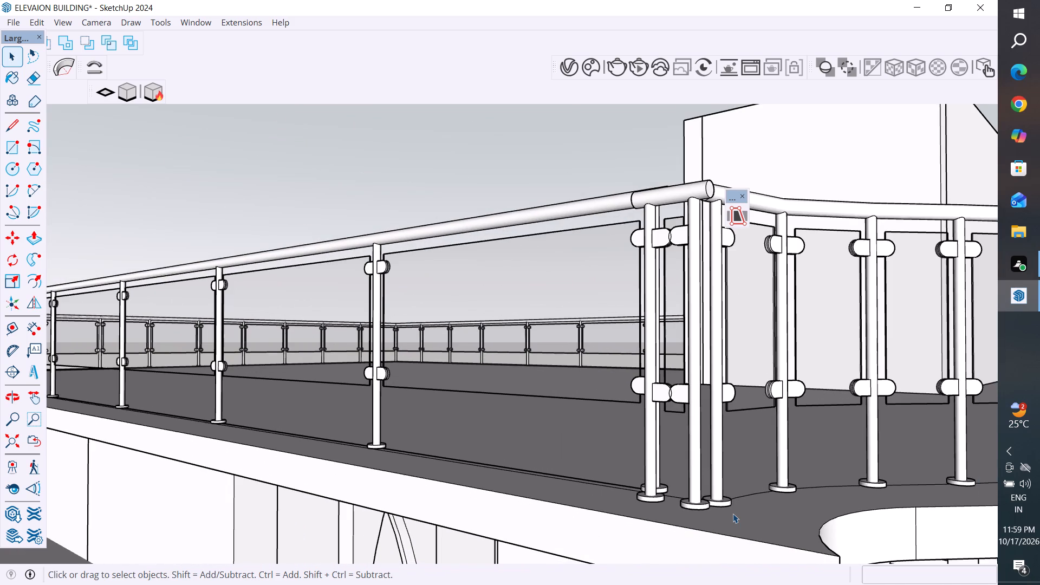
pyautogui.moveTo(733, 513); pyautogui.dragTo(470, 584, button='middle')
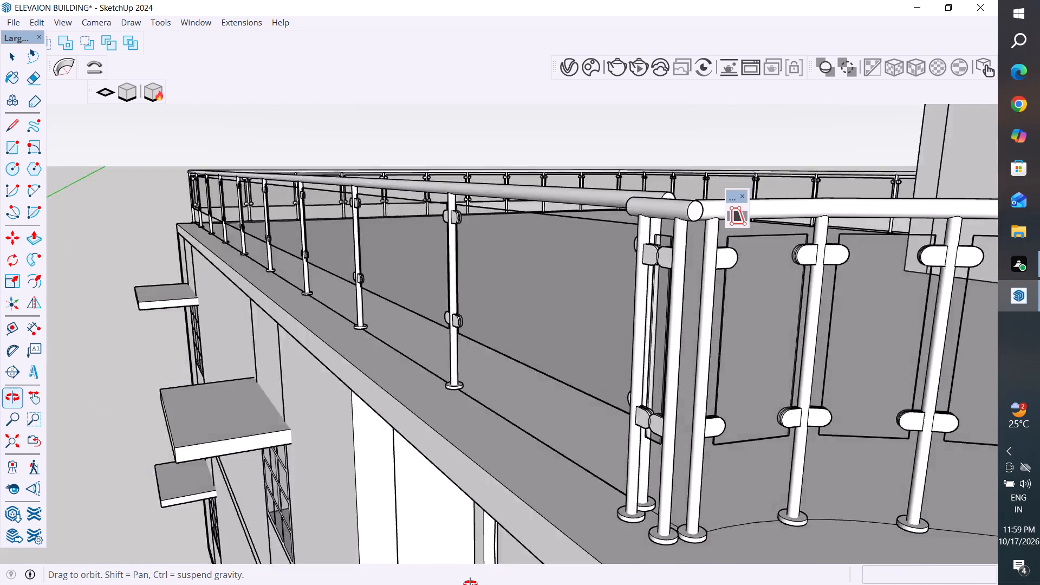
pyautogui.moveTo(470, 584); pyautogui.dragTo(433, 584, button='middle')
pyautogui.scroll(-2, 521, 348)
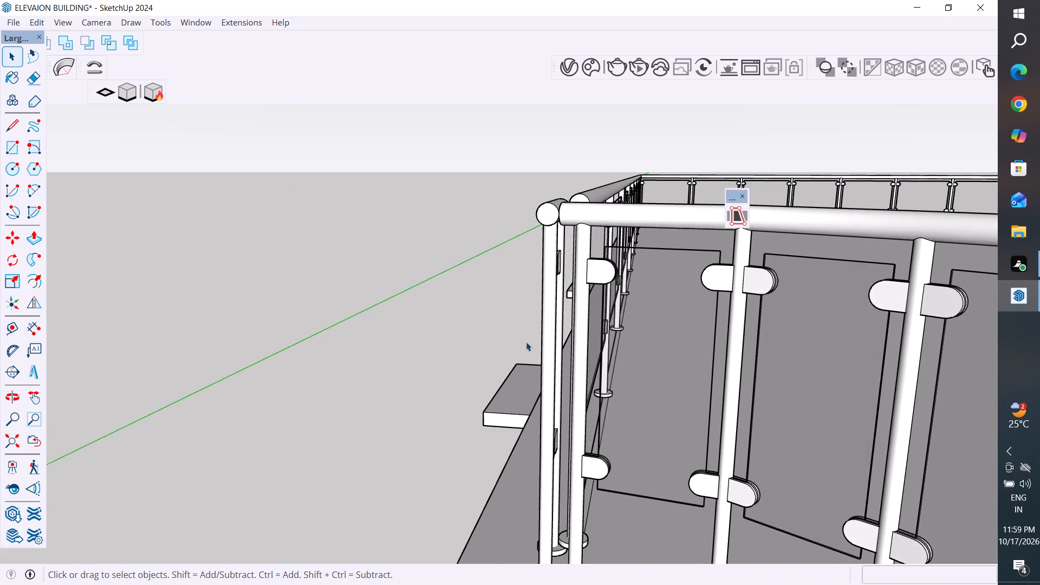
pyautogui.scroll(-2, 526, 342)
pyautogui.moveTo(588, 314); pyautogui.dragTo(597, 467, button='middle')
pyautogui.scroll(-11, 646, 363)
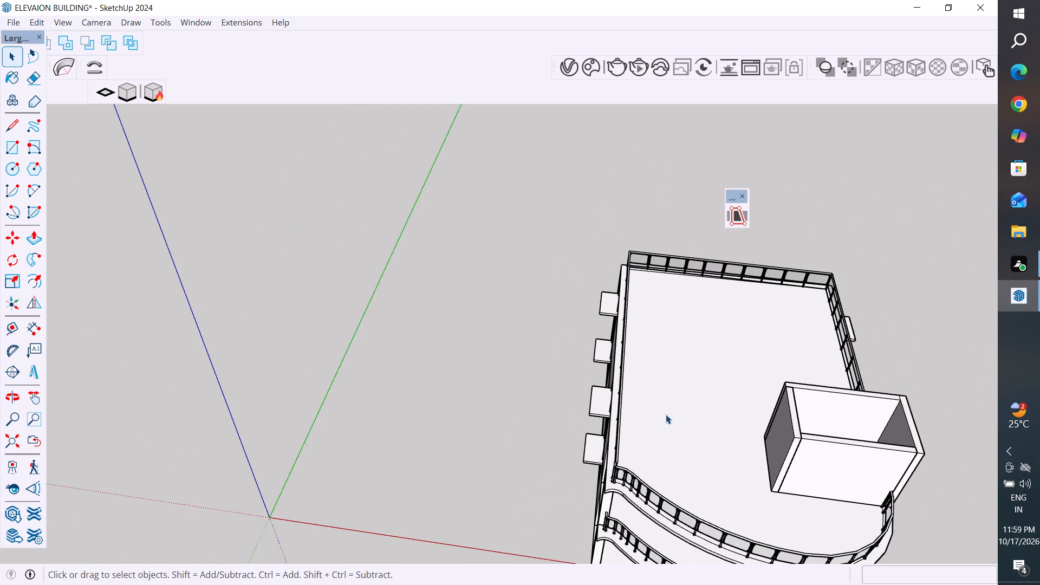
pyautogui.scroll(5, 615, 515)
pyautogui.moveTo(809, 224); pyautogui.dragTo(763, 367, button='middle')
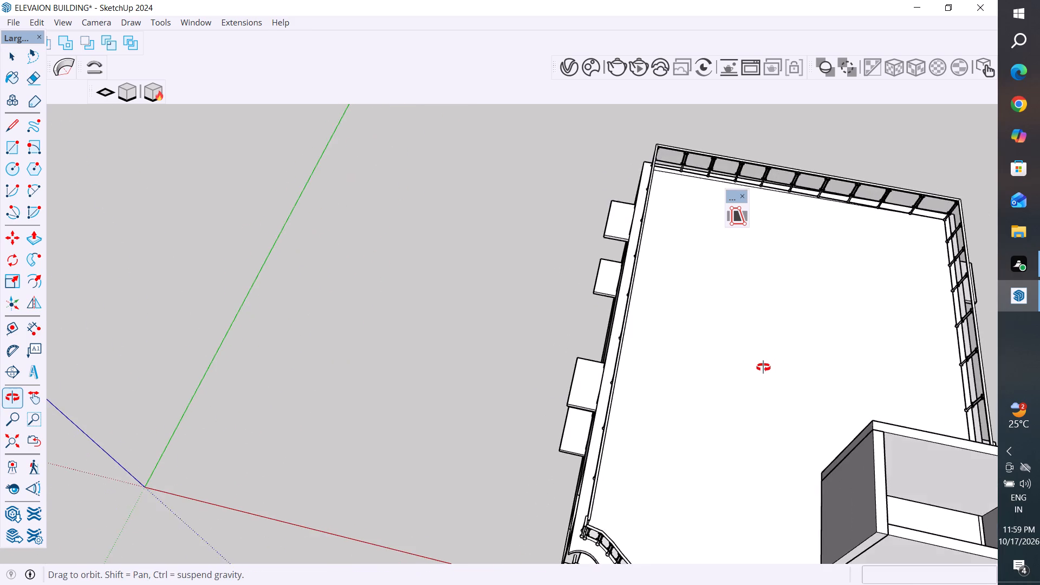
pyautogui.moveTo(763, 367); pyautogui.dragTo(761, 370, button='middle')
pyautogui.scroll(1, 761, 370)
pyautogui.scroll(-13, 792, 306)
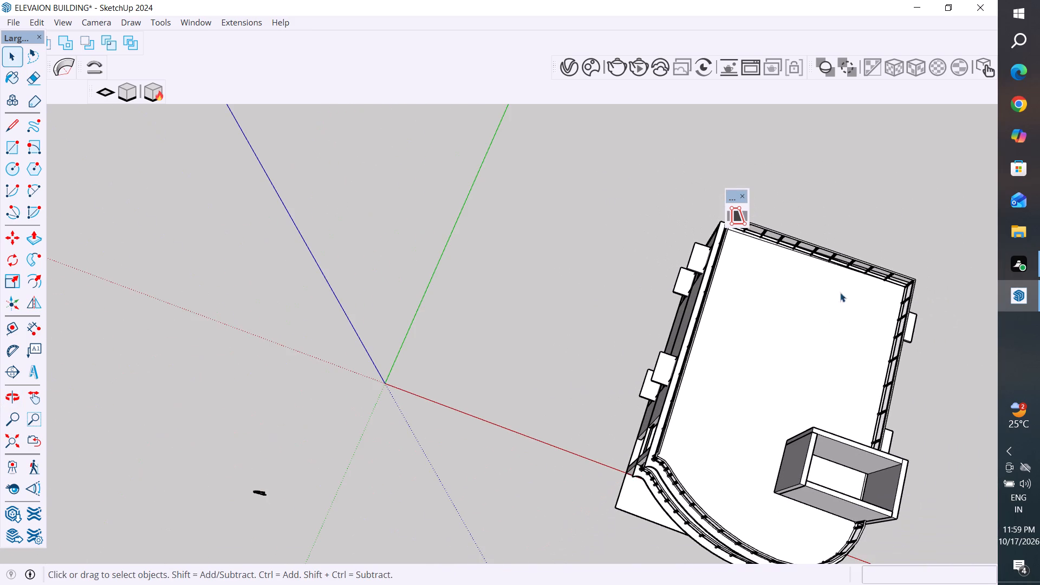
pyautogui.moveTo(847, 279); pyautogui.dragTo(796, 387, button='middle')
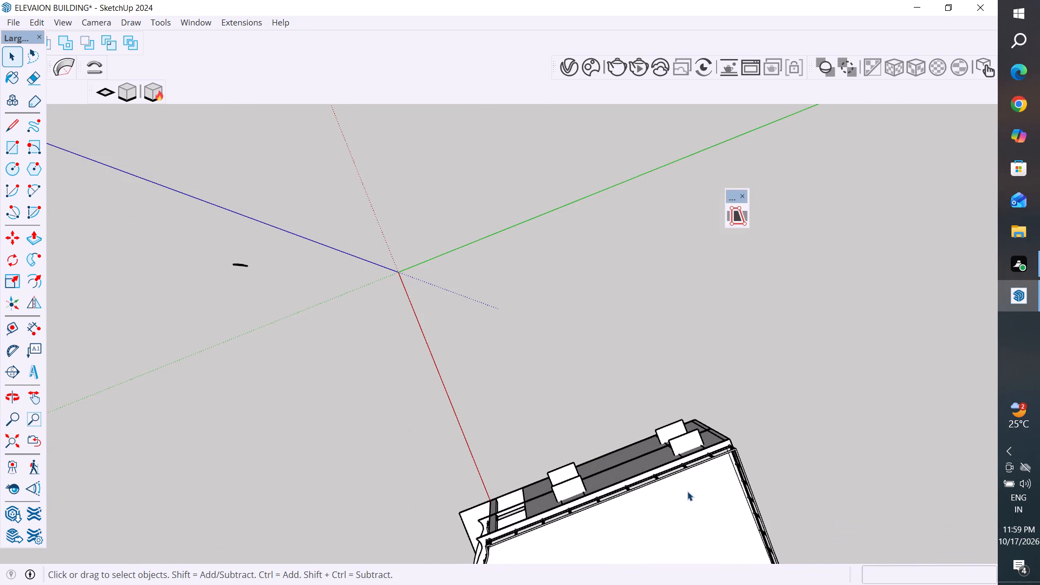
pyautogui.moveTo(688, 492); pyautogui.dragTo(674, 339, button='middle')
# Delete the short connecting rail at the roof corner between the straight and curved rails.
pyautogui.scroll(6, 499, 534)
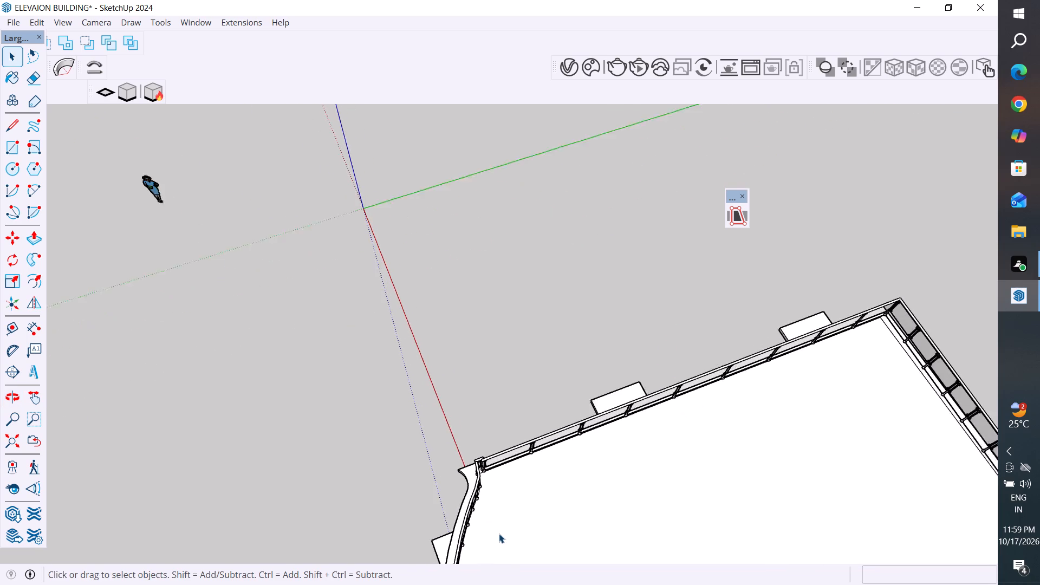
pyautogui.scroll(5, 499, 526)
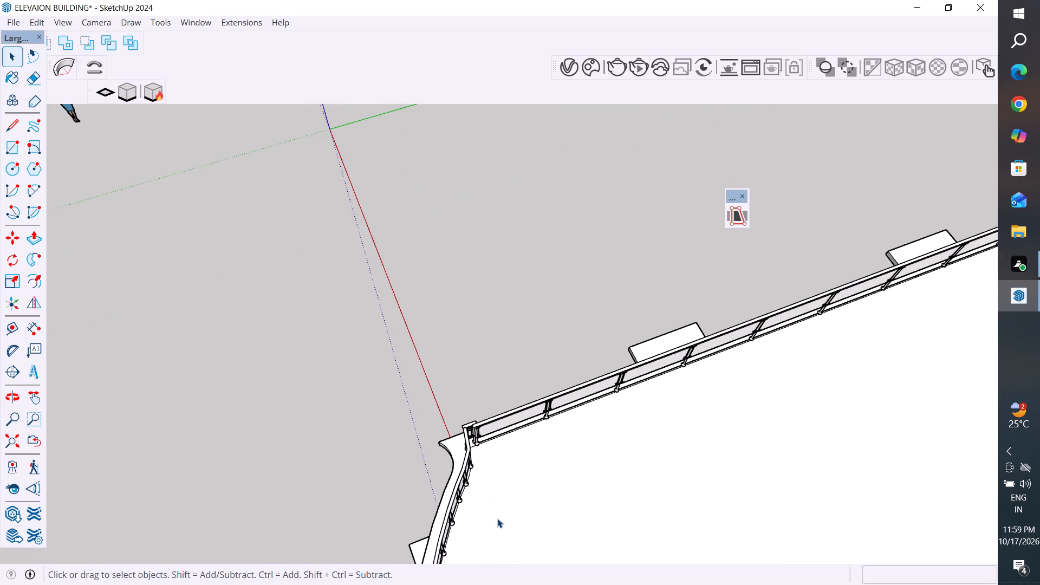
pyautogui.scroll(7, 489, 497)
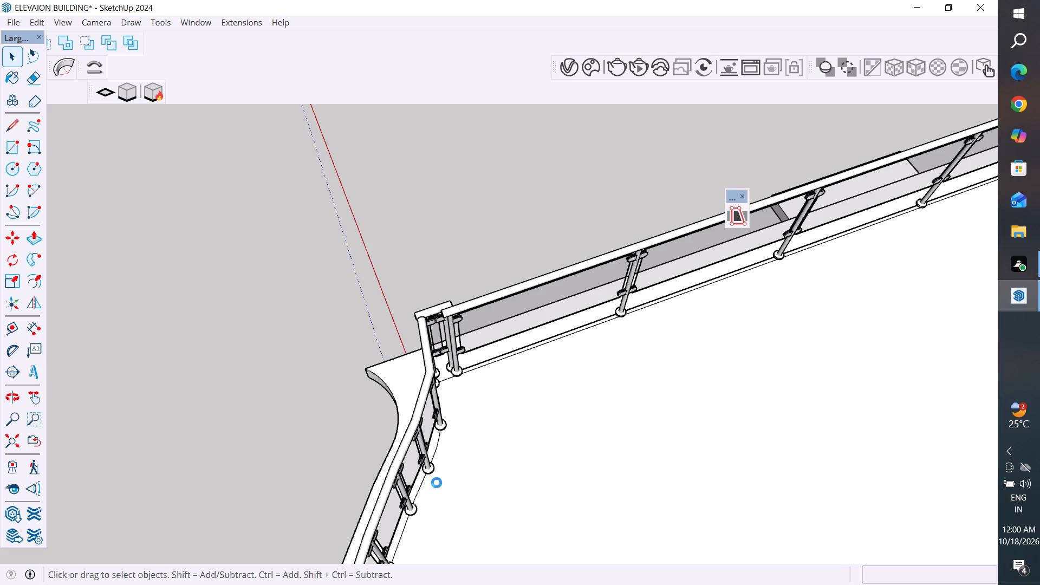
pyautogui.scroll(3, 440, 316)
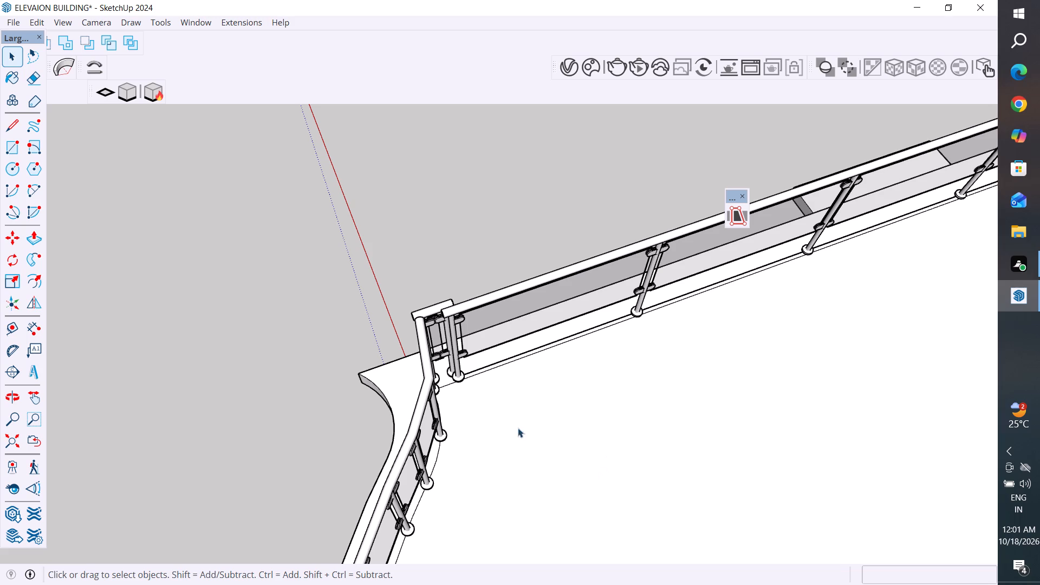
pyautogui.scroll(11, 431, 320)
pyautogui.click(435, 304)
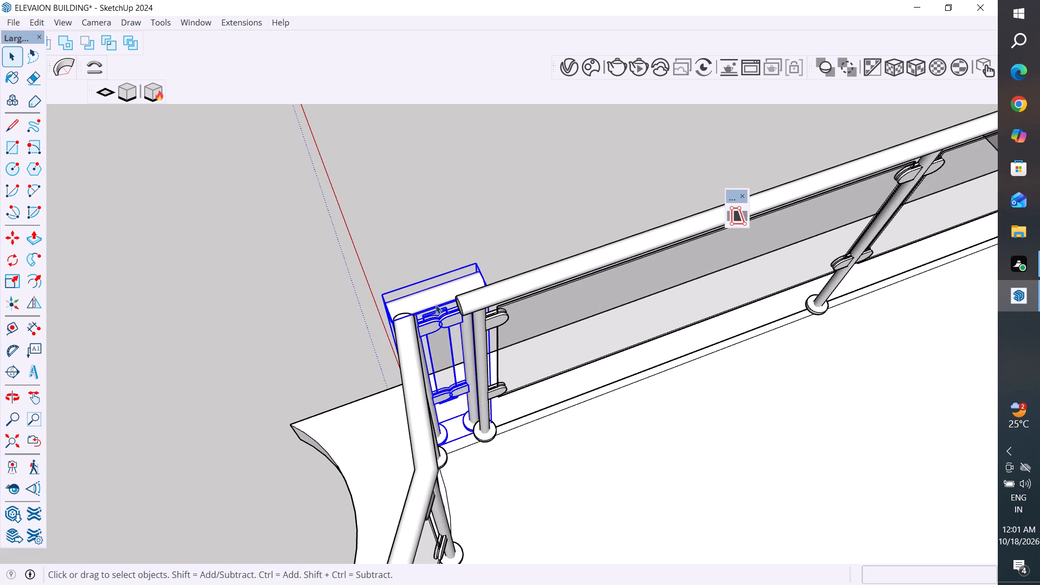
pyautogui.press('Delete')
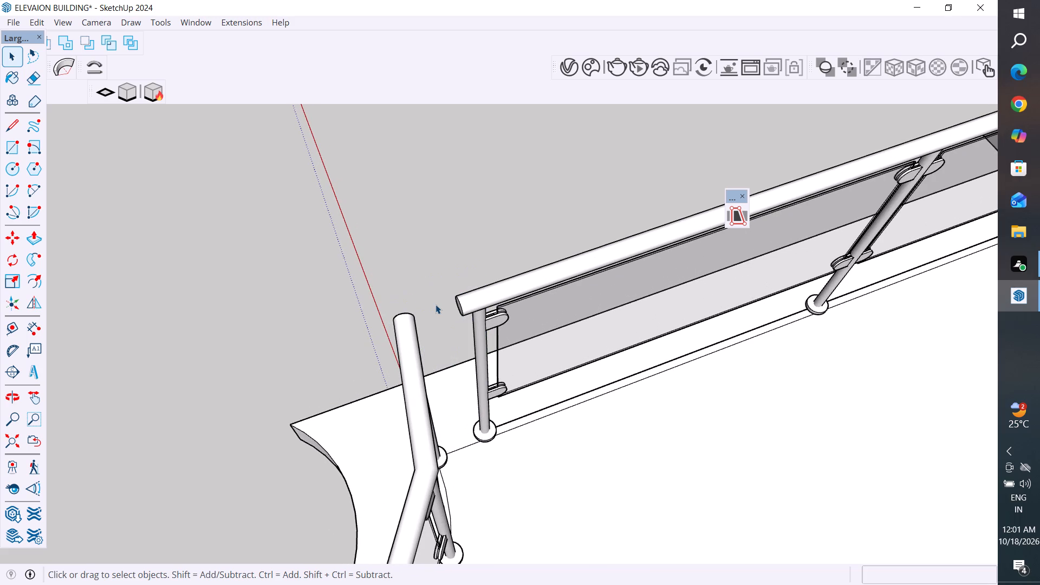
# Examine the open roof corner and the railing around the whole roof from above.
pyautogui.scroll(1, 435, 304)
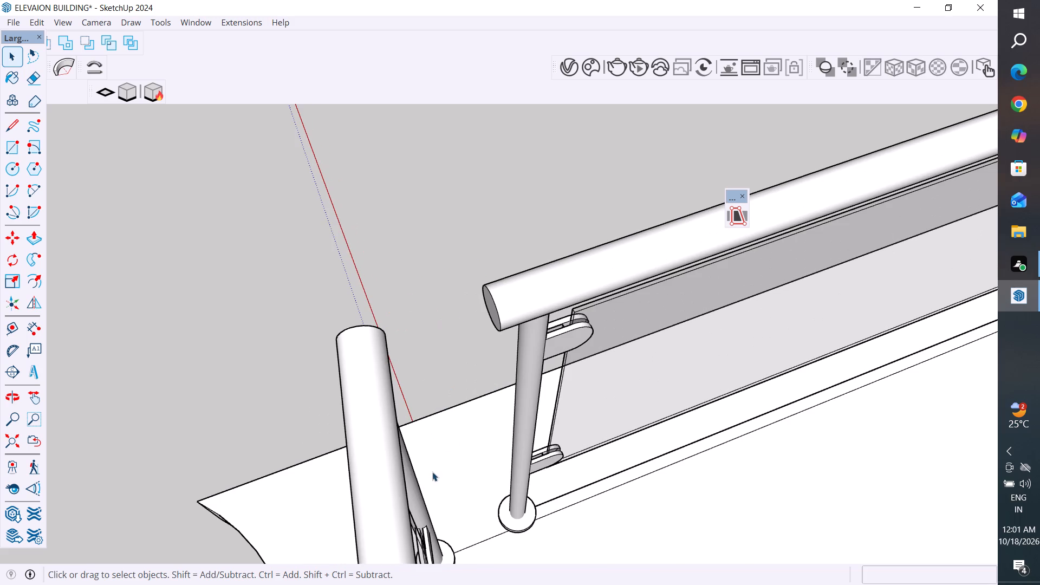
pyautogui.scroll(-5, 415, 289)
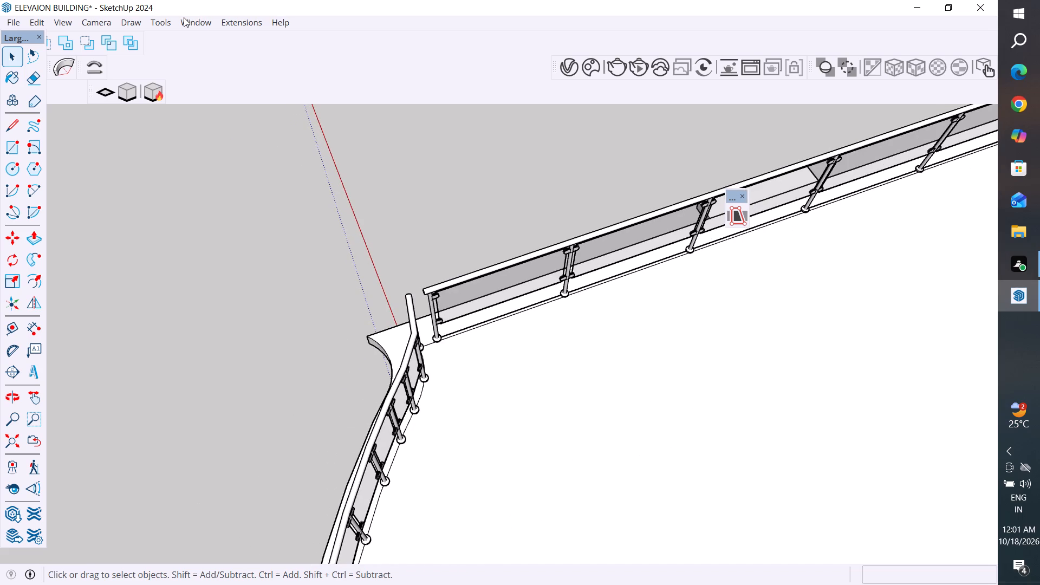
pyautogui.scroll(-4, 271, 257)
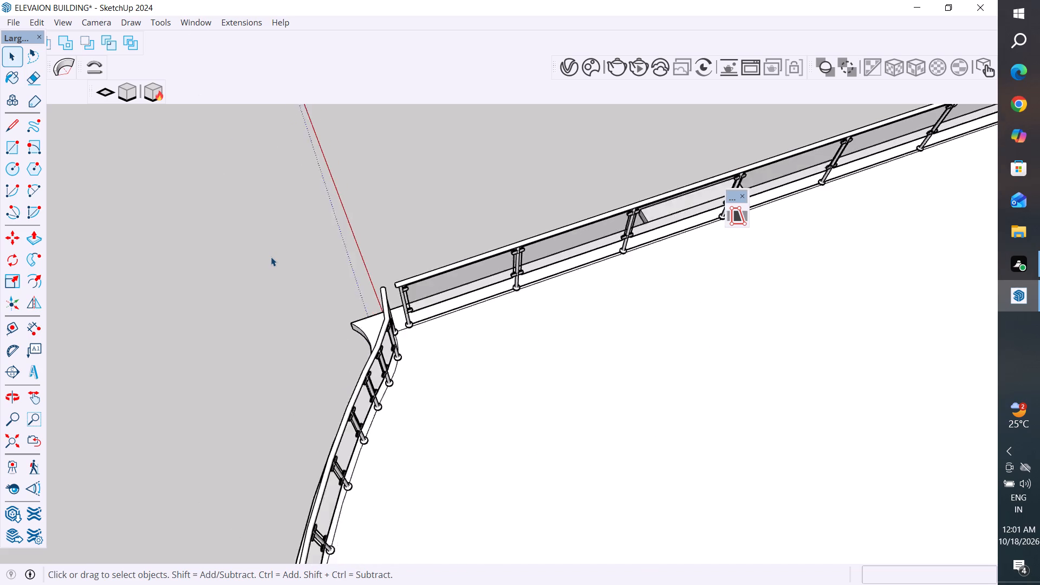
pyautogui.scroll(-2, 271, 257)
pyautogui.moveTo(245, 319); pyautogui.dragTo(328, 252, button='middle')
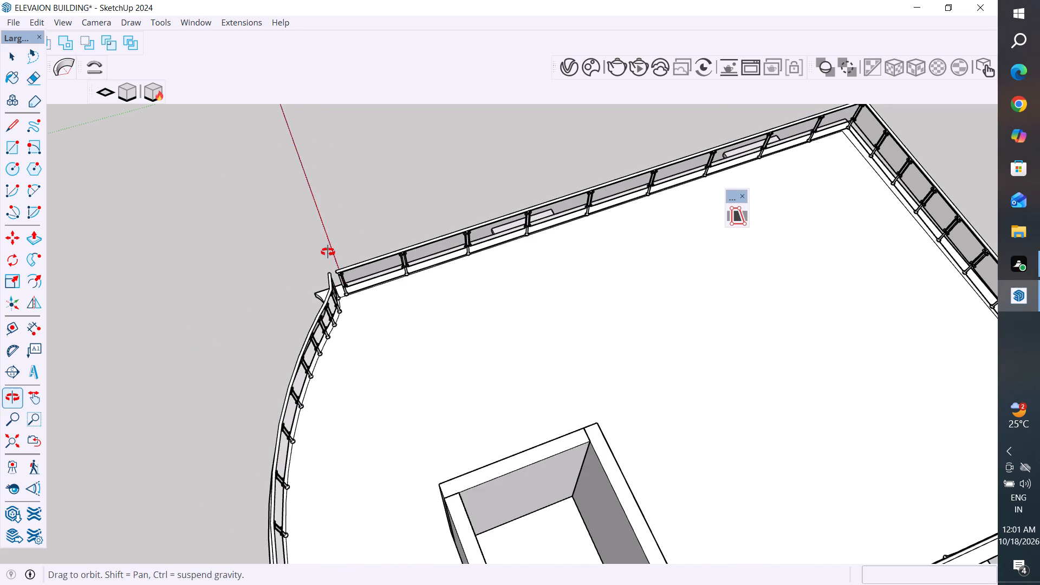
pyautogui.moveTo(328, 252); pyautogui.dragTo(432, 232, button='middle')
pyautogui.moveTo(679, 307); pyautogui.dragTo(495, 331, button='middle')
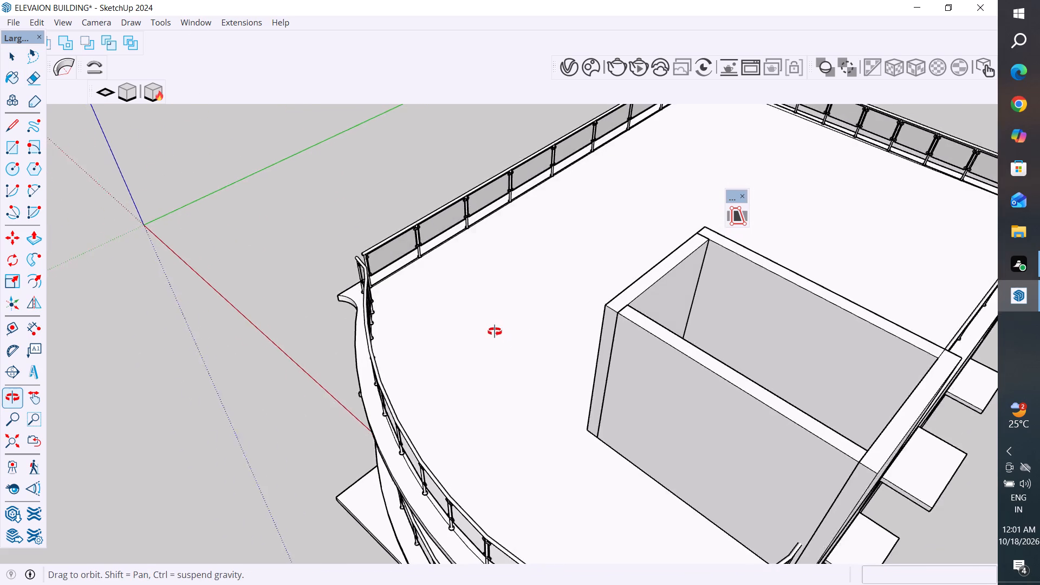
pyautogui.moveTo(495, 331); pyautogui.dragTo(467, 326, button='middle')
pyautogui.scroll(-6, 585, 256)
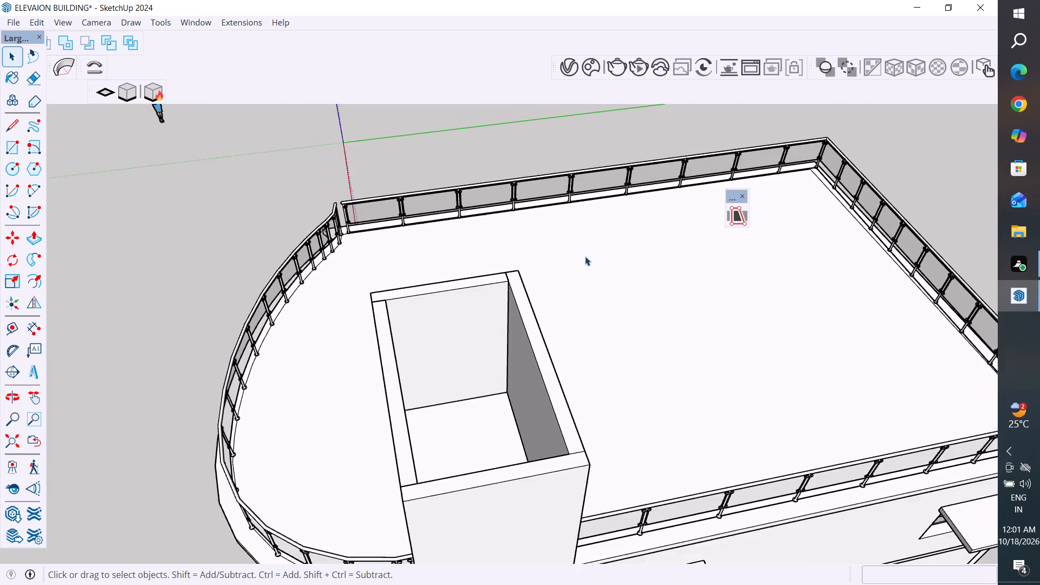
pyautogui.moveTo(613, 214); pyautogui.dragTo(607, 344, button='middle')
pyautogui.scroll(1, 607, 344)
pyautogui.scroll(-5, 607, 278)
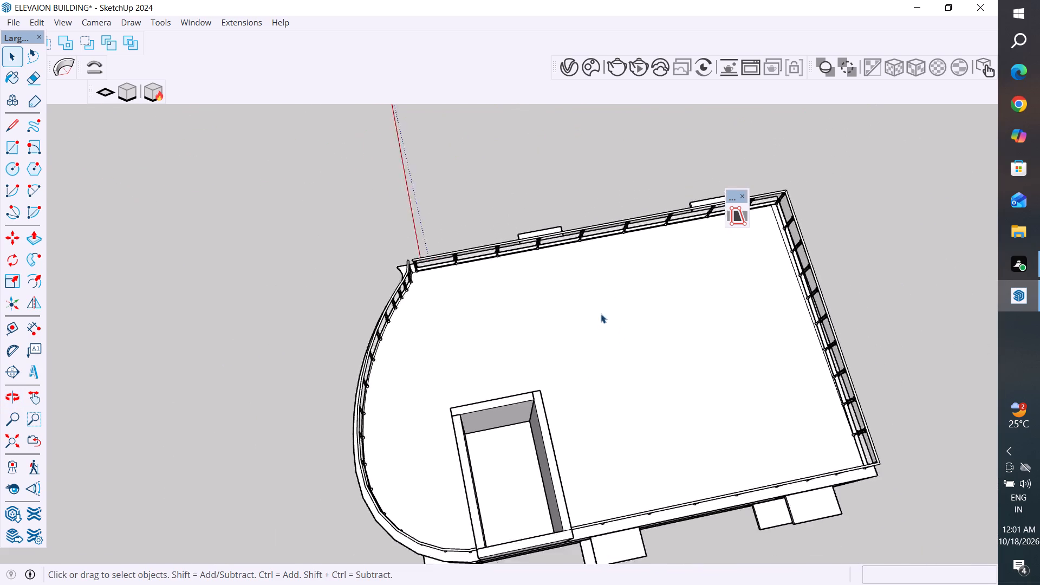
pyautogui.scroll(-6, 589, 333)
pyautogui.moveTo(597, 328); pyautogui.dragTo(594, 419, button='middle')
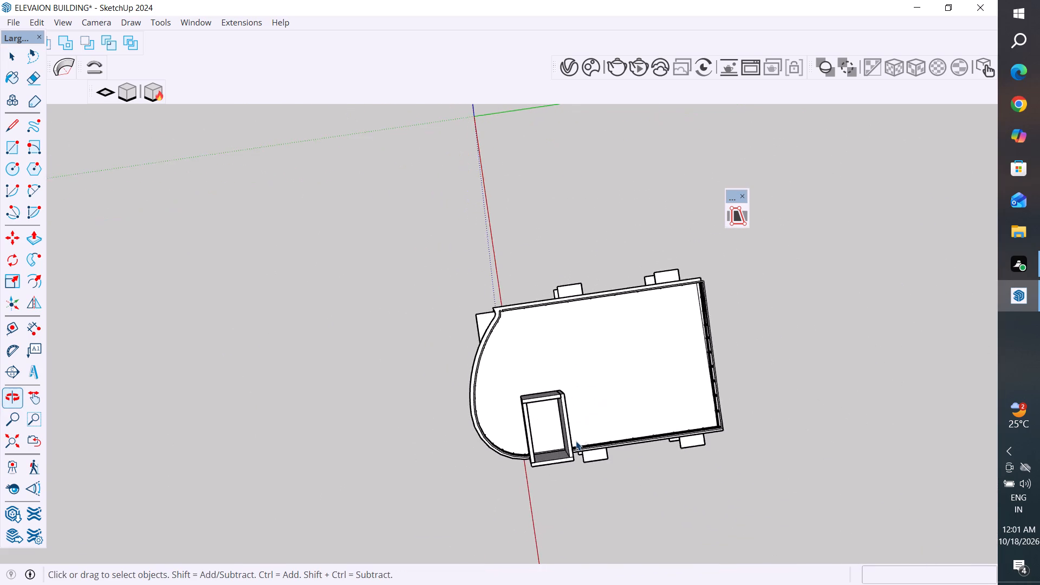
pyautogui.scroll(9, 576, 441)
pyautogui.scroll(3, 531, 400)
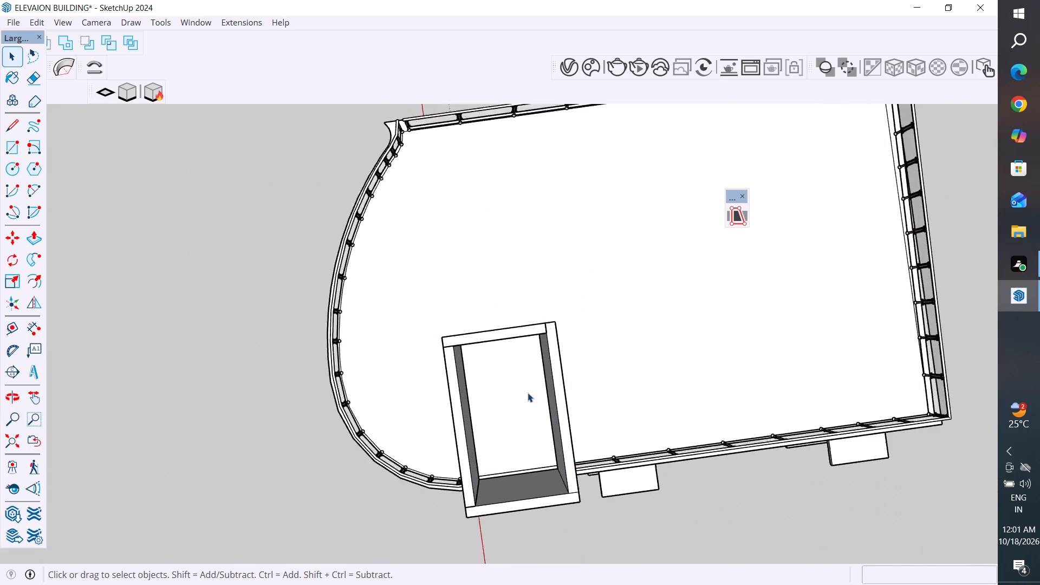
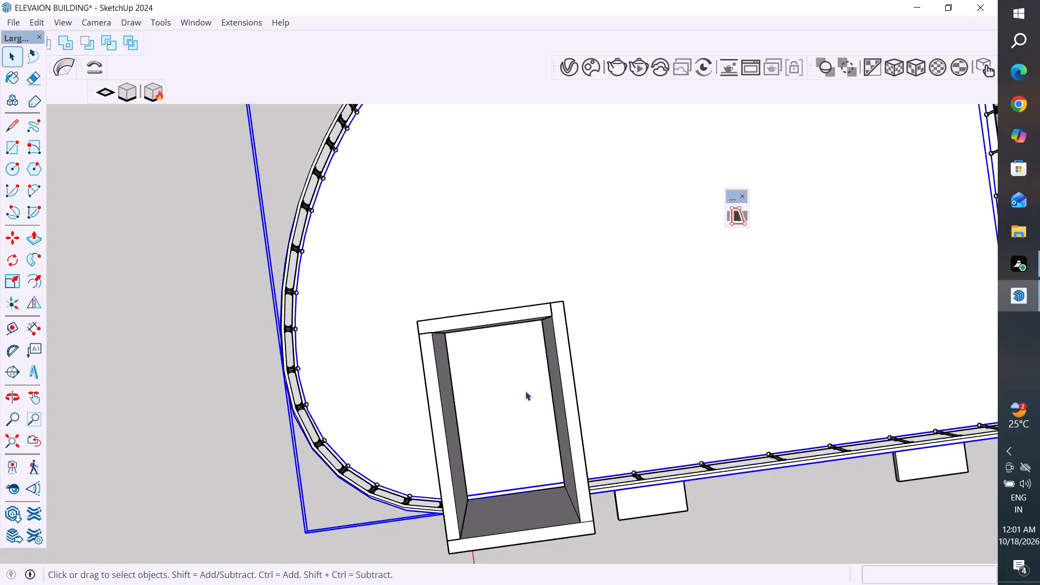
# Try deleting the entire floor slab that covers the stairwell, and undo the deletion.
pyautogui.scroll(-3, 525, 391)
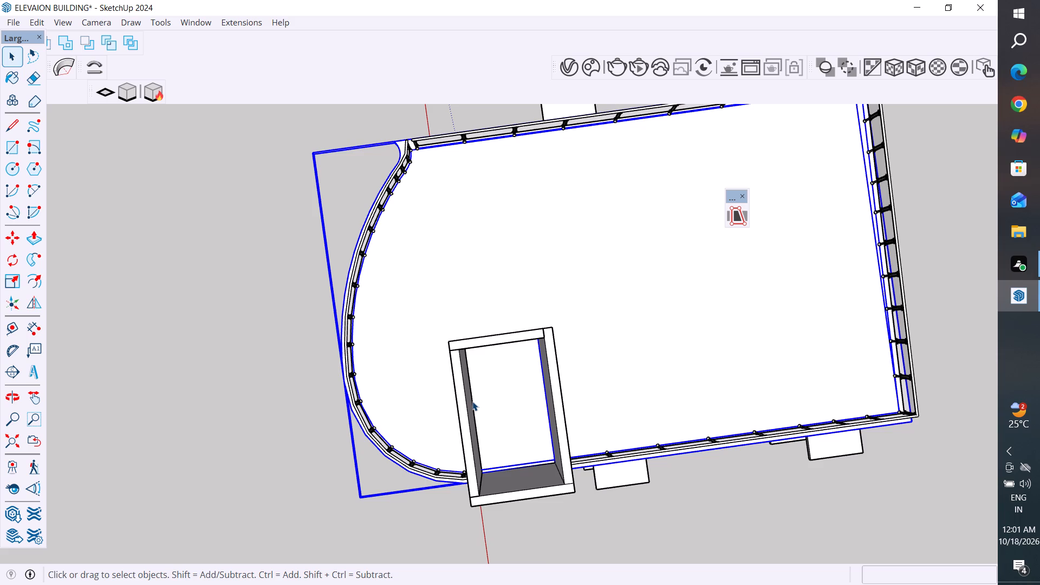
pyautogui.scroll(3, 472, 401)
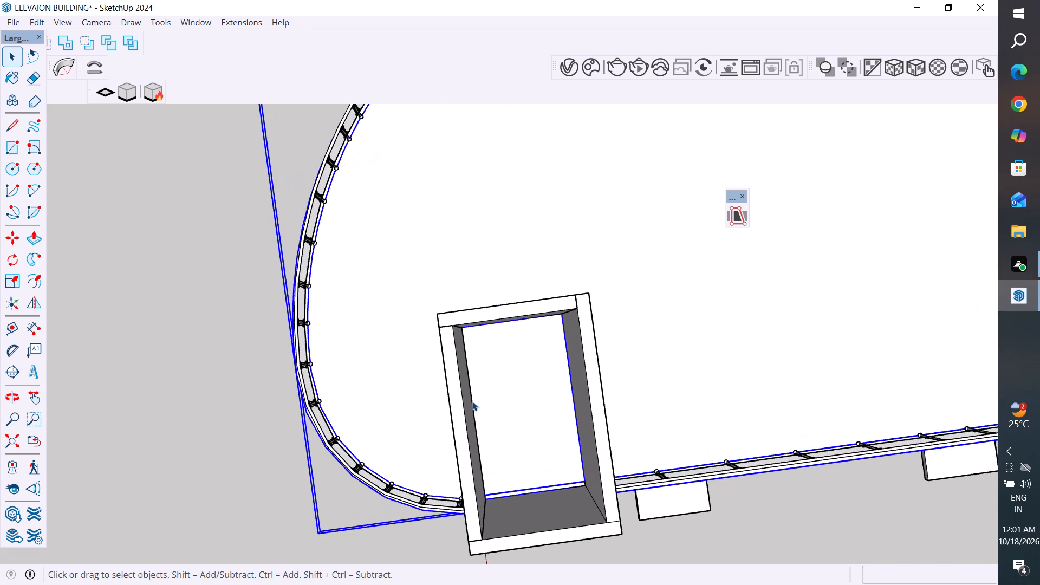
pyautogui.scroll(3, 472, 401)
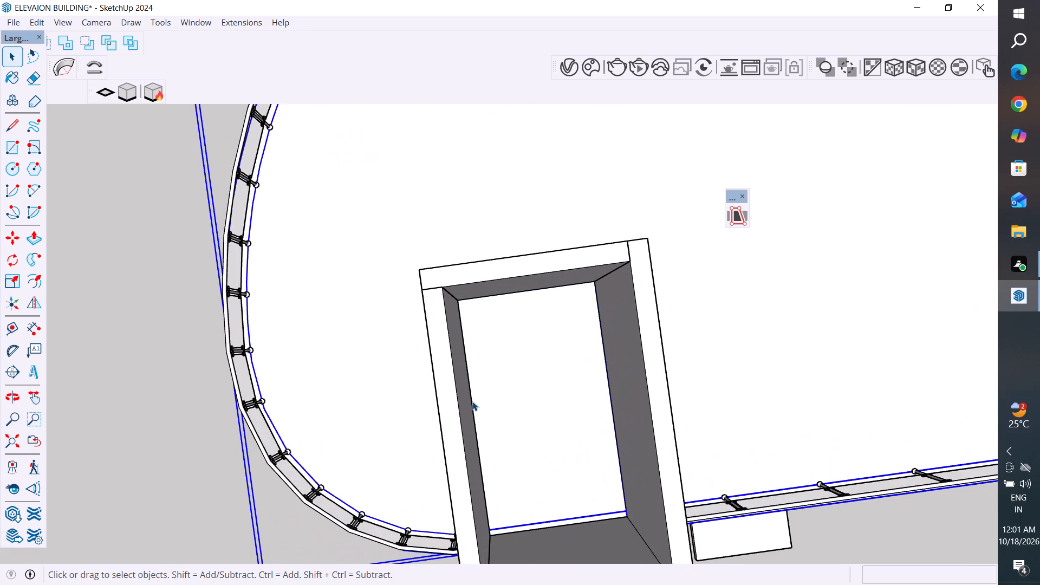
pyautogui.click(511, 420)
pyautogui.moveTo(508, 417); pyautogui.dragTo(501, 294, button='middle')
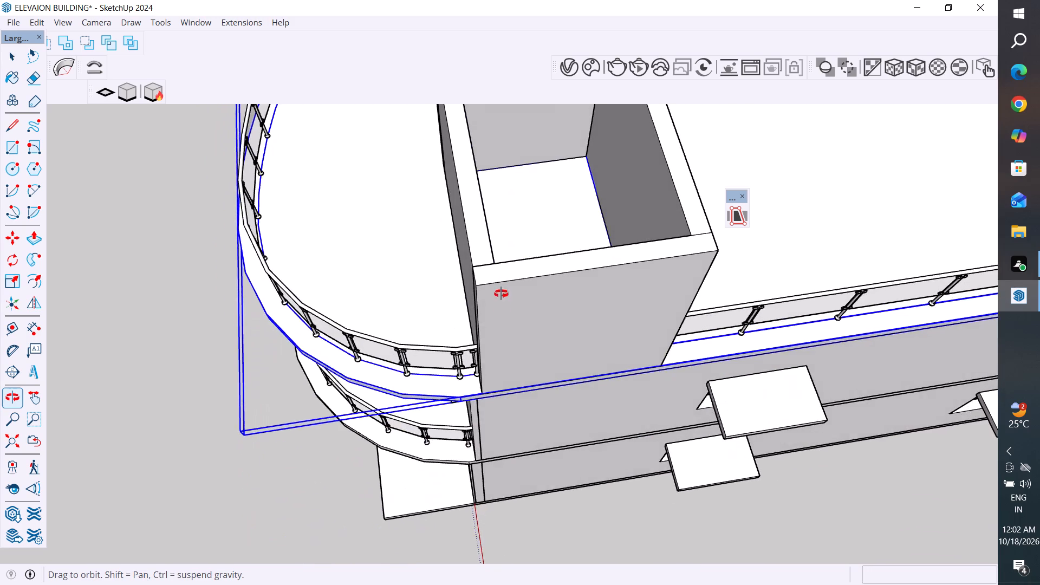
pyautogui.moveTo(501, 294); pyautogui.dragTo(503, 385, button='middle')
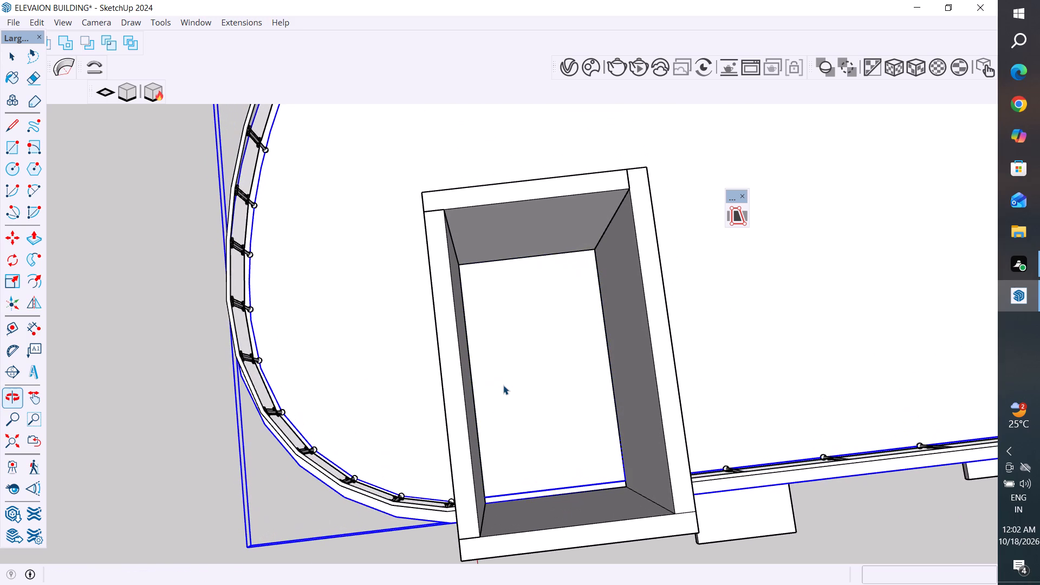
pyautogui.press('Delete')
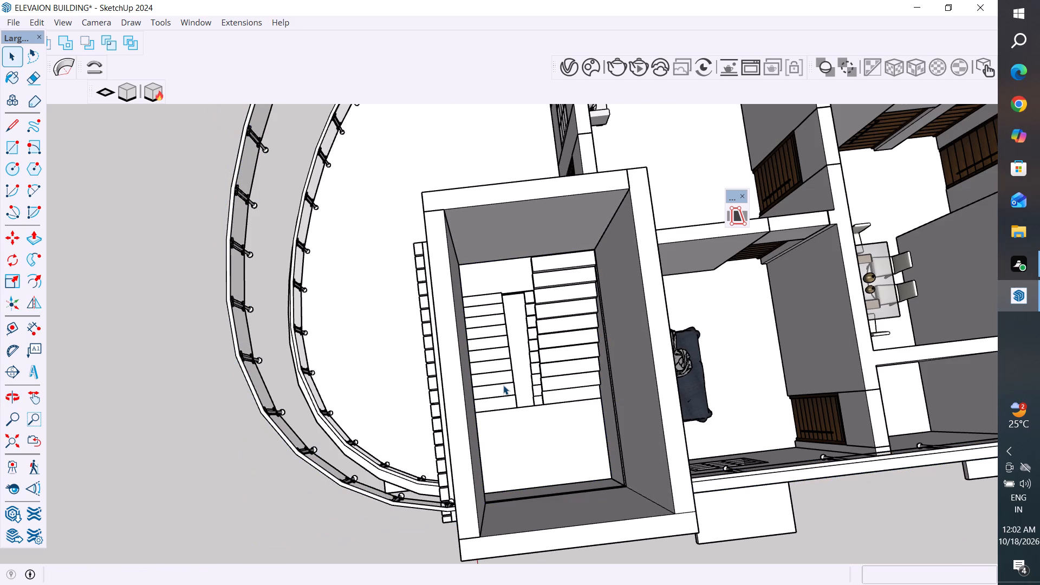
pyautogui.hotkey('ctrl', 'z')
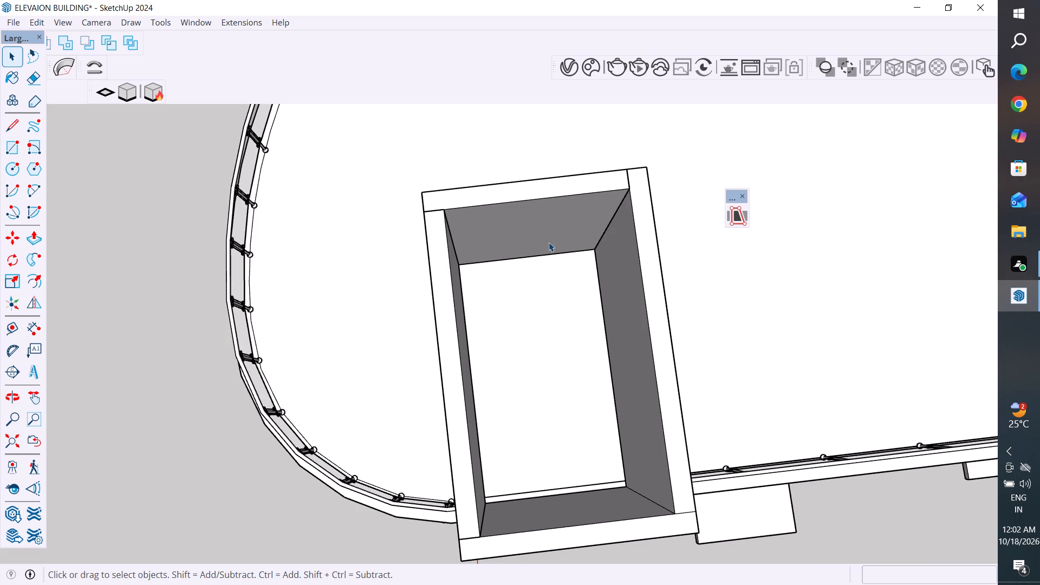
# Draw a rectangle about 6' 11 7/8" by 11' 8 11/16" on the slab, corner to corner inside the stairwell walls.
pyautogui.scroll(3, 616, 365)
pyautogui.moveTo(594, 380); pyautogui.dragTo(523, 311, button='middle')
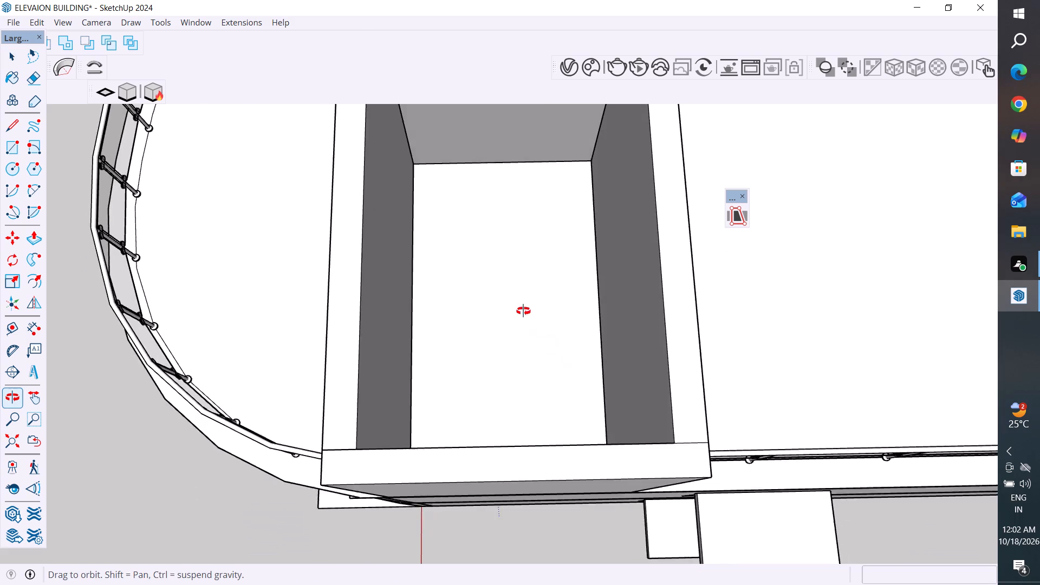
pyautogui.moveTo(523, 311); pyautogui.dragTo(529, 348, button='middle')
pyautogui.click(12, 145)
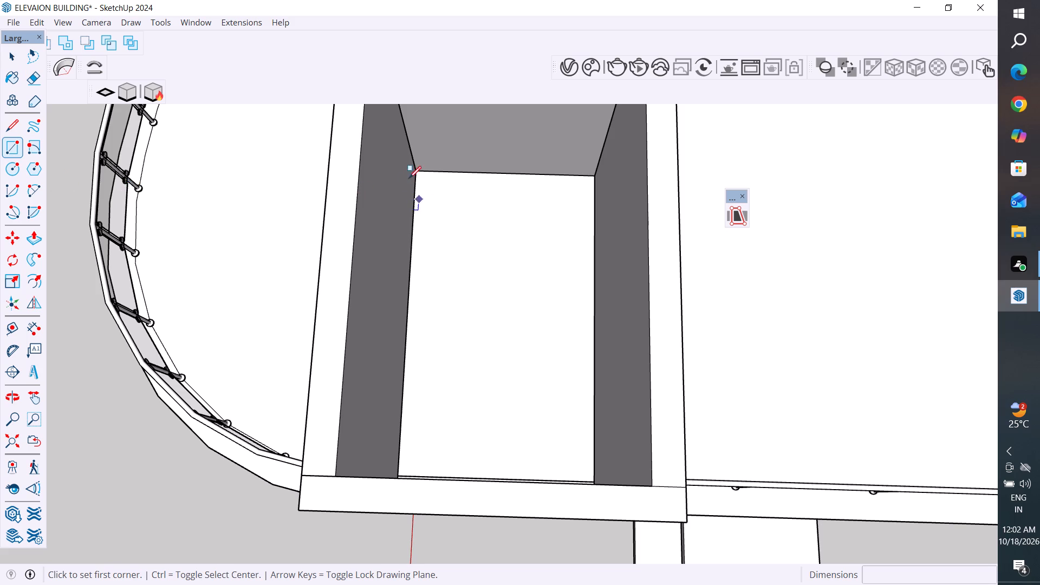
pyautogui.click(418, 171)
pyautogui.scroll(-4, 518, 368)
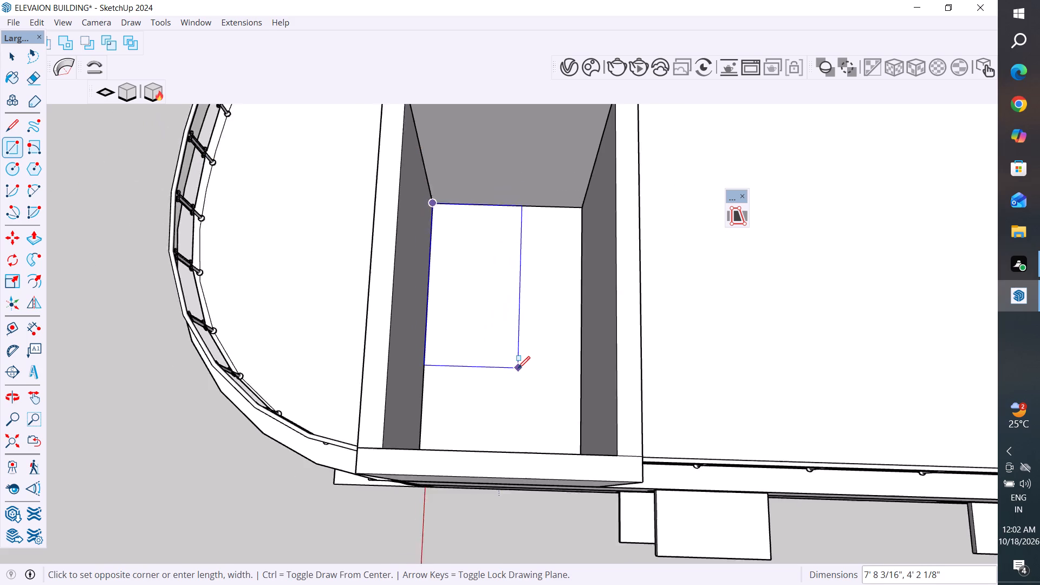
pyautogui.scroll(-1, 518, 368)
pyautogui.moveTo(535, 348); pyautogui.dragTo(541, 443, button='middle')
pyautogui.scroll(-3, 548, 422)
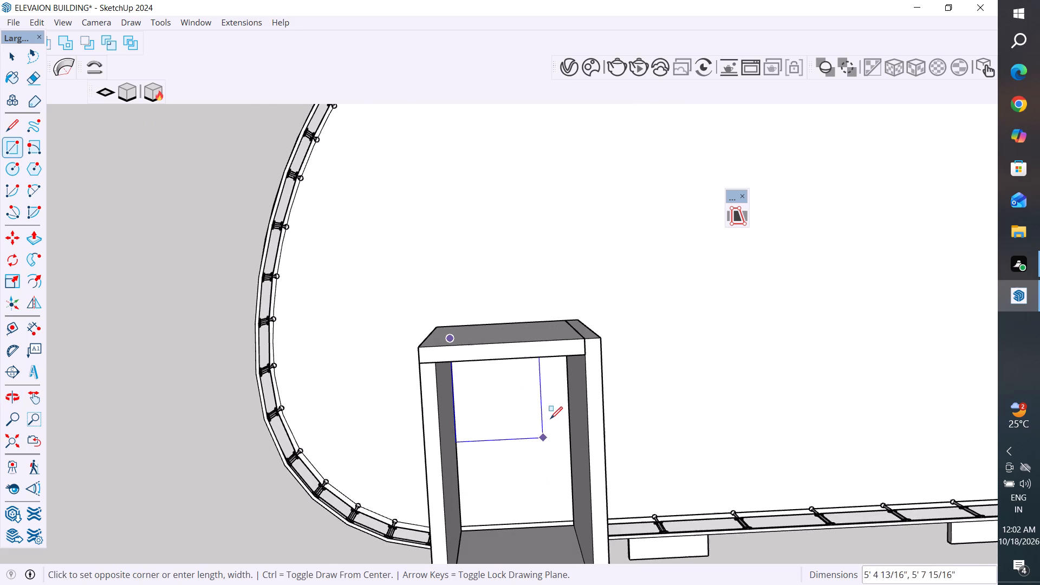
pyautogui.scroll(-4, 550, 419)
pyautogui.scroll(5, 564, 494)
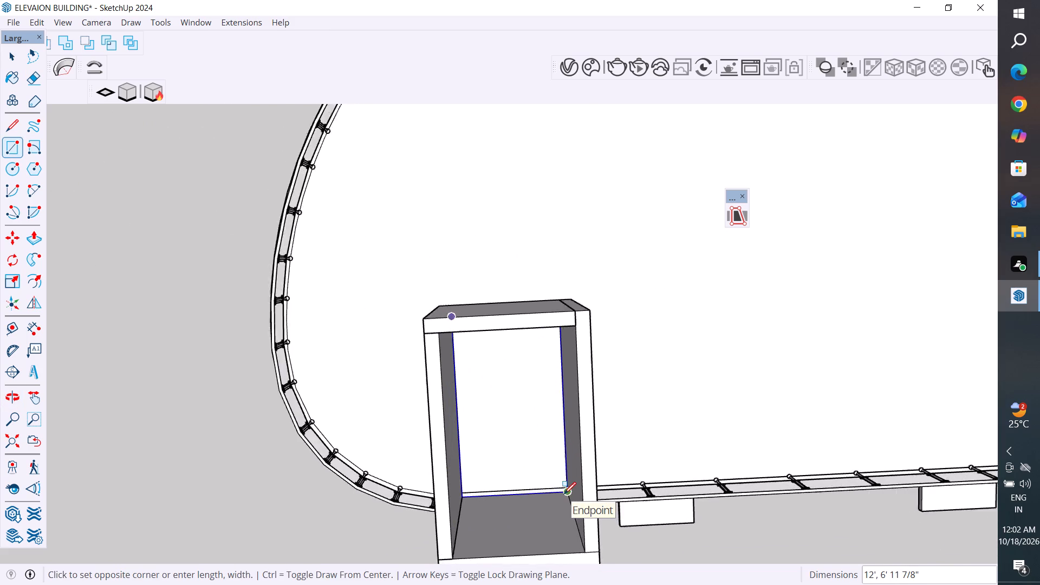
pyautogui.scroll(10, 564, 494)
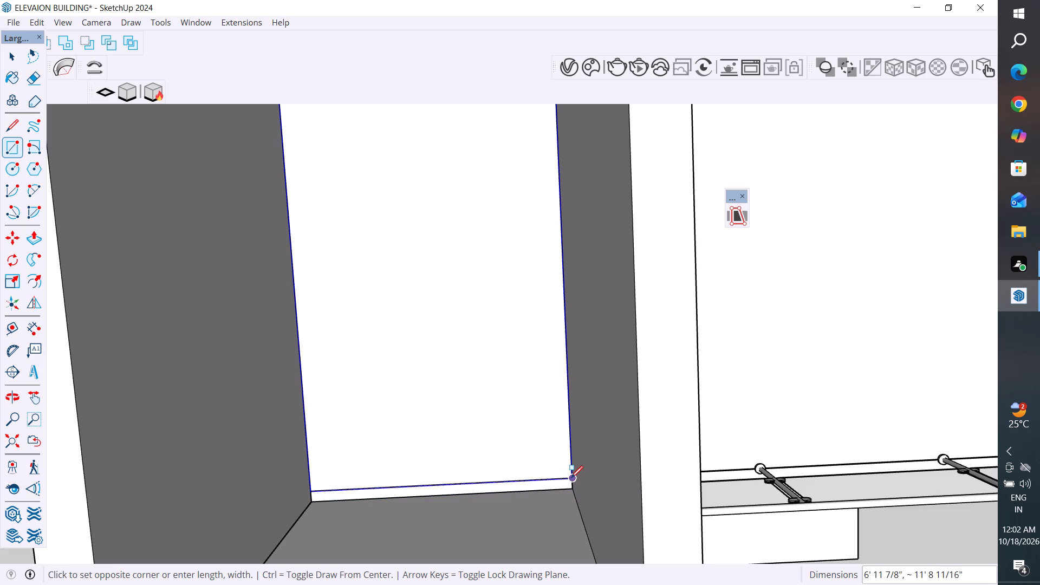
pyautogui.click(571, 478)
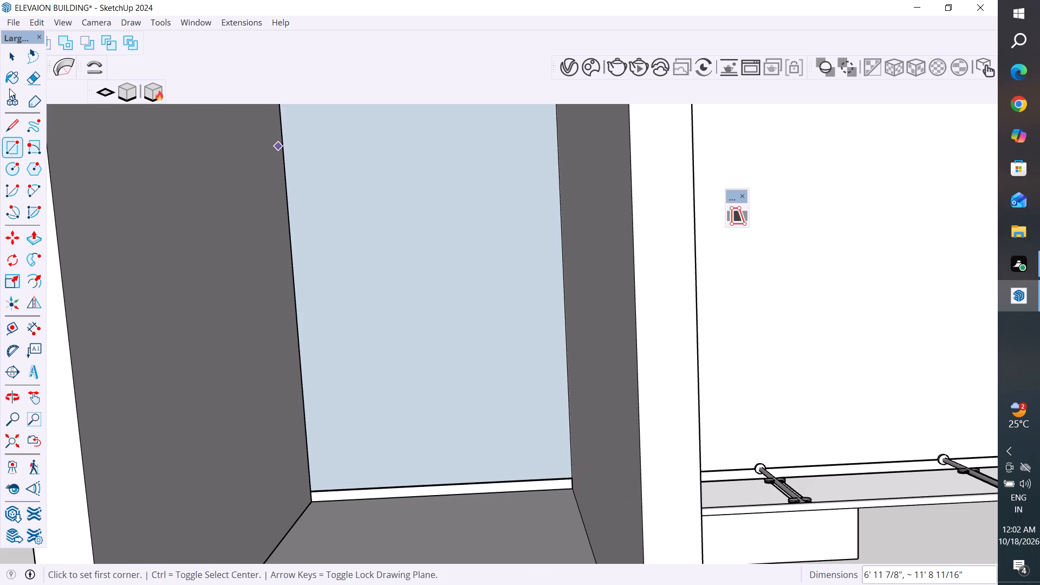
# Select the new rectangular face on the slab between the stairwell walls.
pyautogui.click(18, 59)
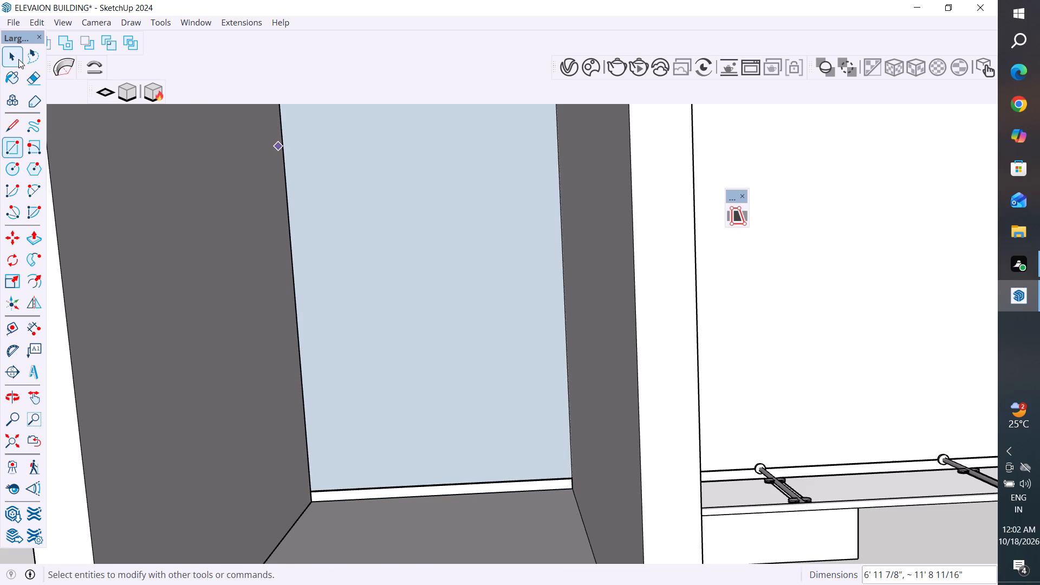
pyautogui.click(482, 227)
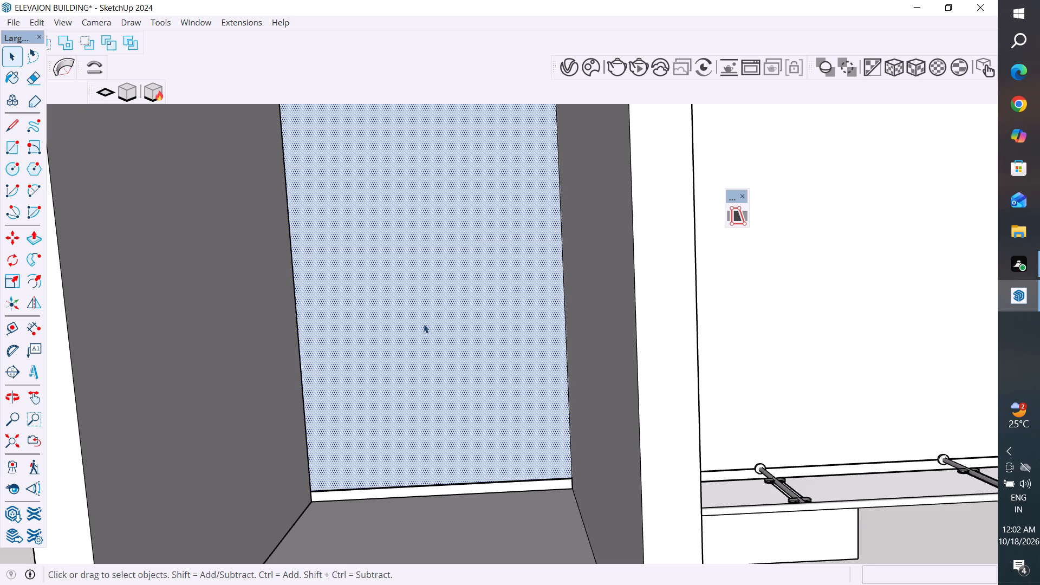
pyautogui.scroll(-3, 423, 325)
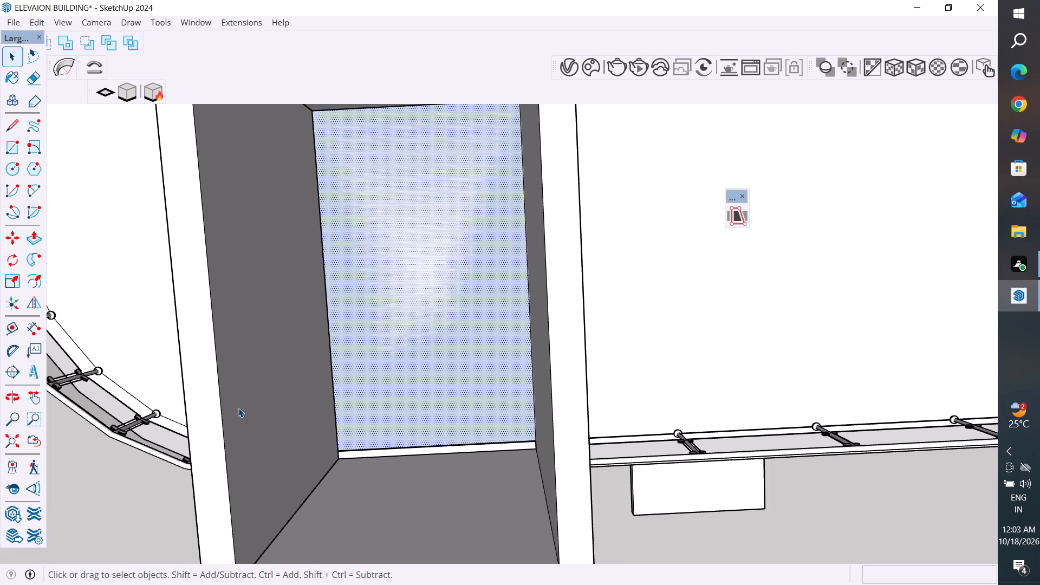
pyautogui.scroll(1, 238, 408)
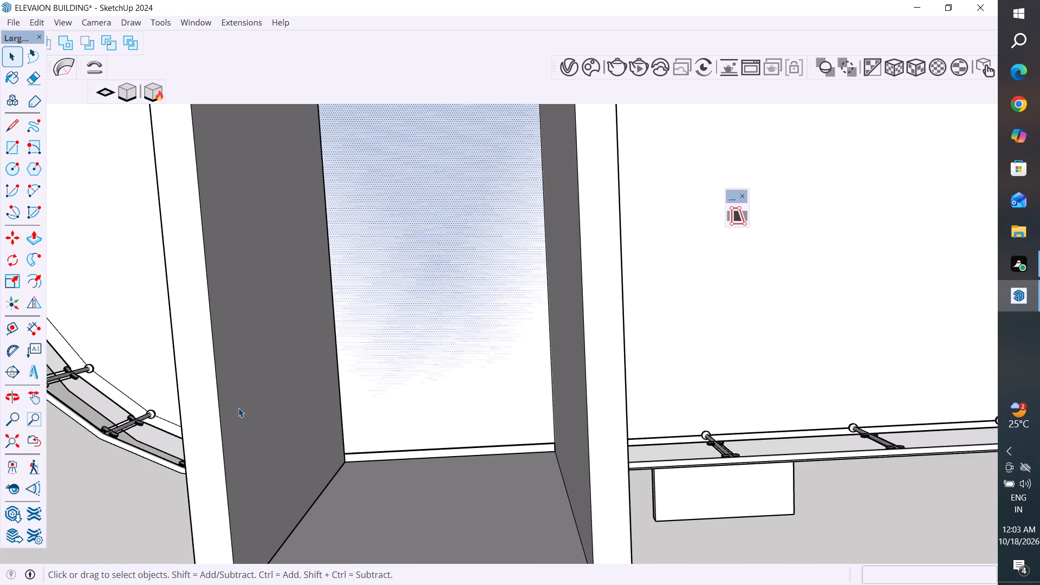
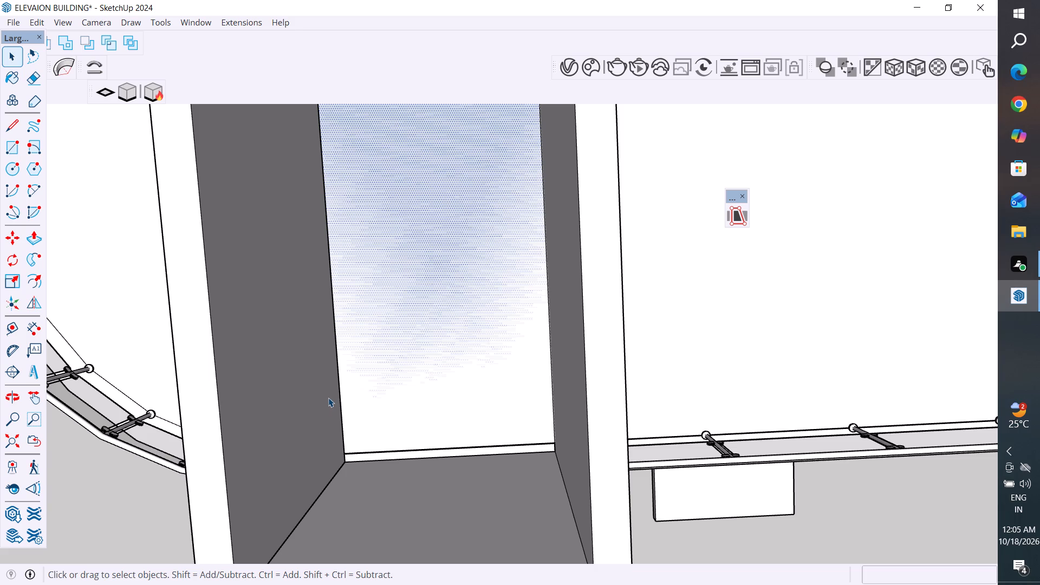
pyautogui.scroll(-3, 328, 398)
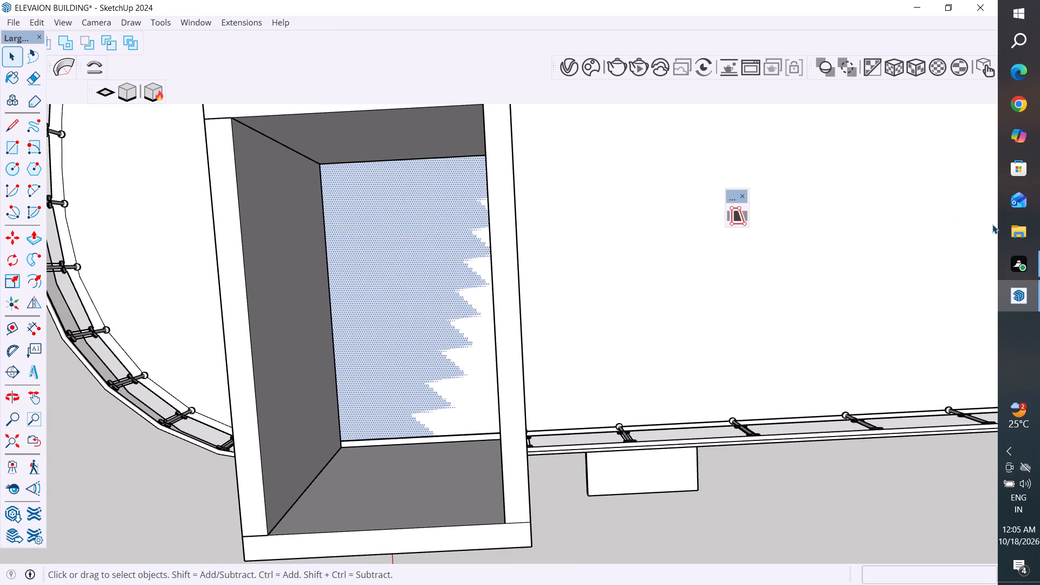
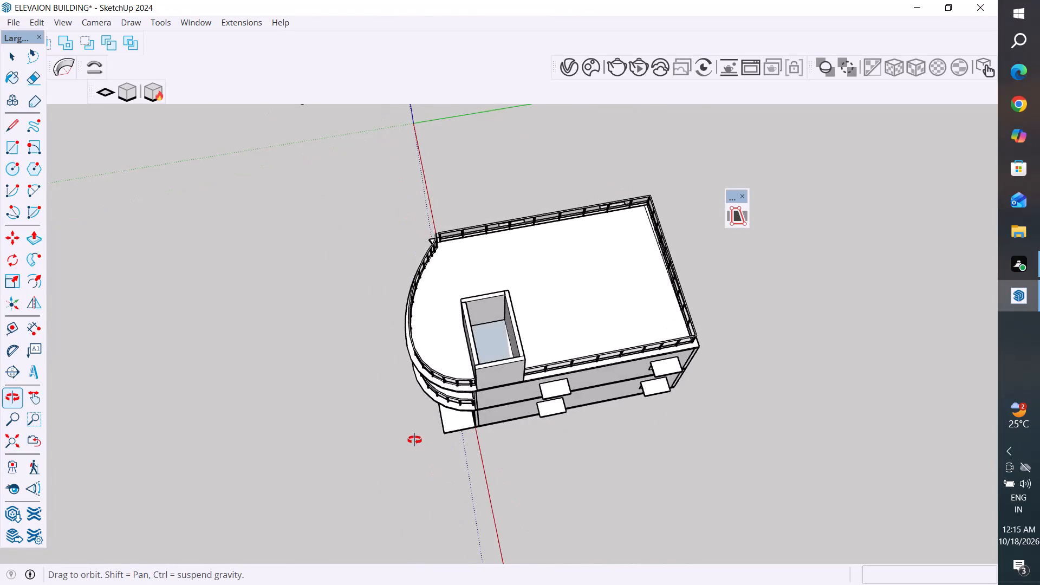
# Explode the roof slab group around the stairwell into loose geometry.
pyautogui.scroll(3, 527, 308)
pyautogui.scroll(7, 477, 277)
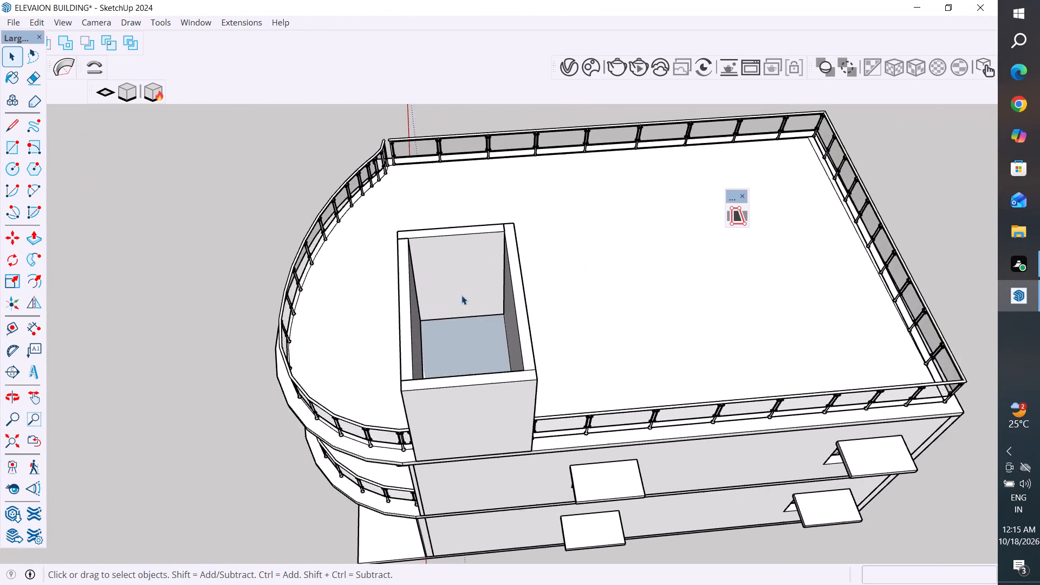
pyautogui.click(469, 357)
pyautogui.scroll(-3, 772, 365)
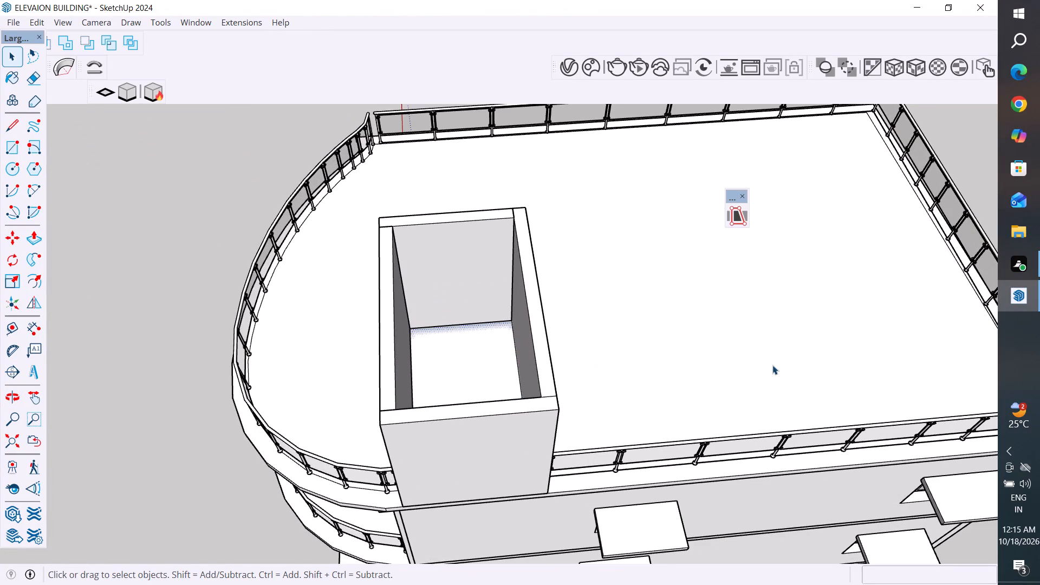
pyautogui.scroll(-1, 772, 365)
pyautogui.moveTo(784, 387); pyautogui.dragTo(721, 465, button='middle')
pyautogui.click(777, 396)
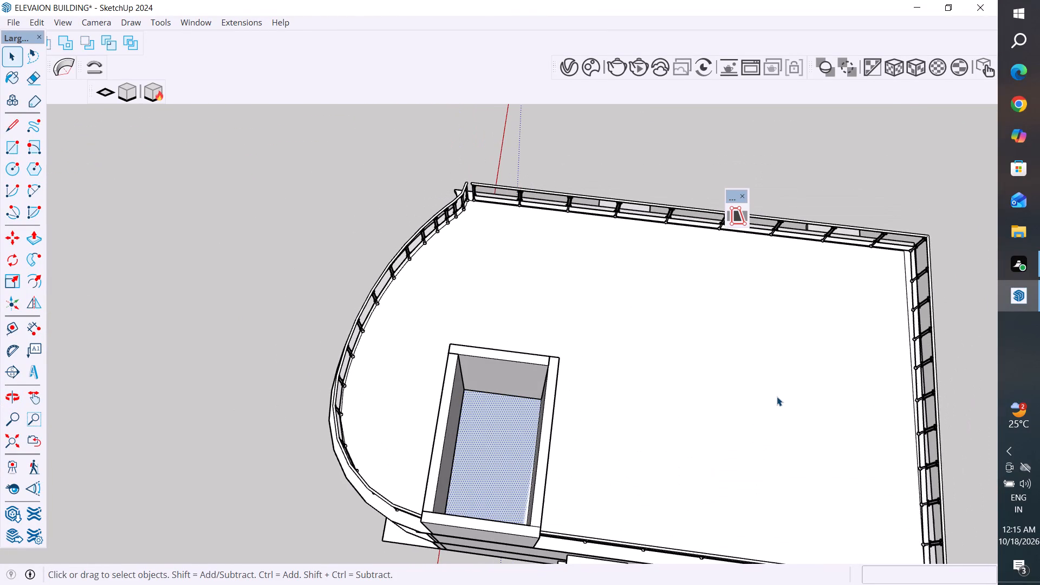
pyautogui.rightClick(777, 396)
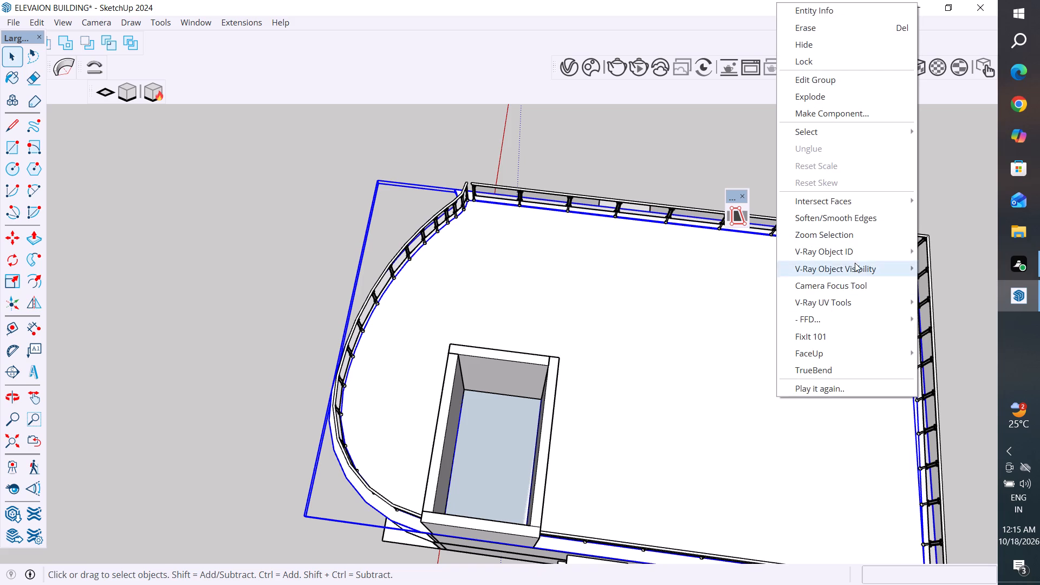
pyautogui.click(840, 100)
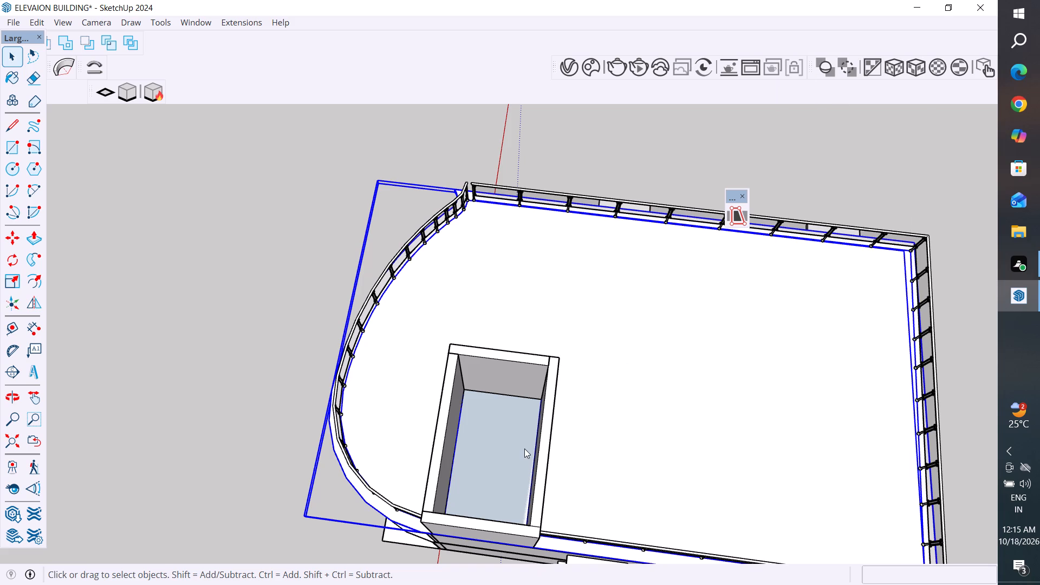
# Delete the rectangular slab face inside the stairwell walls to open the slab above the stairs.
pyautogui.click(521, 452)
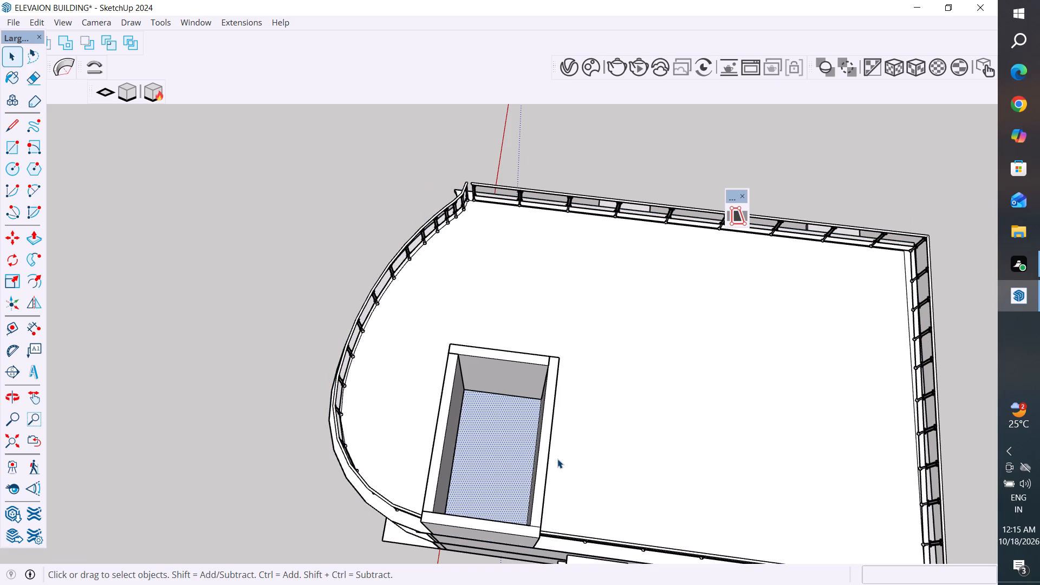
pyautogui.press('Delete')
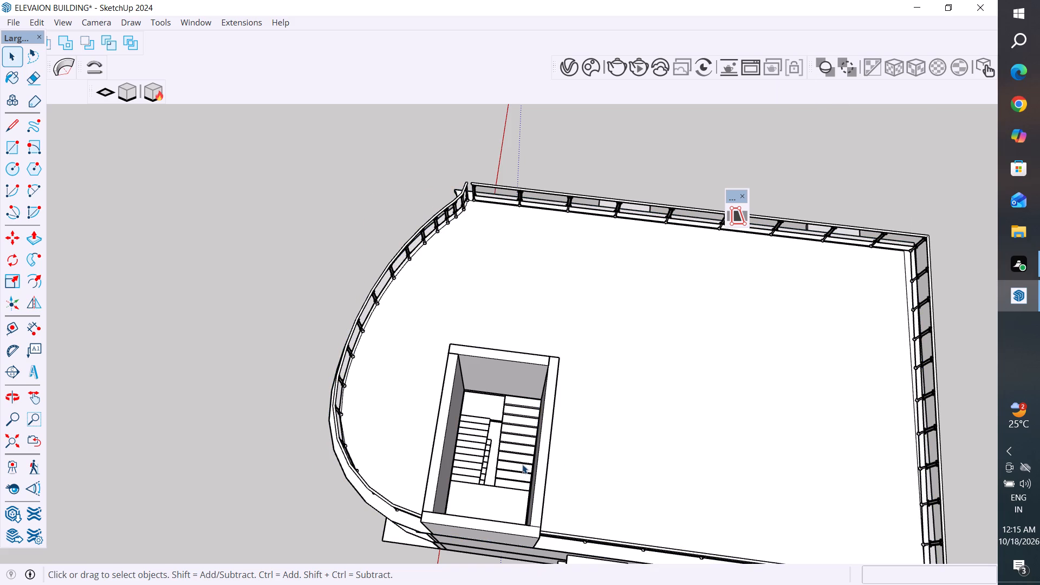
# Open the stairwell wall group for editing and select the inner face of its far wall.
pyautogui.moveTo(509, 426); pyautogui.dragTo(501, 294, button='middle')
pyautogui.scroll(2, 501, 294)
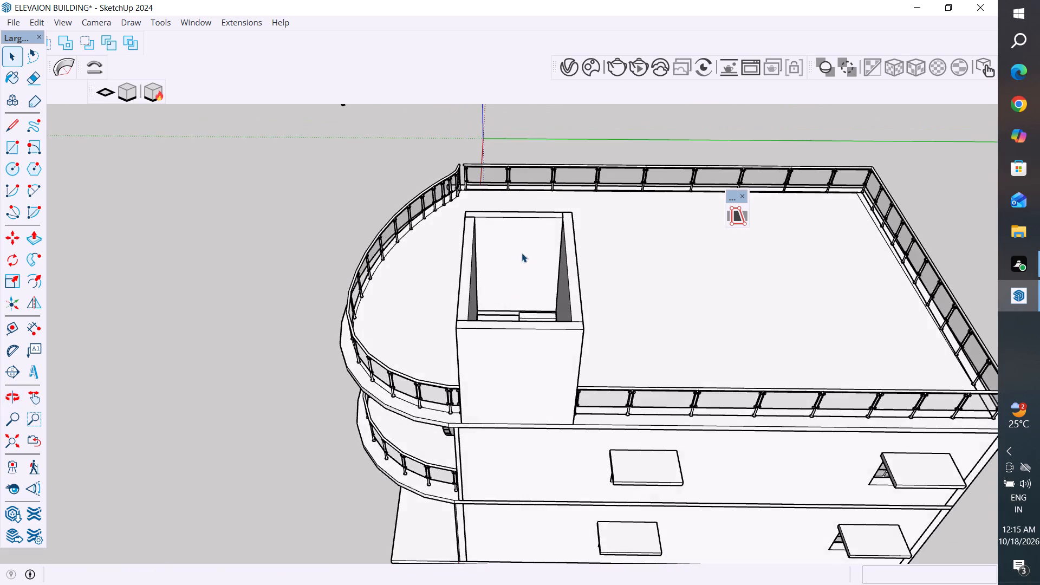
pyautogui.scroll(2, 522, 253)
pyautogui.doubleClick(522, 253)
pyautogui.moveTo(522, 253); pyautogui.dragTo(506, 277)
pyautogui.moveTo(456, 315); pyautogui.dragTo(468, 327, button='middle')
pyautogui.moveTo(459, 318); pyautogui.dragTo(466, 324)
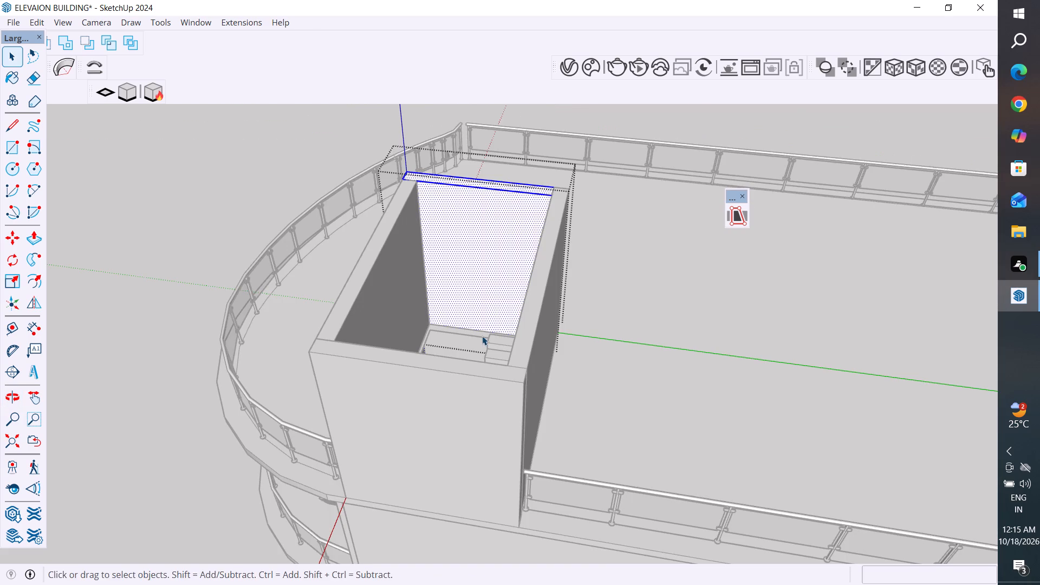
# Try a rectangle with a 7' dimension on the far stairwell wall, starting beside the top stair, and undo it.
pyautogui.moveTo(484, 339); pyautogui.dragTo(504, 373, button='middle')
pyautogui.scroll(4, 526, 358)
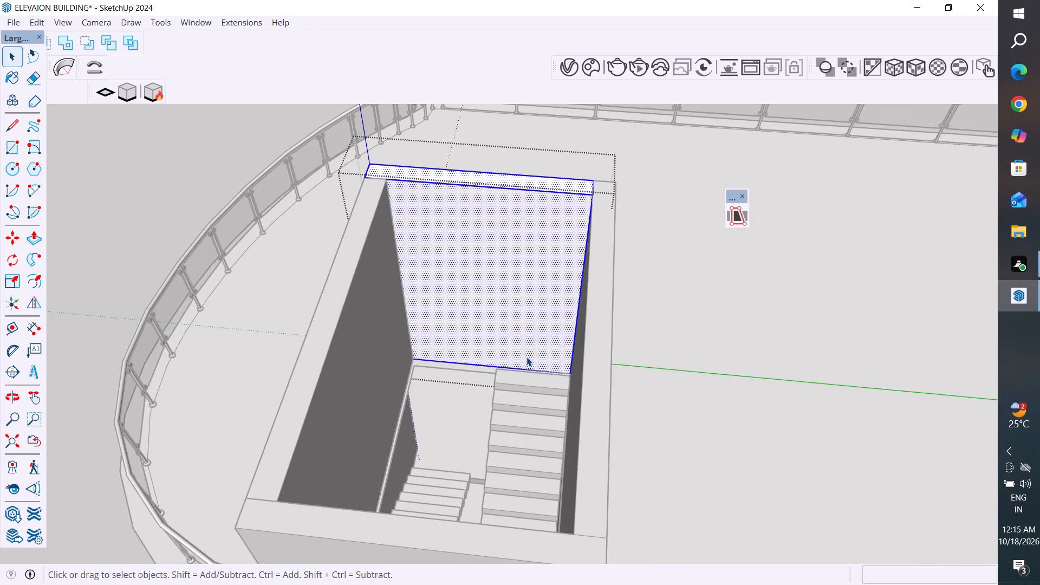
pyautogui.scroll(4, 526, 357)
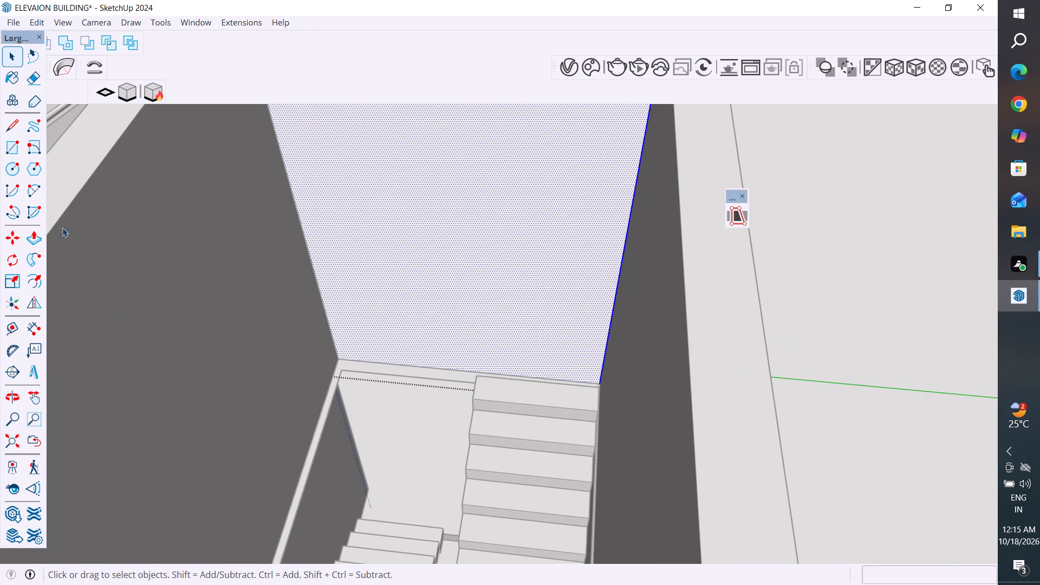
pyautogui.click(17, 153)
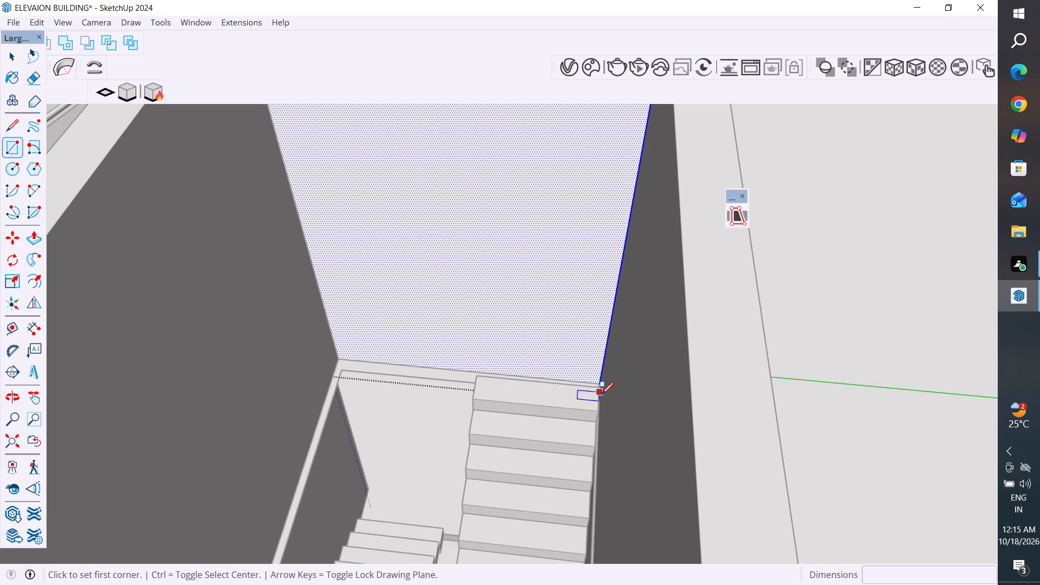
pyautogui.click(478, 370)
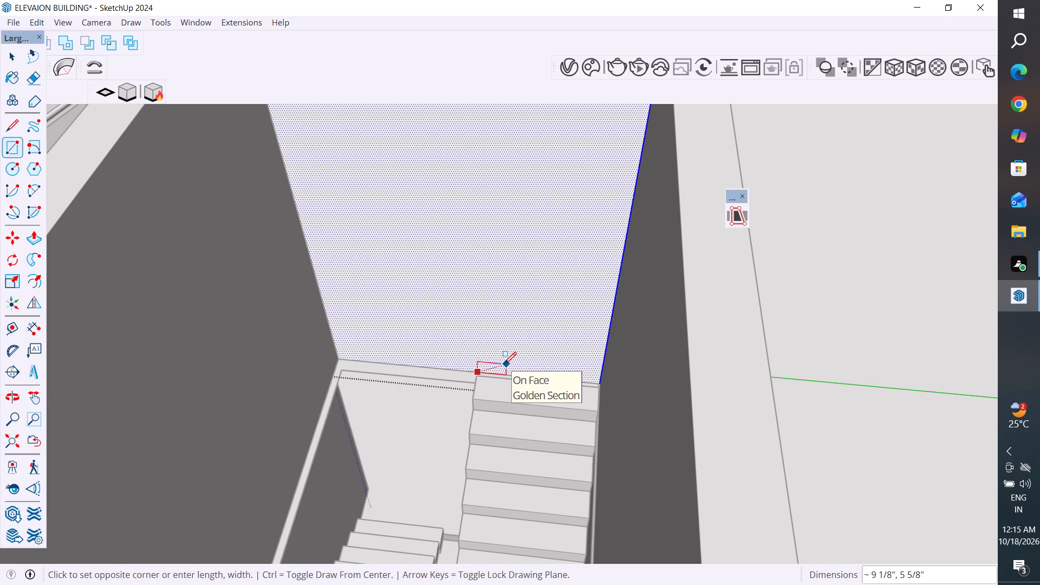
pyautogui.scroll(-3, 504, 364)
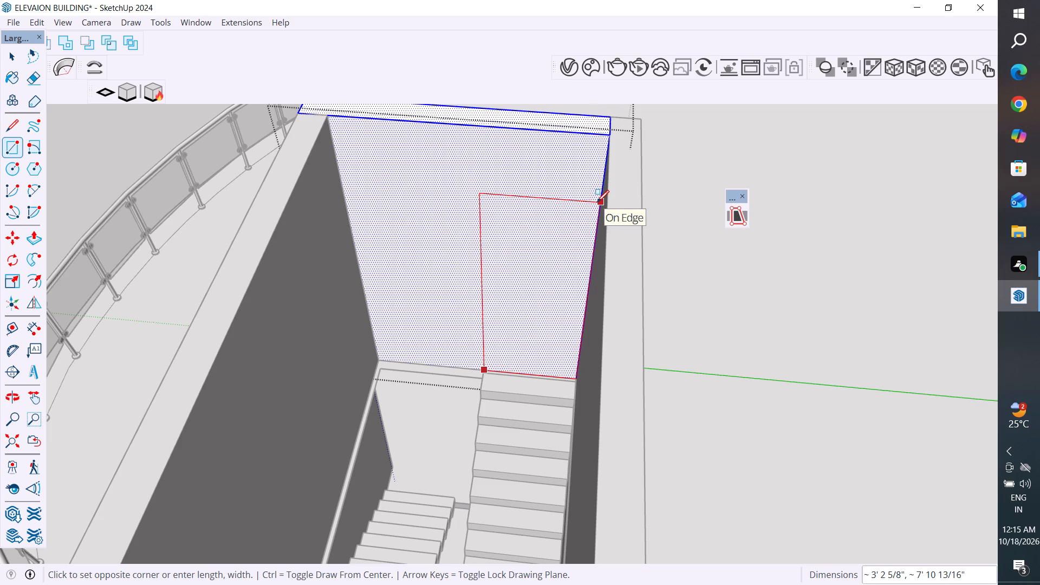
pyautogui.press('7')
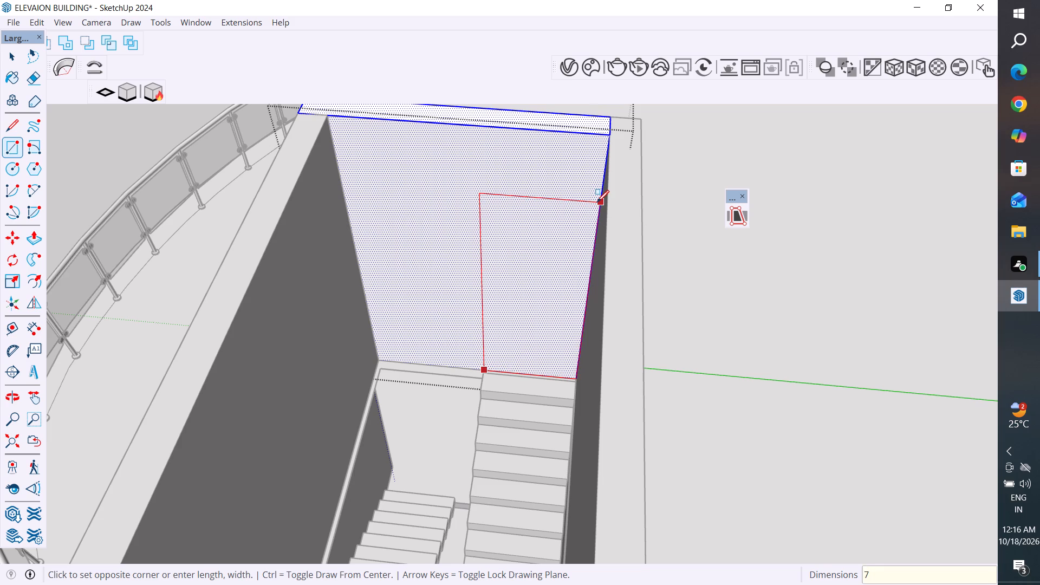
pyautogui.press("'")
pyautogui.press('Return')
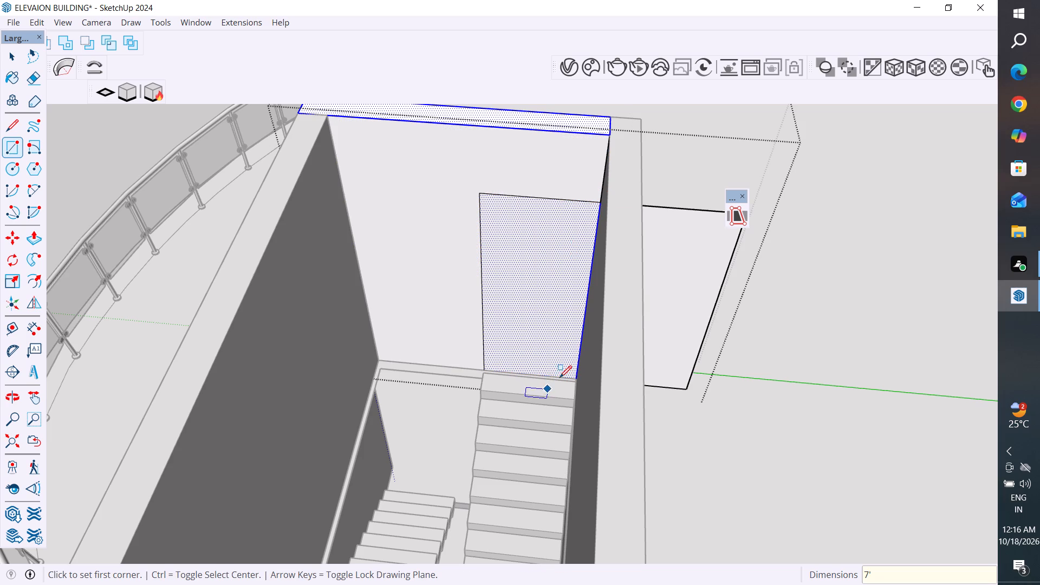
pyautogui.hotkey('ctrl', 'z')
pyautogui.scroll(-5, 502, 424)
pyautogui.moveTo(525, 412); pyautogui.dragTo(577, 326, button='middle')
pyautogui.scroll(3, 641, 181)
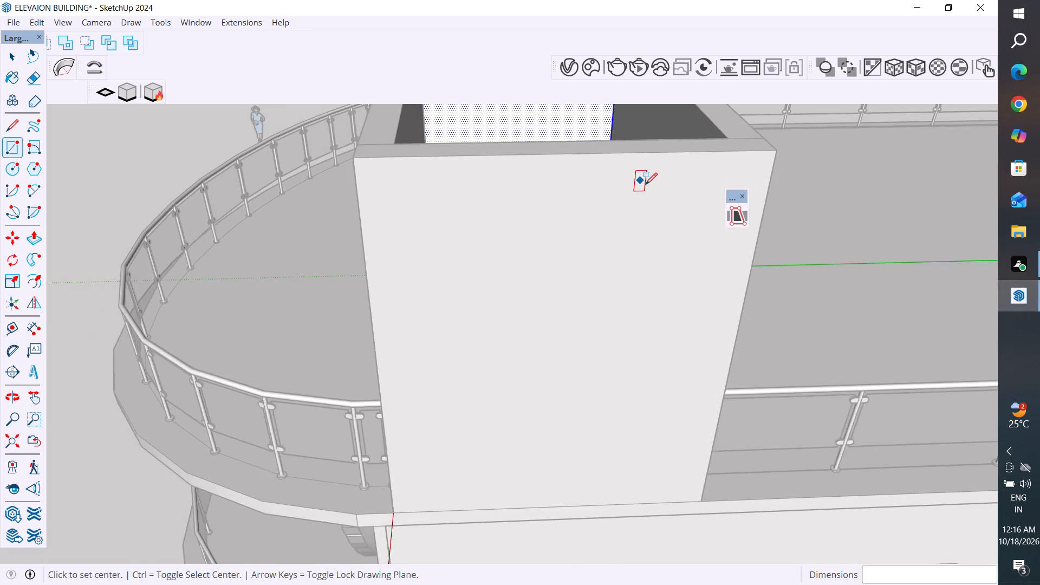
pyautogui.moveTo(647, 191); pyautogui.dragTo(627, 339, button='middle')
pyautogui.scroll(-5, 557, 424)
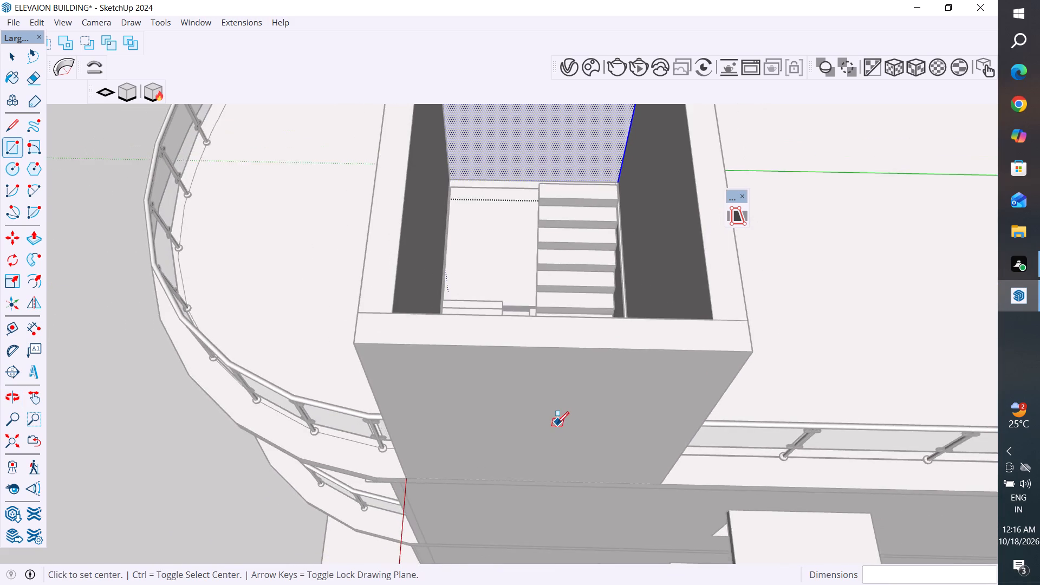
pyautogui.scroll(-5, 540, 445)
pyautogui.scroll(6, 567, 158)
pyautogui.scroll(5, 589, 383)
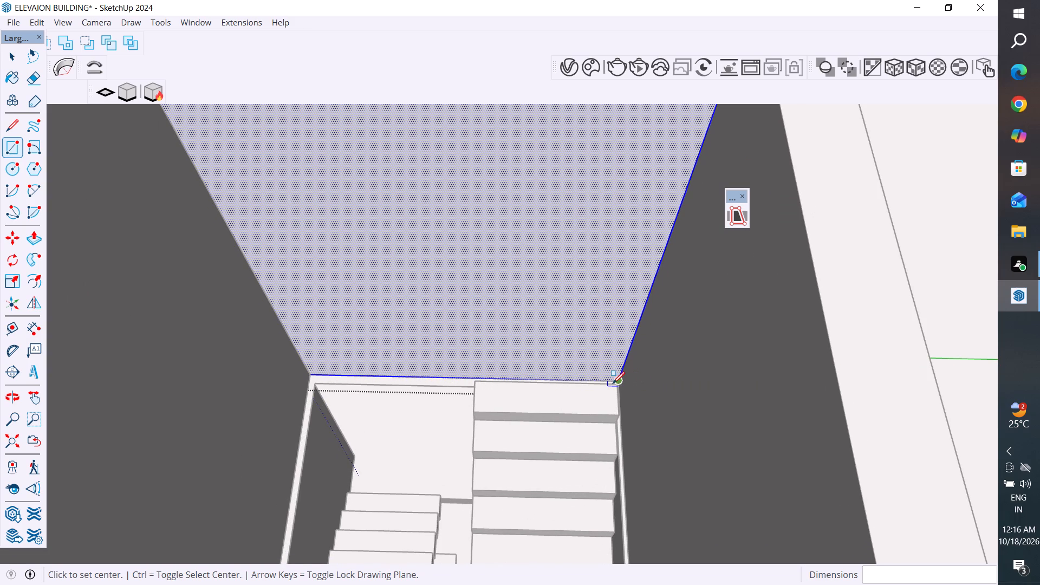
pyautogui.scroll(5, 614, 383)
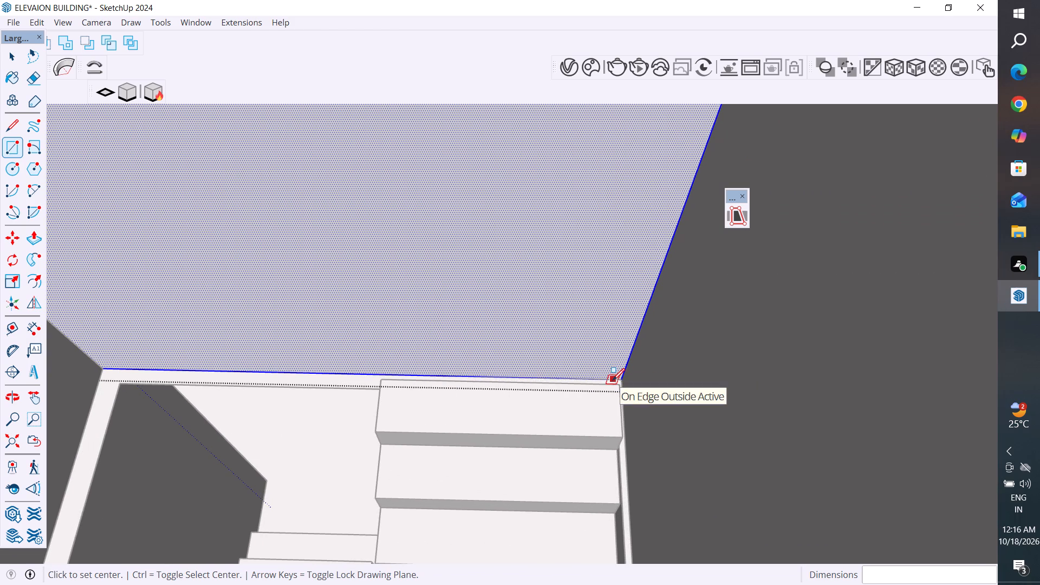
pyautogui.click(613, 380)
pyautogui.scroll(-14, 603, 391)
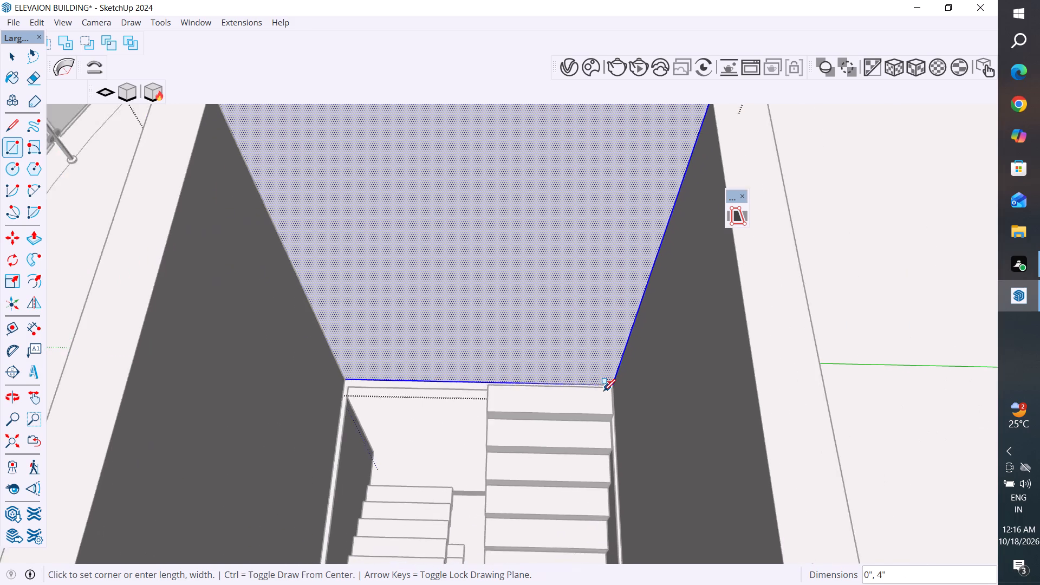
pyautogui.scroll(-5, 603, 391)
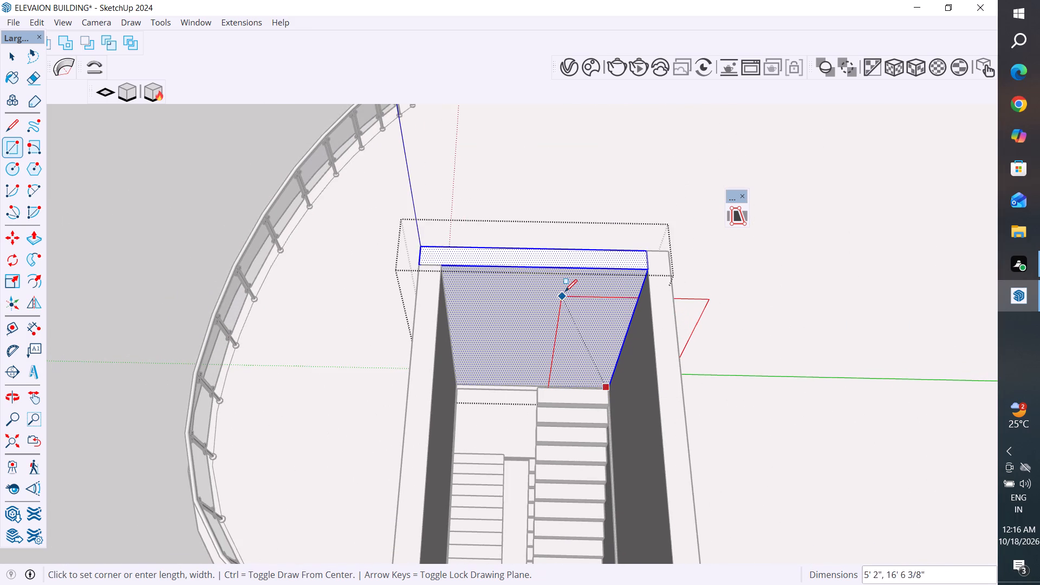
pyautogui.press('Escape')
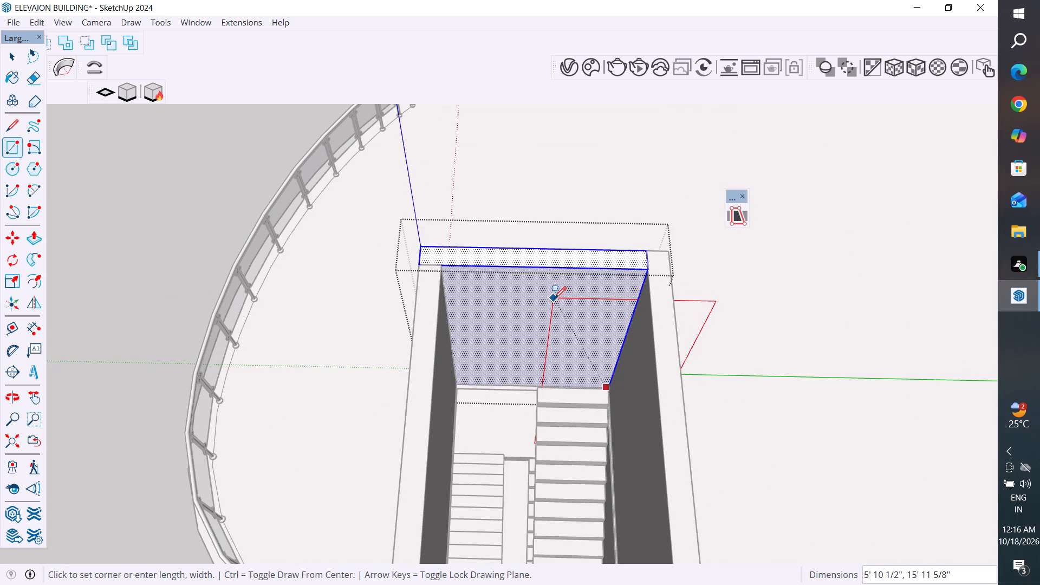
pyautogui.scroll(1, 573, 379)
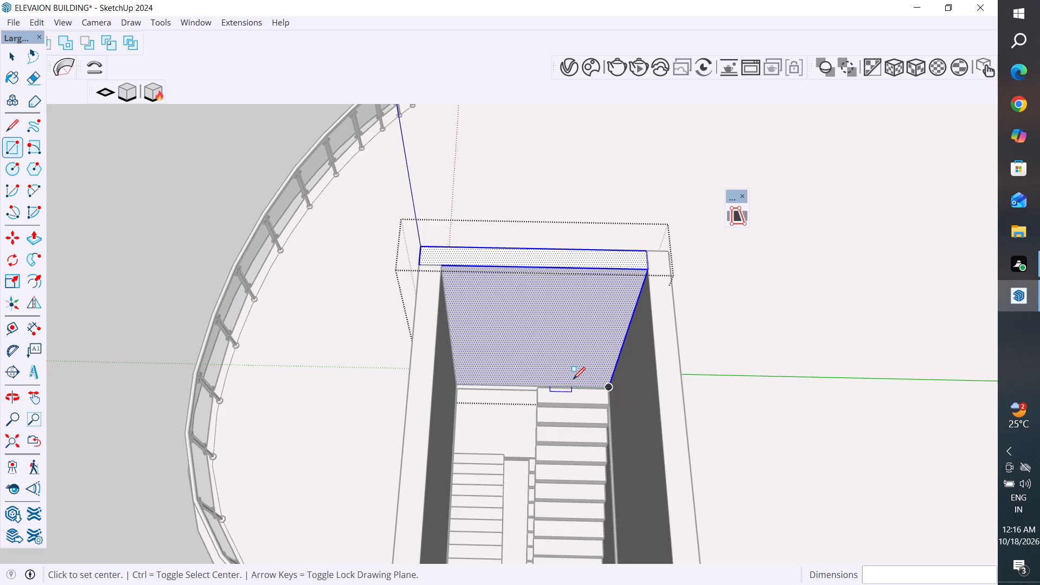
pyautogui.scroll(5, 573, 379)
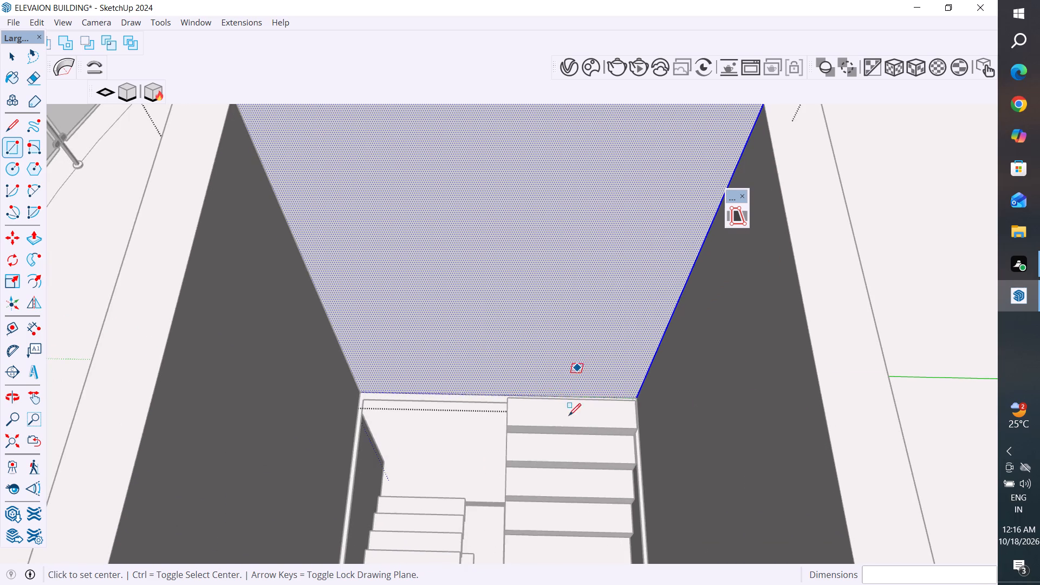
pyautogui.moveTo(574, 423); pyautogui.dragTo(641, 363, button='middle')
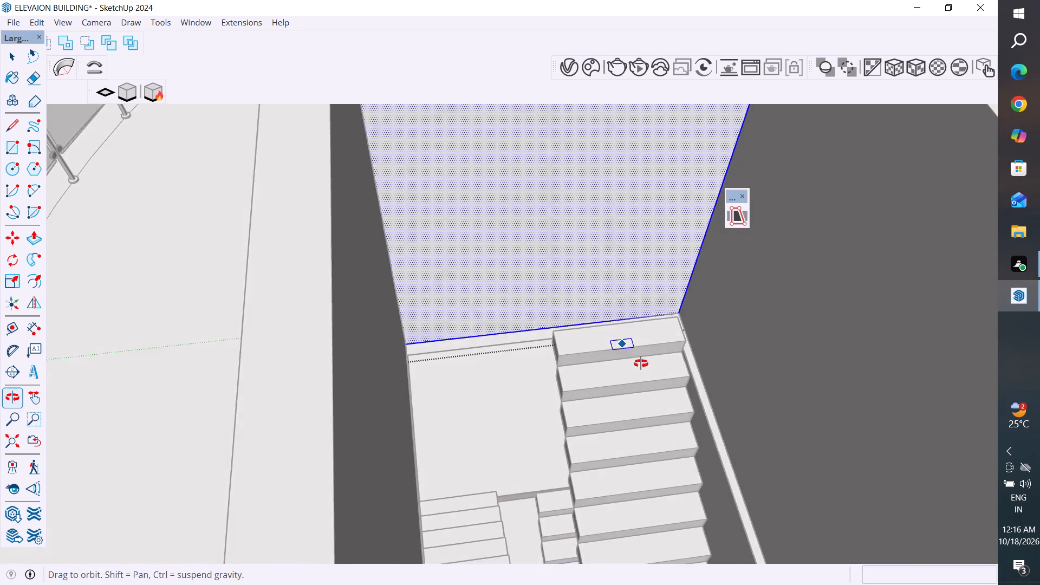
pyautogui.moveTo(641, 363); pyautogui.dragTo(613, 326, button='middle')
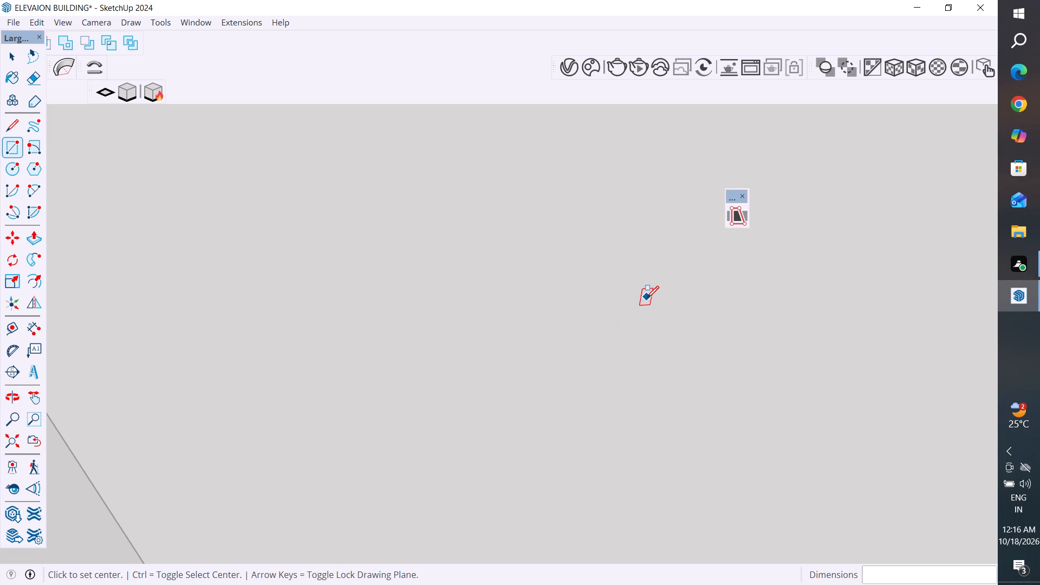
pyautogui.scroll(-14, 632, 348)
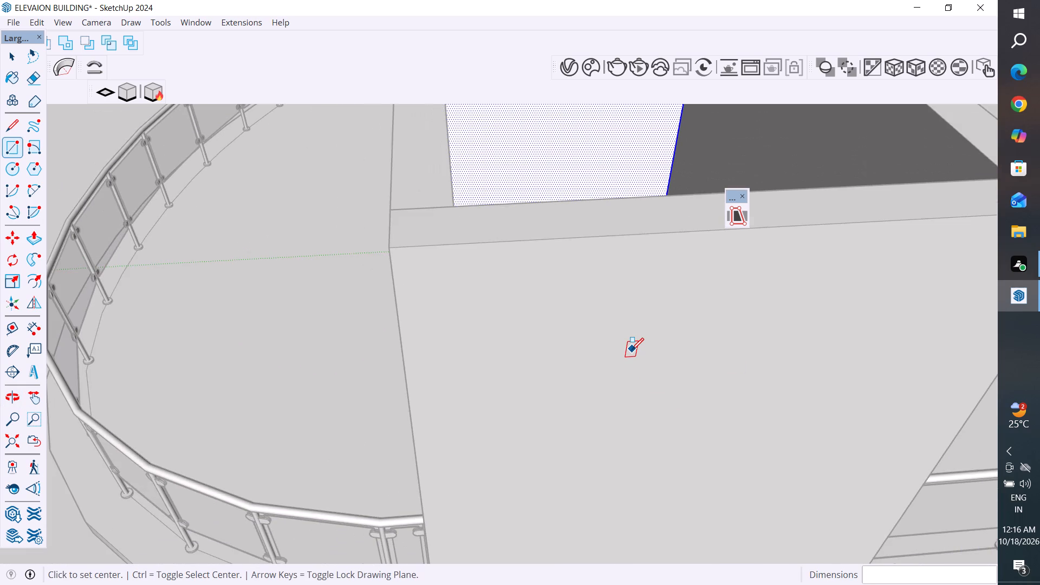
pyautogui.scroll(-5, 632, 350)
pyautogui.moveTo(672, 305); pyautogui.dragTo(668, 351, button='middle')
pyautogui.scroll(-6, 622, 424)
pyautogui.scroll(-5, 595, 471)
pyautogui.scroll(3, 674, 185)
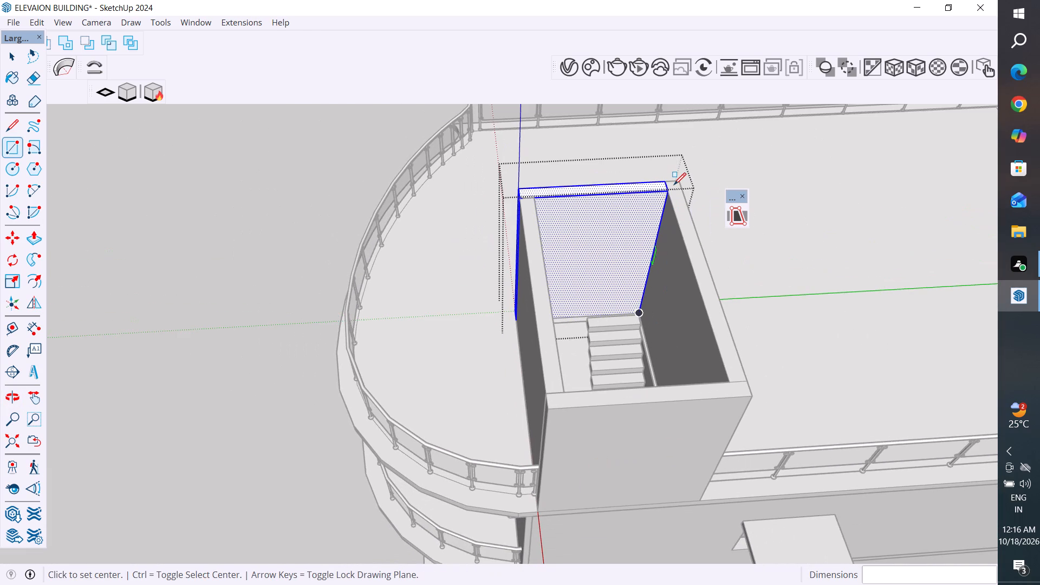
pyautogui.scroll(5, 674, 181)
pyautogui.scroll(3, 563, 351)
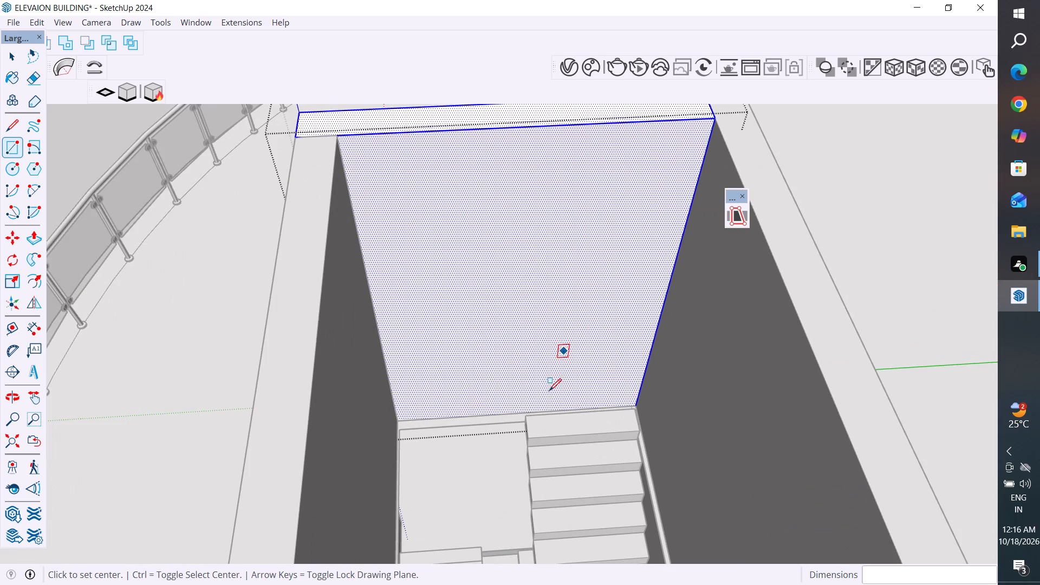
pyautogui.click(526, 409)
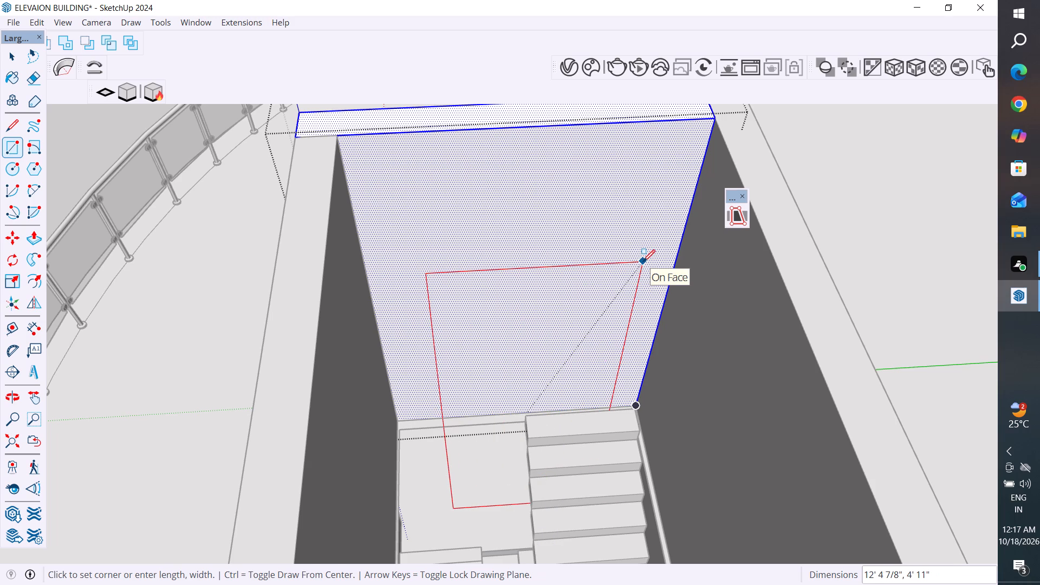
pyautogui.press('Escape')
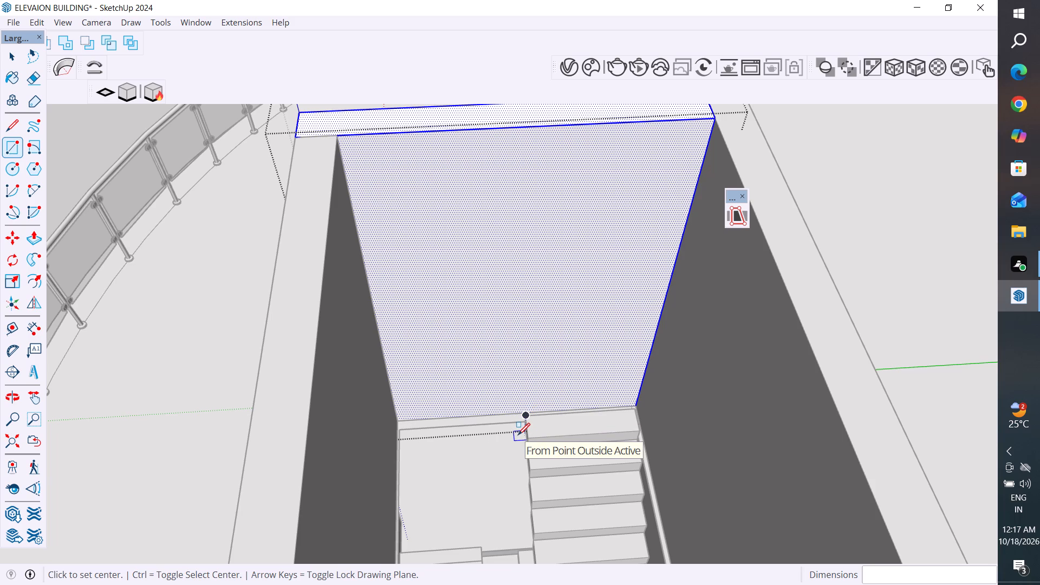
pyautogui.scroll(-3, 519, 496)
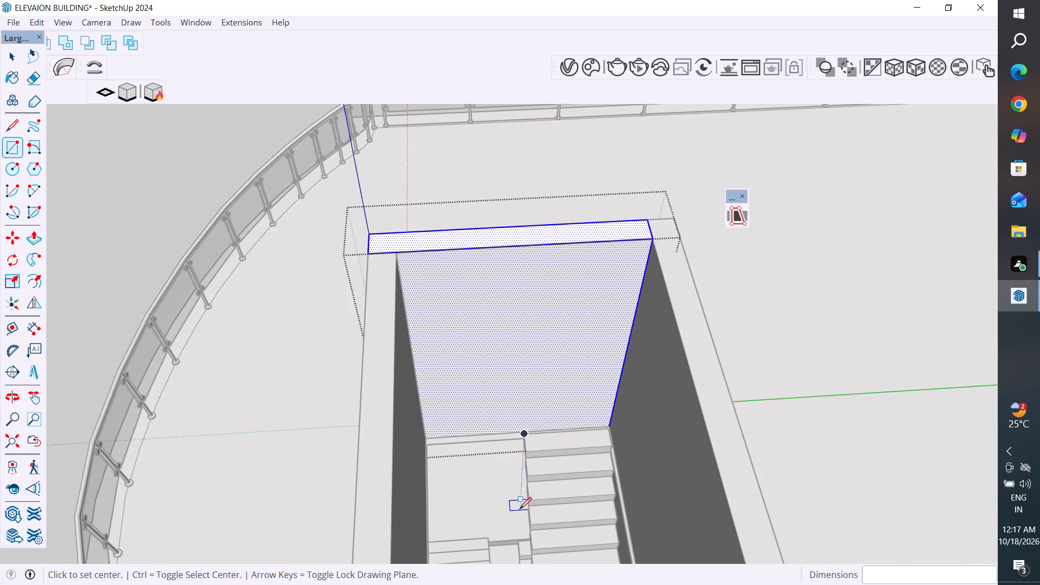
# Draw a rectangle about 3'3" wide and 8'2" high on the far stairwell wall, from its bottom corner across the top stair.
pyautogui.scroll(-2, 519, 509)
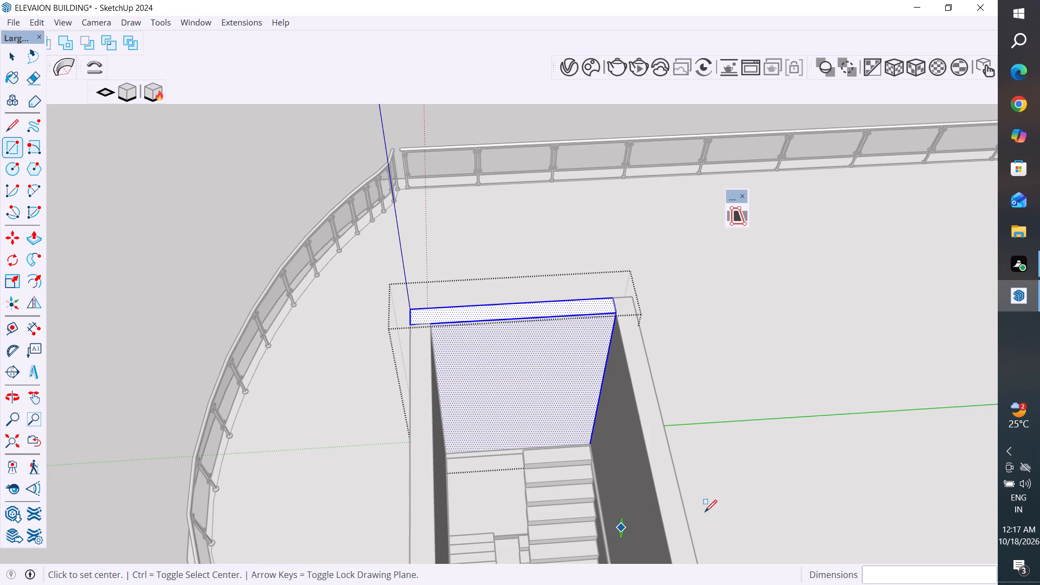
pyautogui.scroll(2, 660, 265)
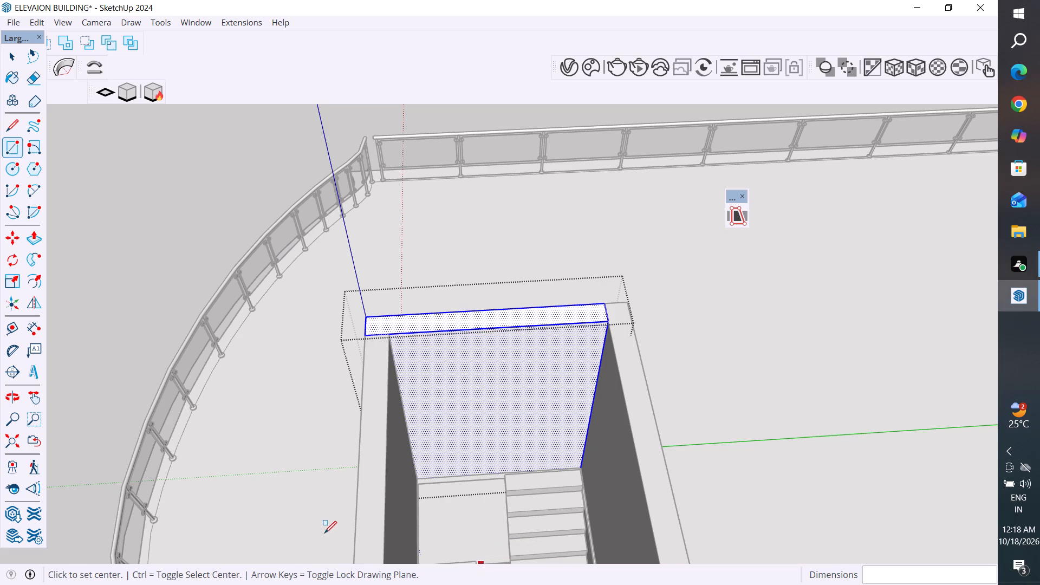
pyautogui.scroll(2, 471, 469)
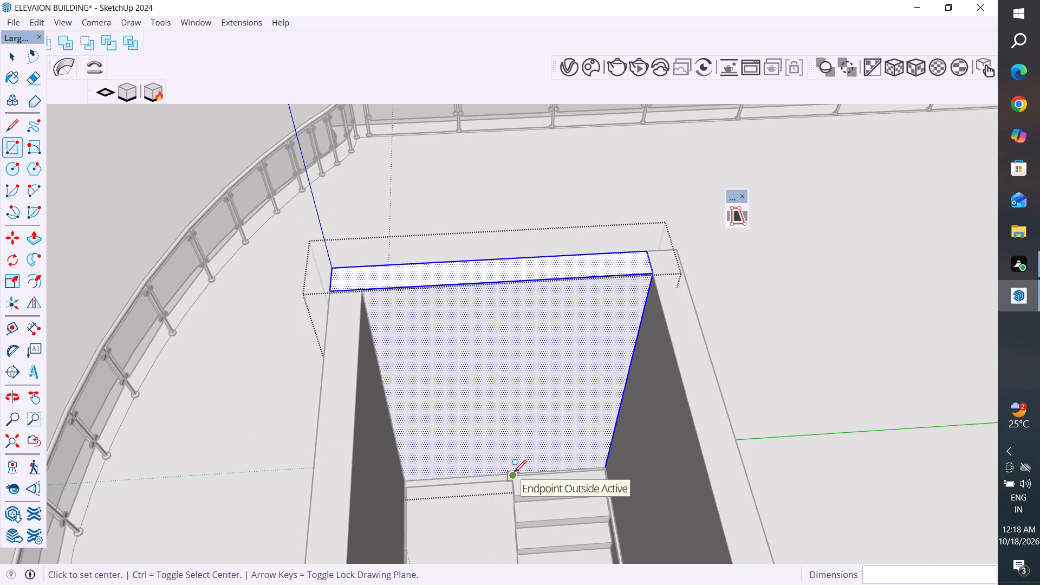
pyautogui.click(514, 472)
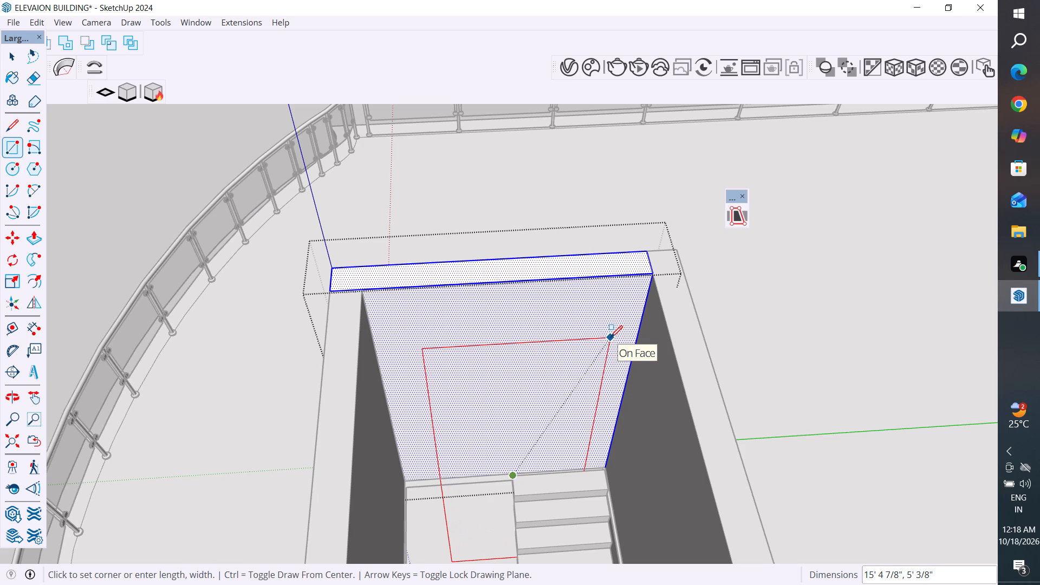
pyautogui.press('Escape')
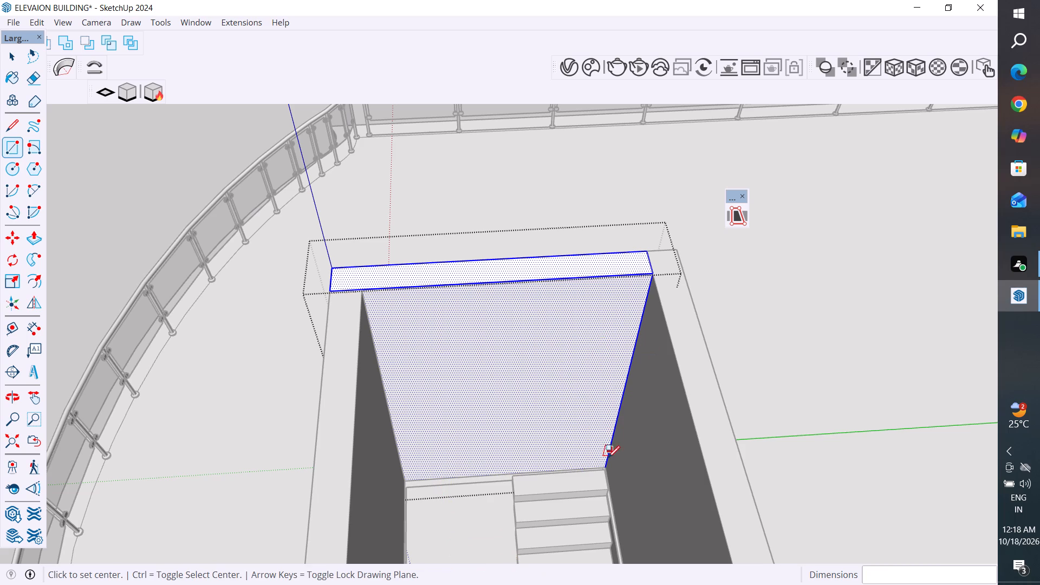
pyautogui.click(602, 464)
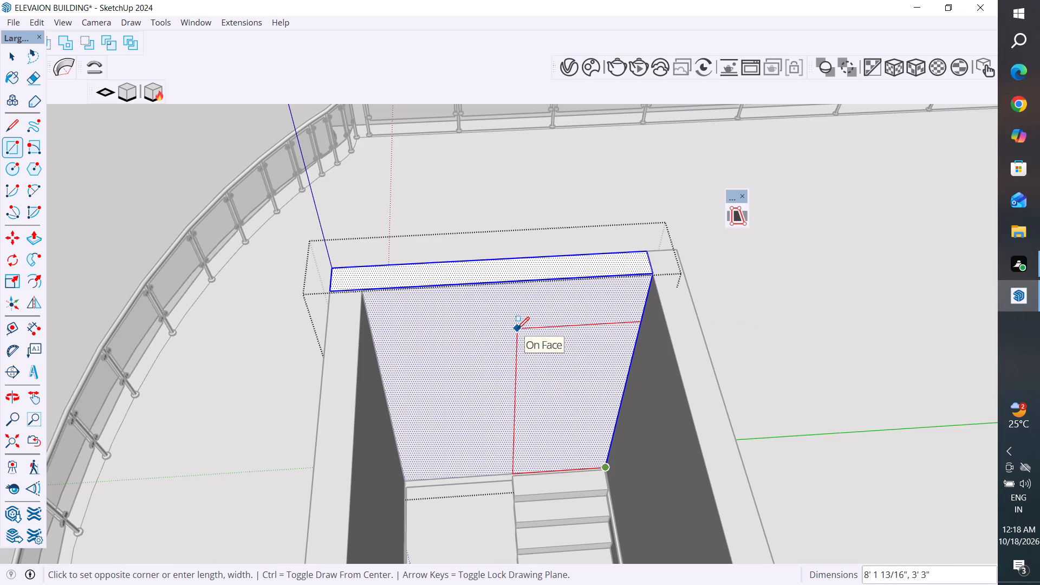
pyautogui.click(517, 329)
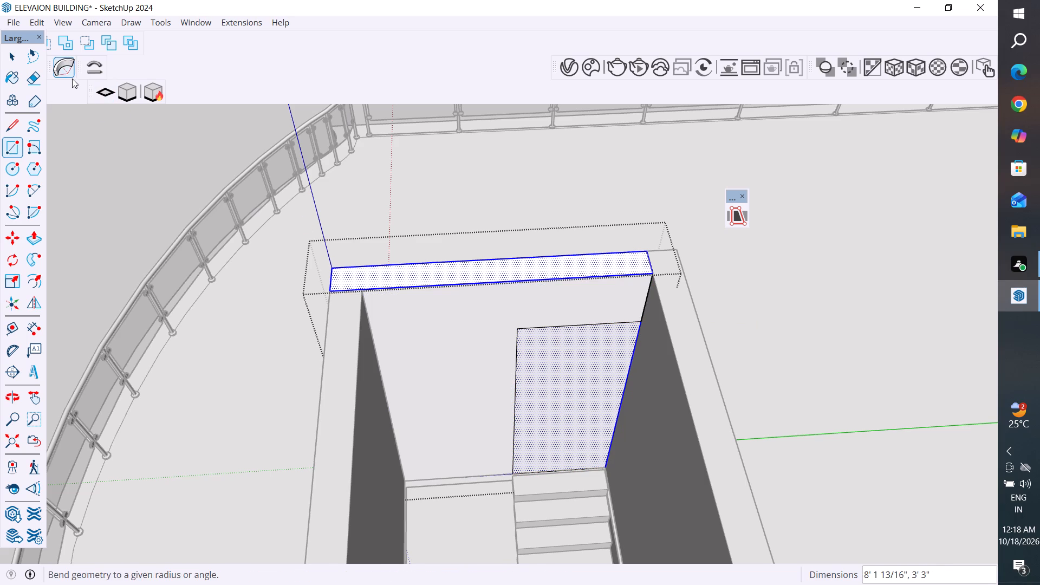
# Push/Pull the doorway rectangle about 2'3" out from the far wall over the stairs.
pyautogui.click(8, 66)
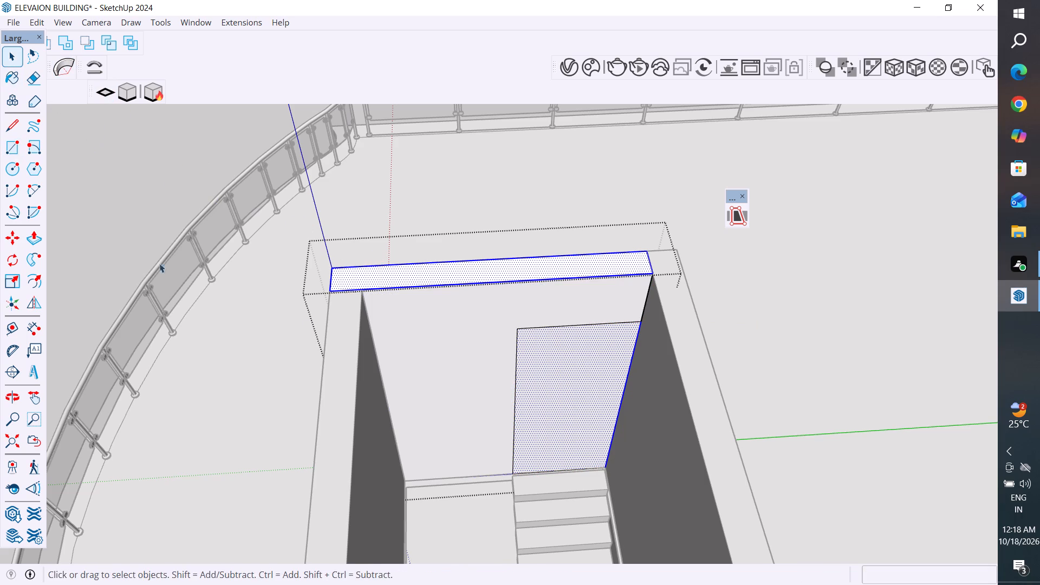
pyautogui.click(553, 395)
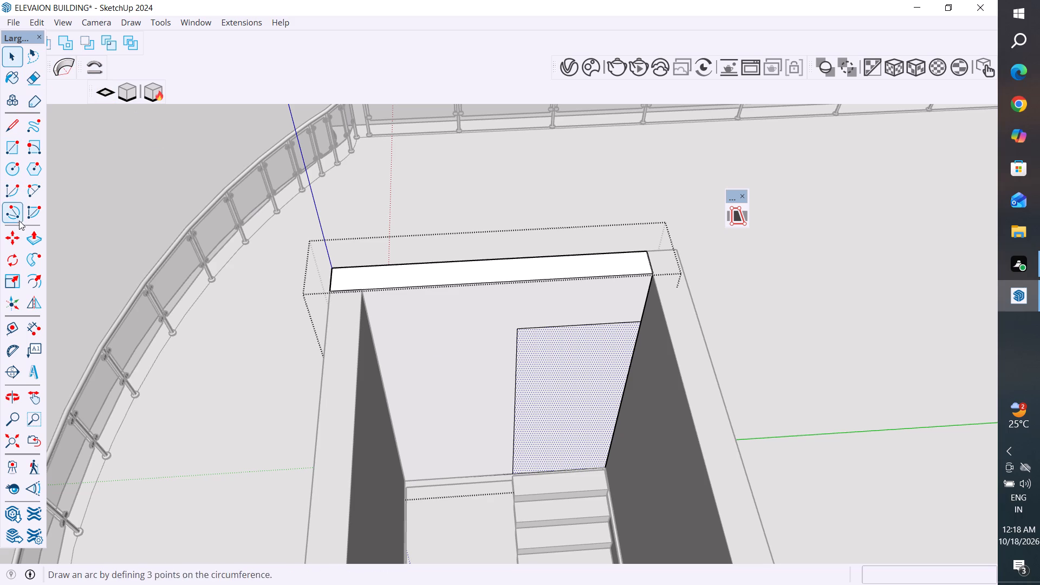
pyautogui.click(29, 241)
pyautogui.click(545, 355)
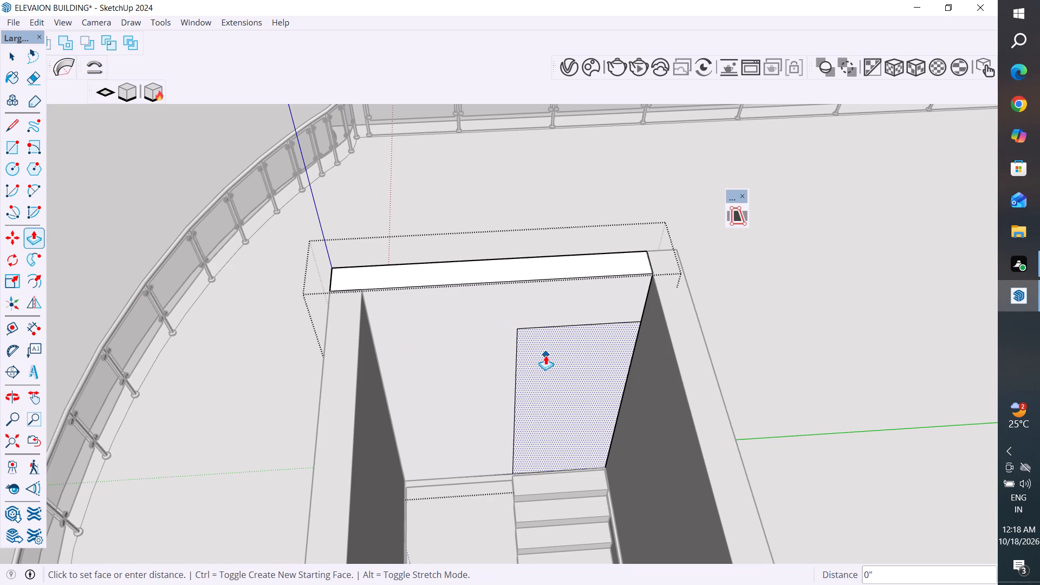
pyautogui.click(553, 426)
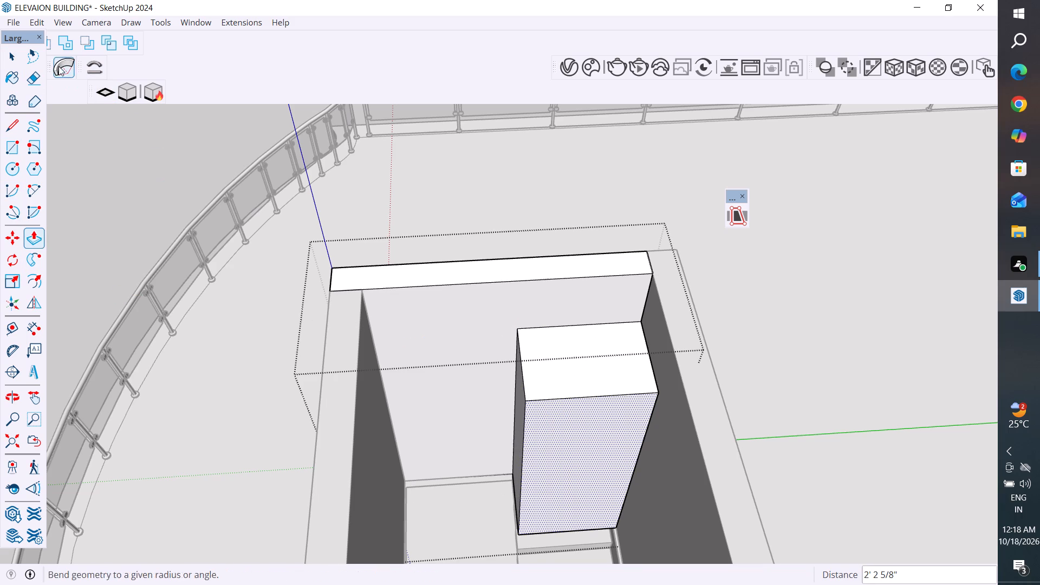
# Close the far wall group and examine the extruded block above the stairs from different angles.
pyautogui.click(14, 64)
pyautogui.tripleClick(582, 435)
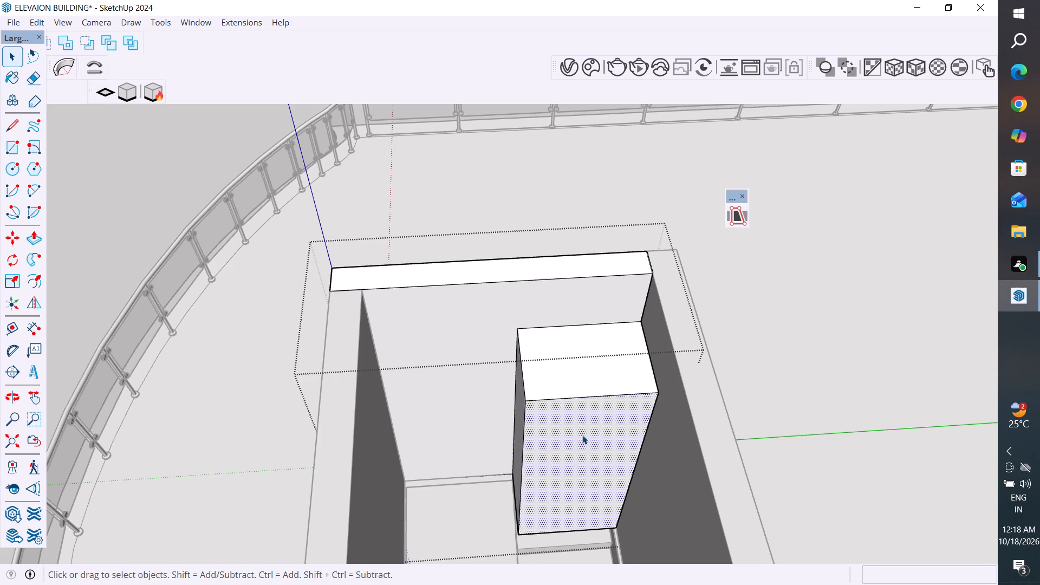
pyautogui.tripleClick(585, 415)
pyautogui.click(585, 415)
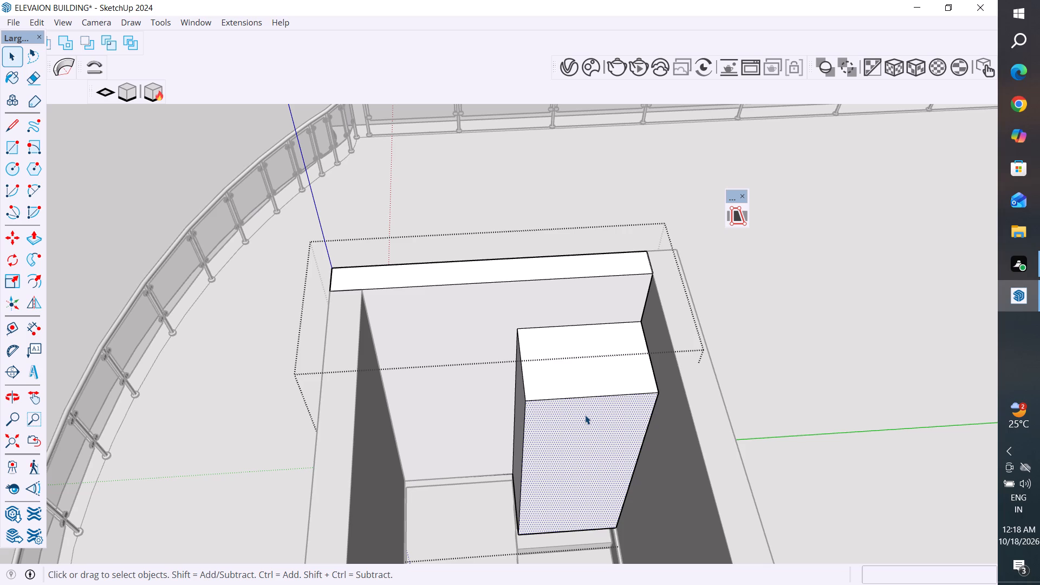
pyautogui.scroll(-9, 543, 474)
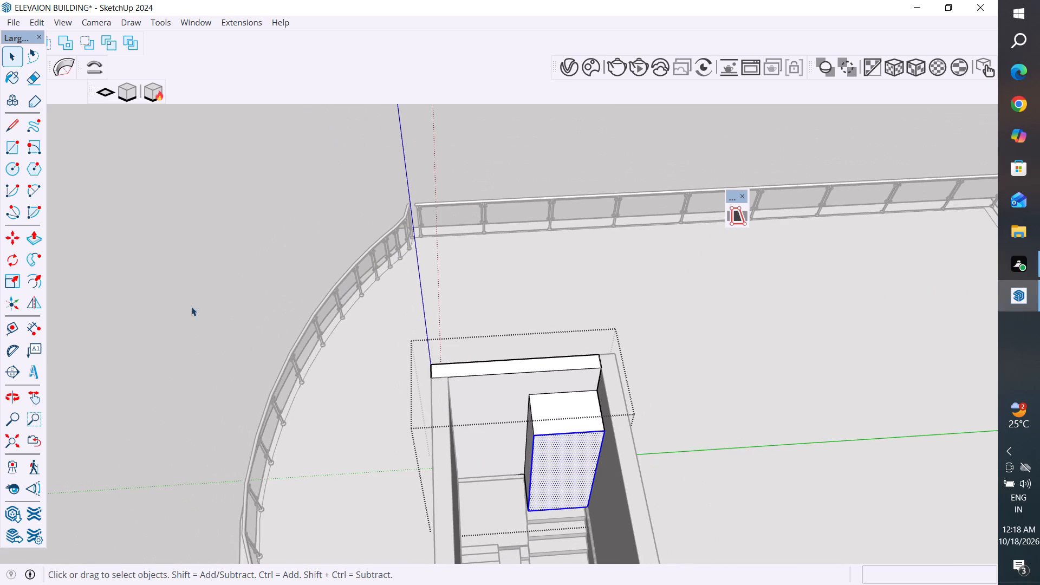
pyautogui.click(187, 301)
pyautogui.click(723, 406)
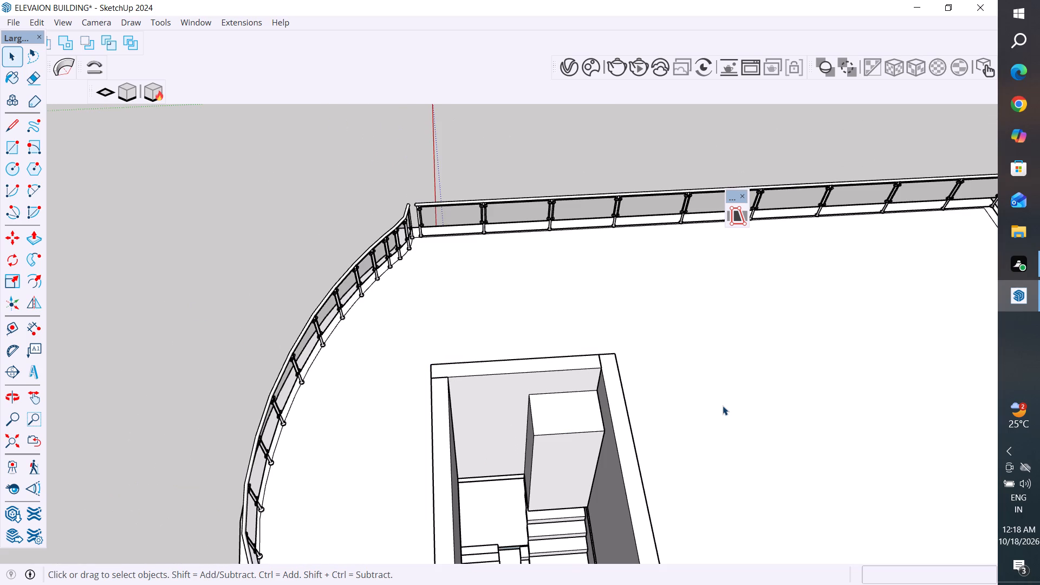
pyautogui.scroll(4, 612, 439)
pyautogui.moveTo(591, 458); pyautogui.dragTo(634, 408, button='middle')
pyautogui.scroll(1, 591, 458)
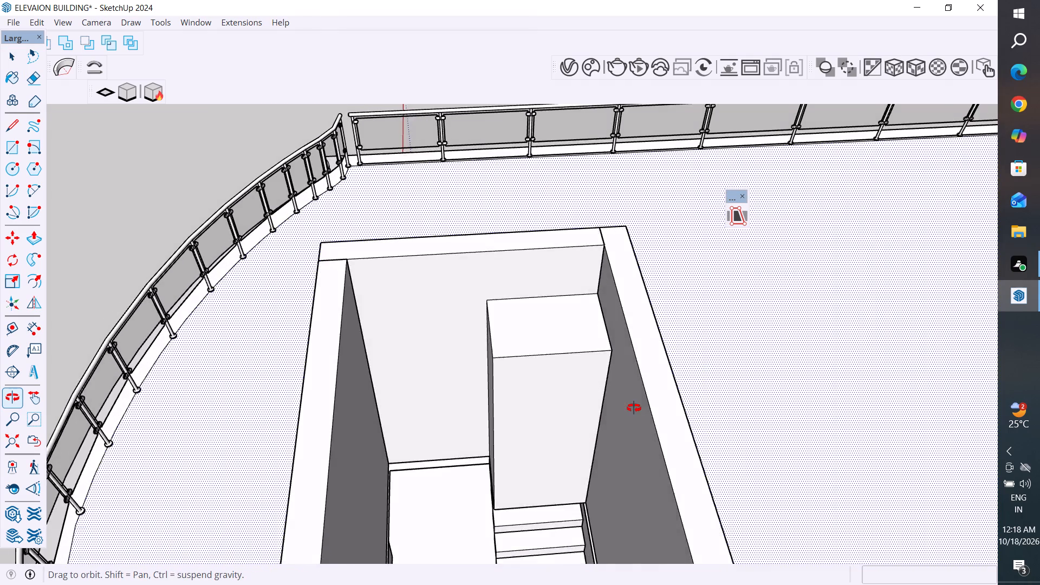
pyautogui.moveTo(634, 408); pyautogui.dragTo(636, 407, button='middle')
pyautogui.scroll(-4, 547, 480)
pyautogui.middleClick(541, 485)
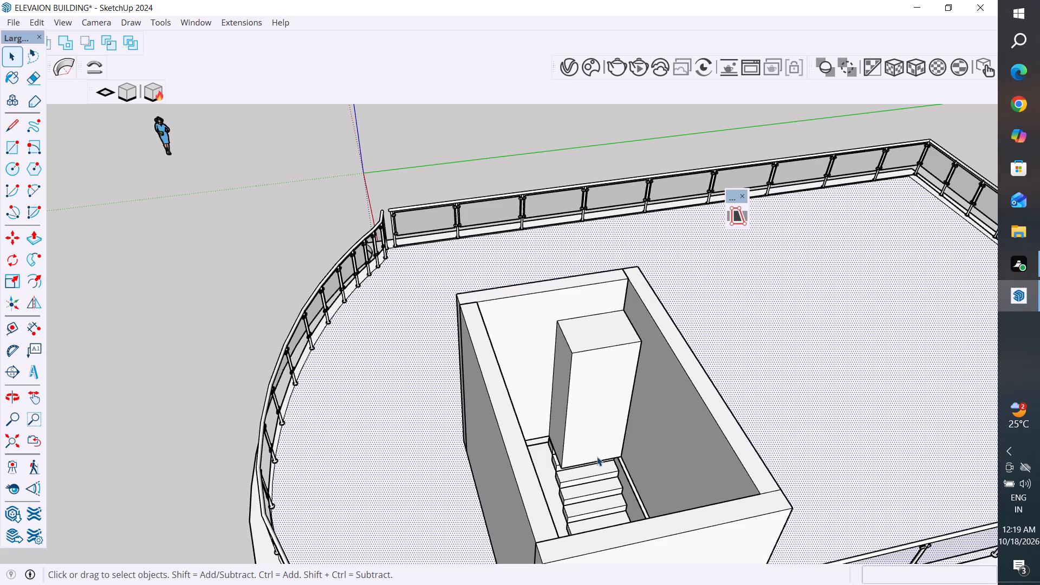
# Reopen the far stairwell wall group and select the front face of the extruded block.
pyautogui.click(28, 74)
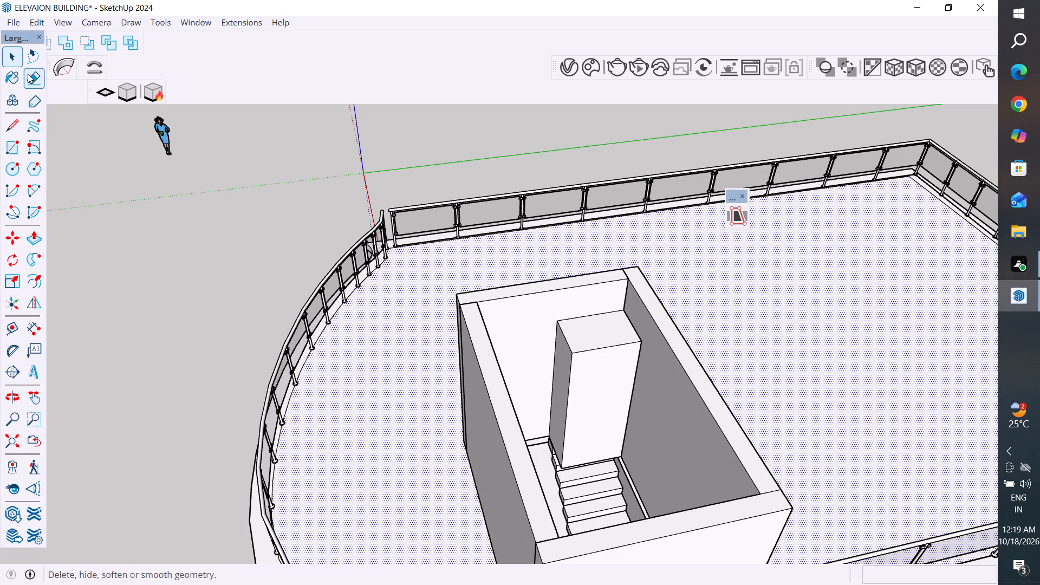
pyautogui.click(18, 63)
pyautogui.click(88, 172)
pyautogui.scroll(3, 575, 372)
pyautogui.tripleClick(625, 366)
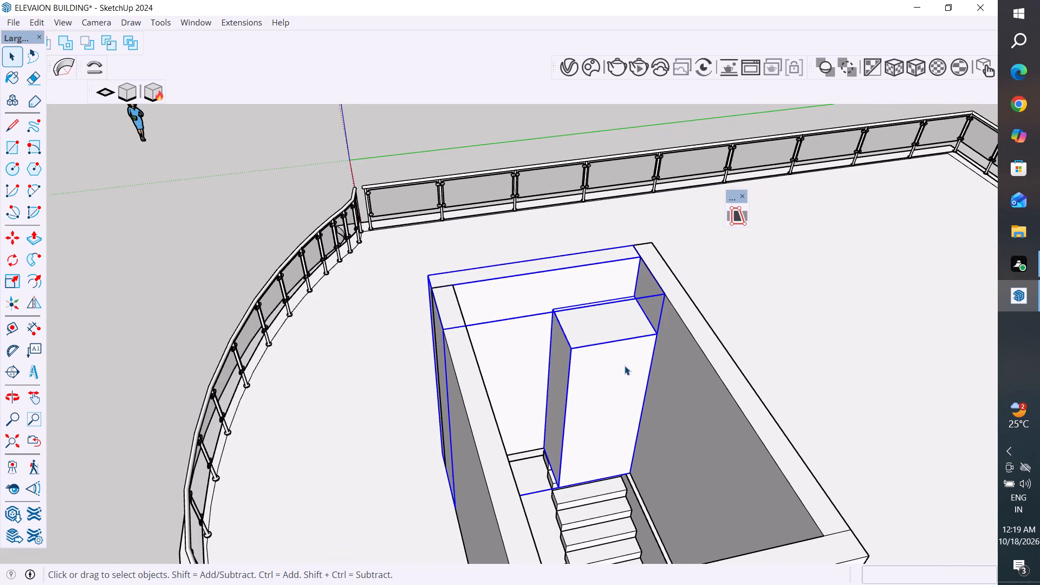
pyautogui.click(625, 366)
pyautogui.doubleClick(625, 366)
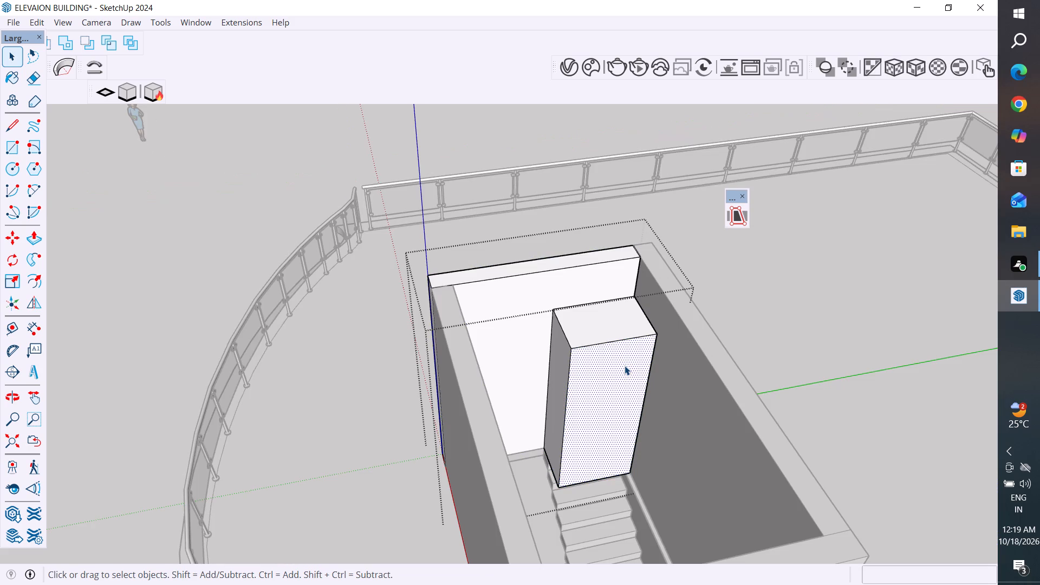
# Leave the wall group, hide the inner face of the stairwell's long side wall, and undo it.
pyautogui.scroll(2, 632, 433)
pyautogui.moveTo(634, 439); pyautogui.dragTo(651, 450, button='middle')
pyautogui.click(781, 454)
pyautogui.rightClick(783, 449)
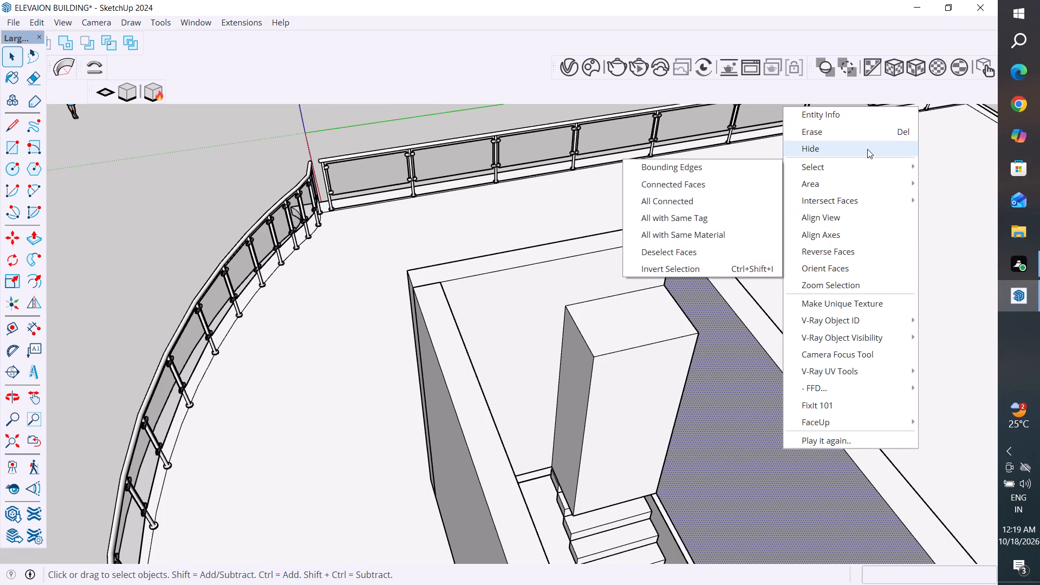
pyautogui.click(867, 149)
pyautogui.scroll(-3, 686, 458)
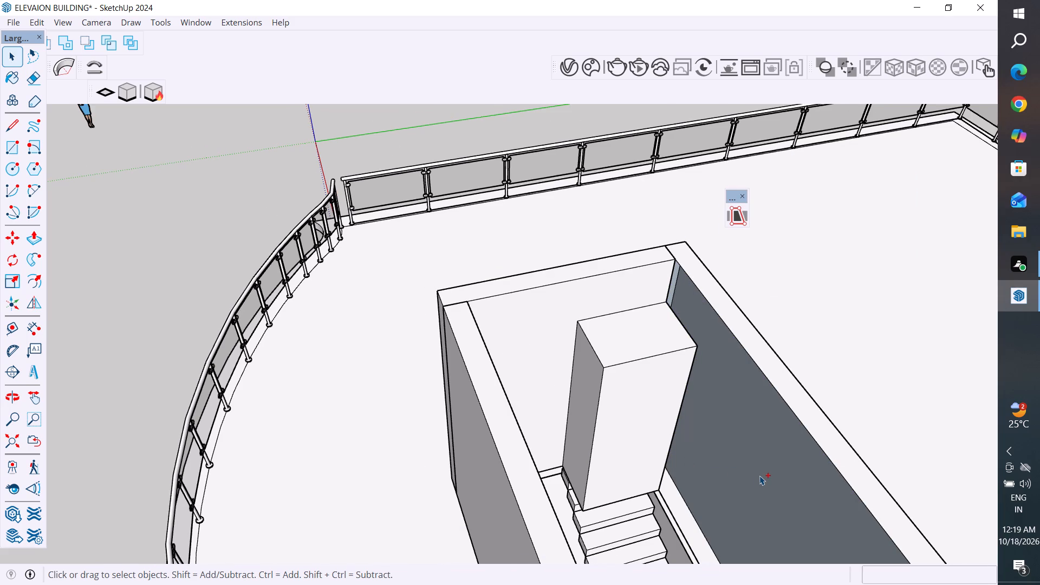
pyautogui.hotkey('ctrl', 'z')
# Examine the far wall group and its extruded block from several sides of the stairwell.
pyautogui.scroll(-4, 680, 511)
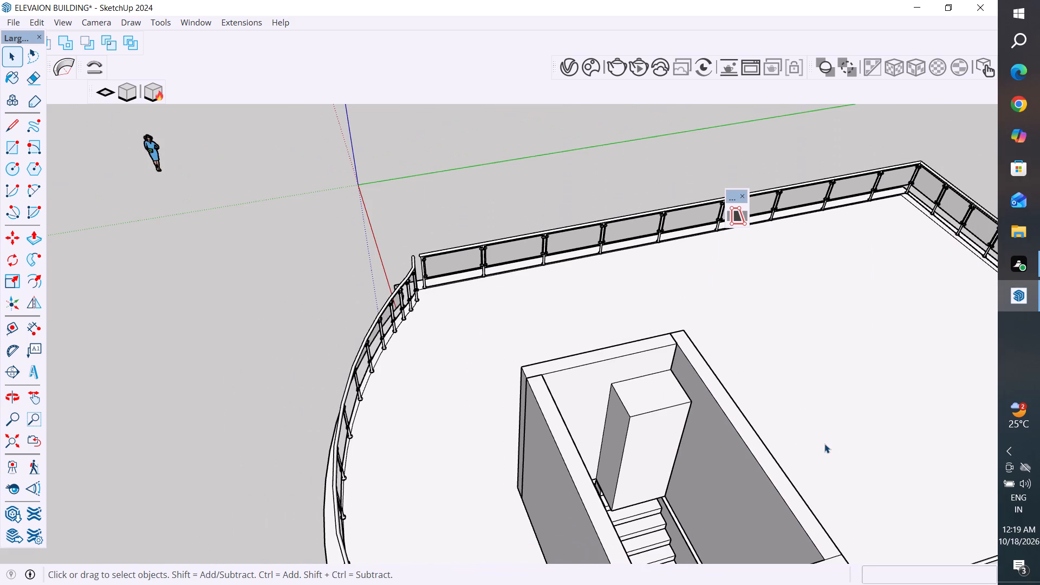
pyautogui.moveTo(824, 444); pyautogui.dragTo(740, 480)
pyautogui.moveTo(764, 487); pyautogui.dragTo(696, 438, button='middle')
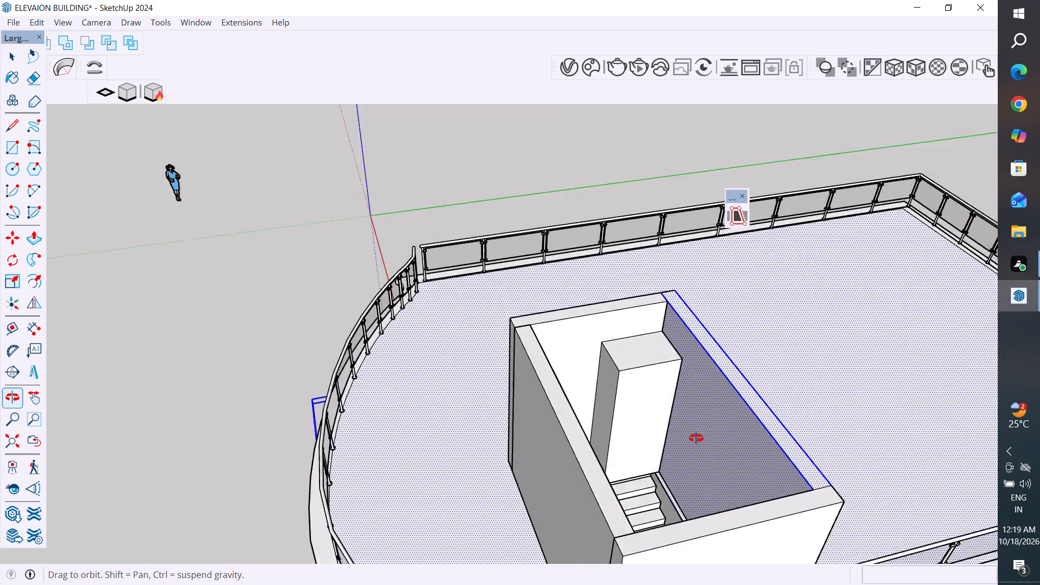
pyautogui.moveTo(696, 438); pyautogui.dragTo(659, 527, button='middle')
pyautogui.click(509, 524)
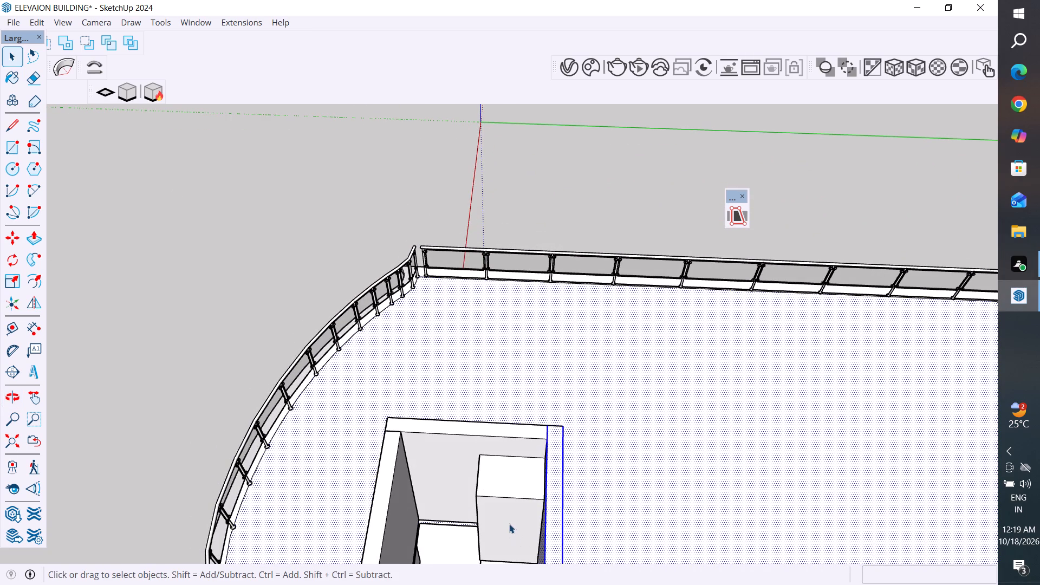
pyautogui.moveTo(508, 574); pyautogui.dragTo(693, 554, button='middle')
pyautogui.scroll(-8, 737, 448)
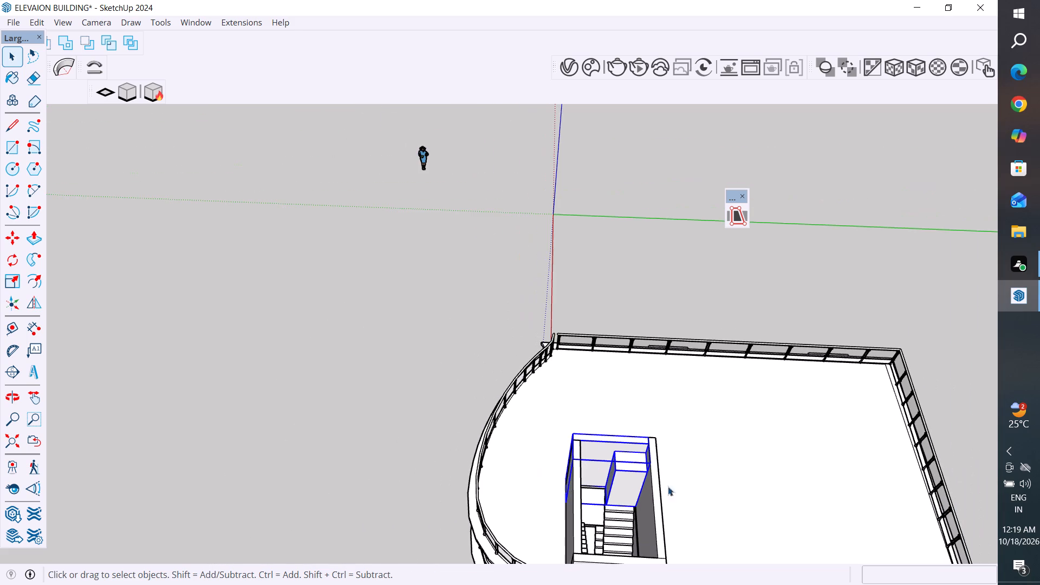
pyautogui.moveTo(654, 506); pyautogui.dragTo(844, 513, button='middle')
pyautogui.scroll(2, 752, 472)
pyautogui.scroll(13, 747, 398)
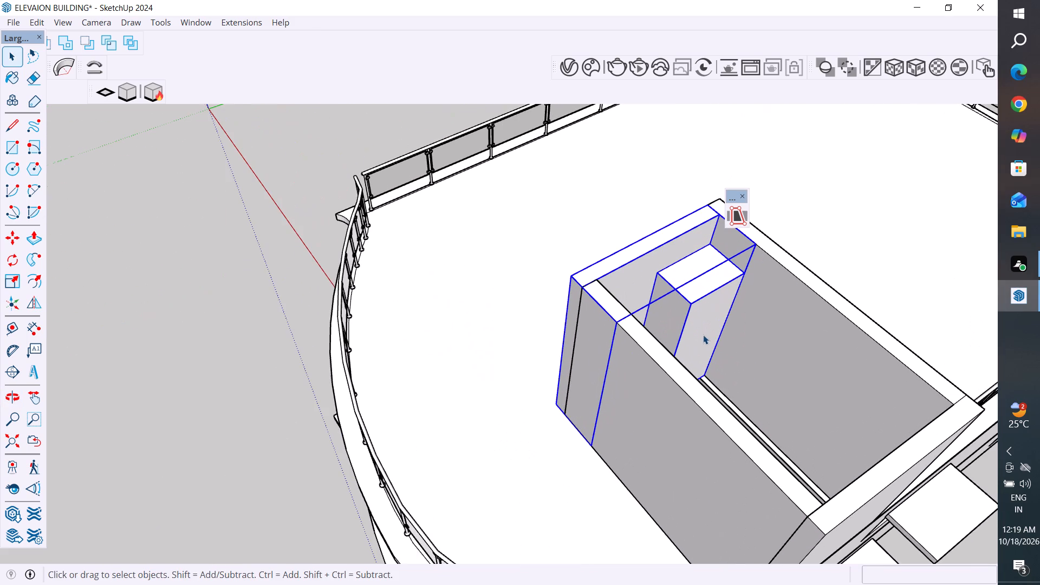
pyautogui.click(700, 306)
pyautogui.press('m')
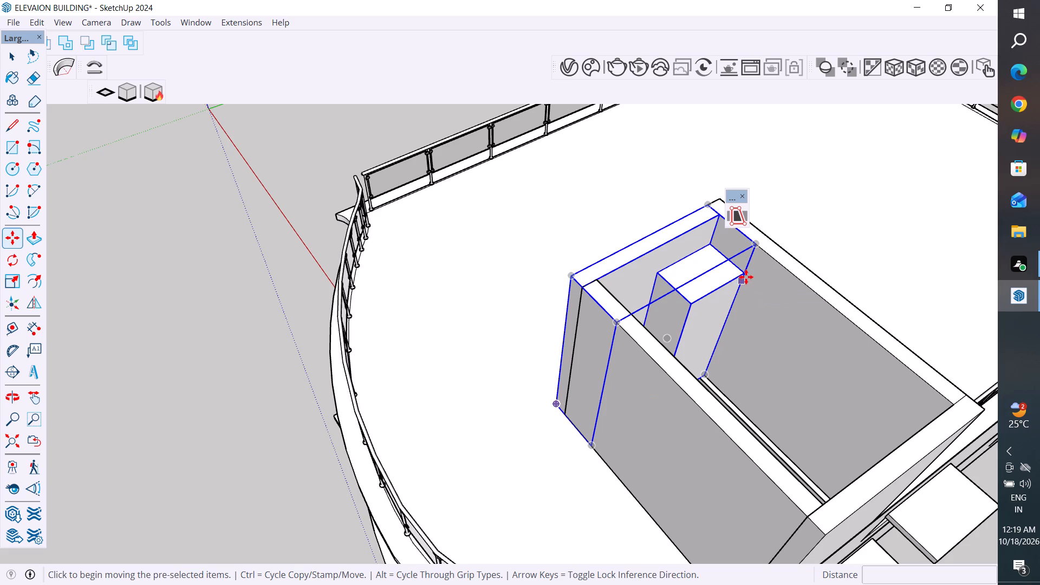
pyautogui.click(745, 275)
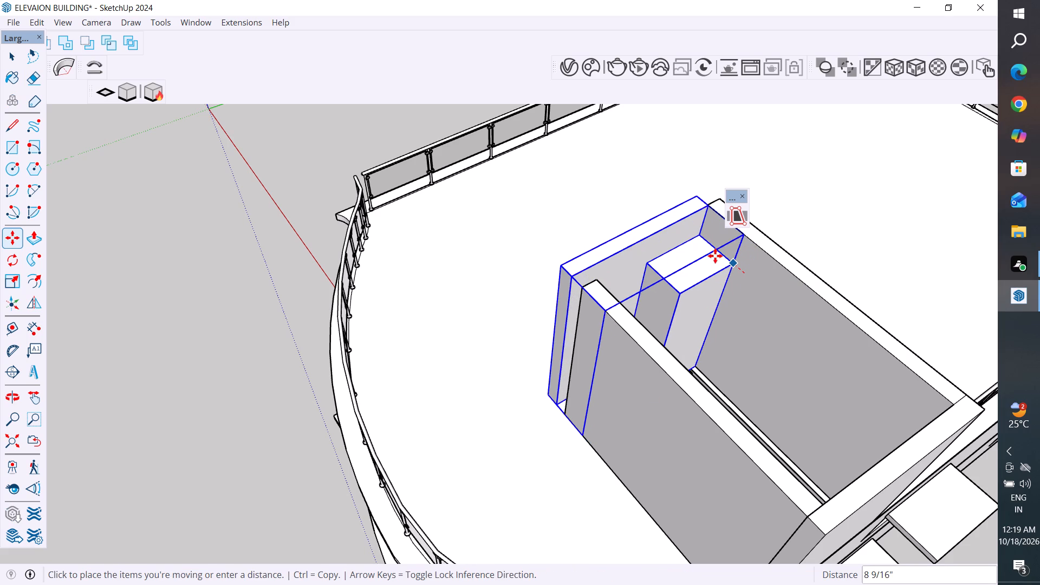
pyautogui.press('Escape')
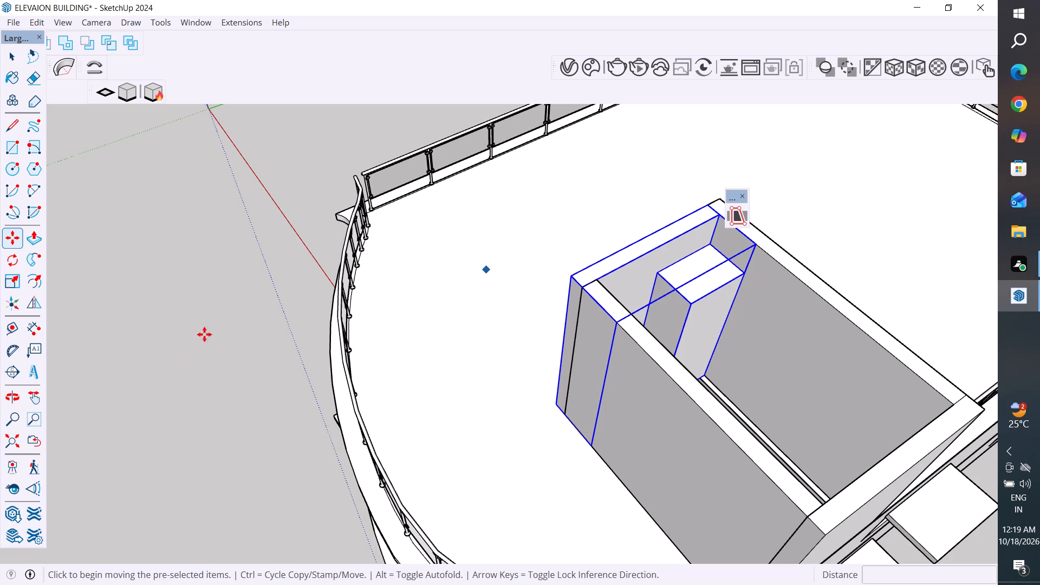
# Reopen the far stairwell wall group and select the front face of the block above the stairs.
pyautogui.click(10, 55)
pyautogui.click(121, 226)
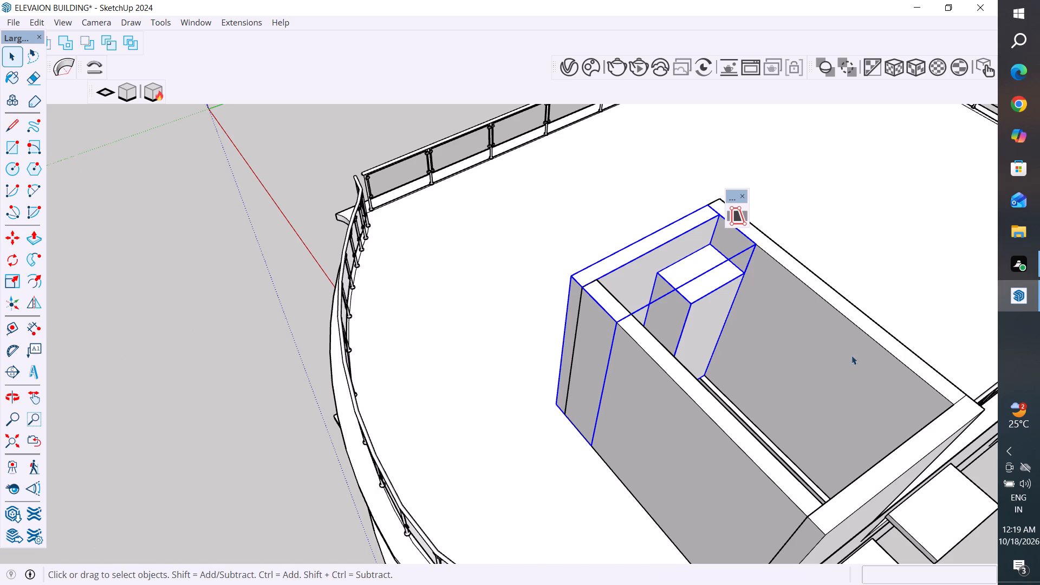
pyautogui.scroll(5, 708, 290)
pyautogui.tripleClick(712, 290)
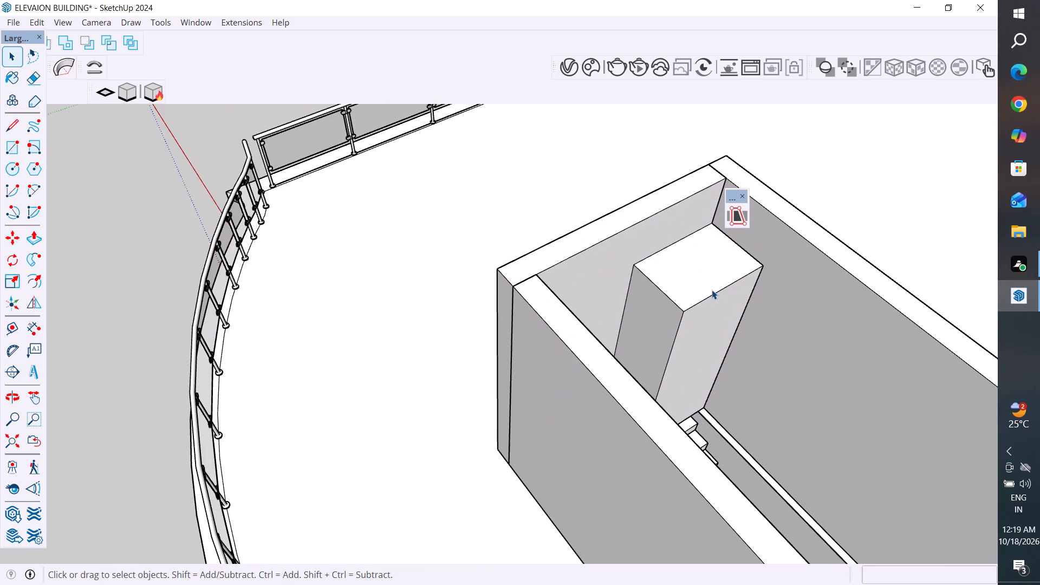
pyautogui.click(712, 290)
pyautogui.click(714, 297)
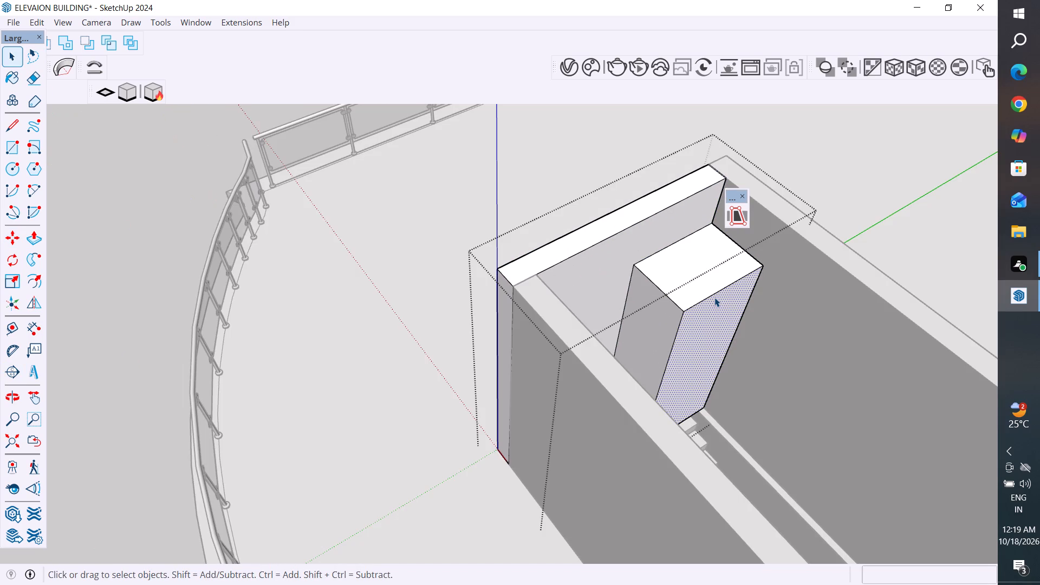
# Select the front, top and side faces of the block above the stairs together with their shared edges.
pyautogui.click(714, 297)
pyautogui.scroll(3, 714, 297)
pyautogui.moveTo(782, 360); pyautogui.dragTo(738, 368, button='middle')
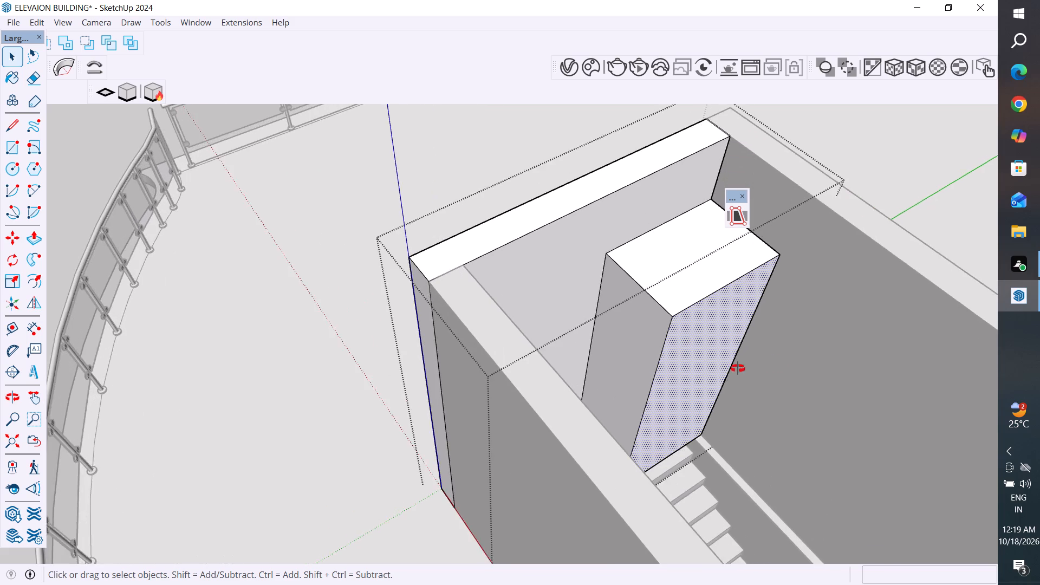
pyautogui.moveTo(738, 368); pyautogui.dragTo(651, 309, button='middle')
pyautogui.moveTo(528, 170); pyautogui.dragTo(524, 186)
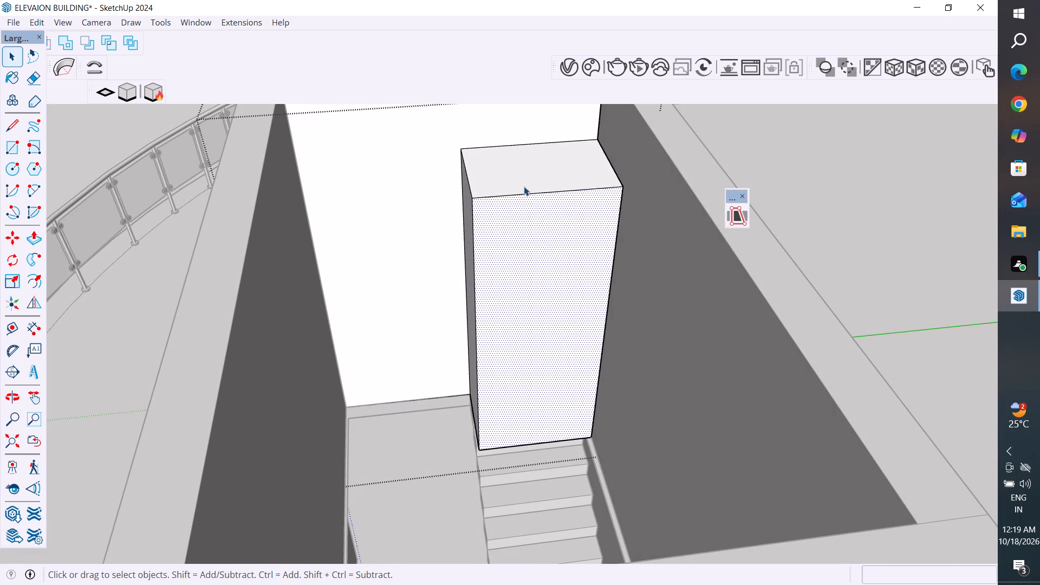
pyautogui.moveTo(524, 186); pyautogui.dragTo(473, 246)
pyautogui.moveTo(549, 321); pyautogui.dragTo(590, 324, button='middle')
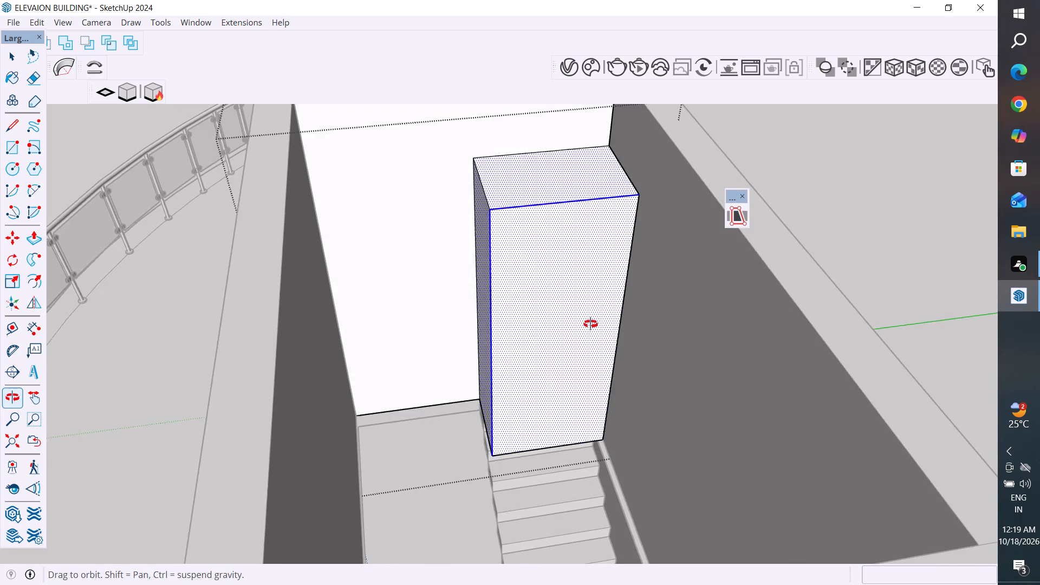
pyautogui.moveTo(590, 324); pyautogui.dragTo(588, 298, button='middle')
# Examine the selected block from the stairs below it, the roof railing and outside the stairwell.
pyautogui.scroll(4, 556, 297)
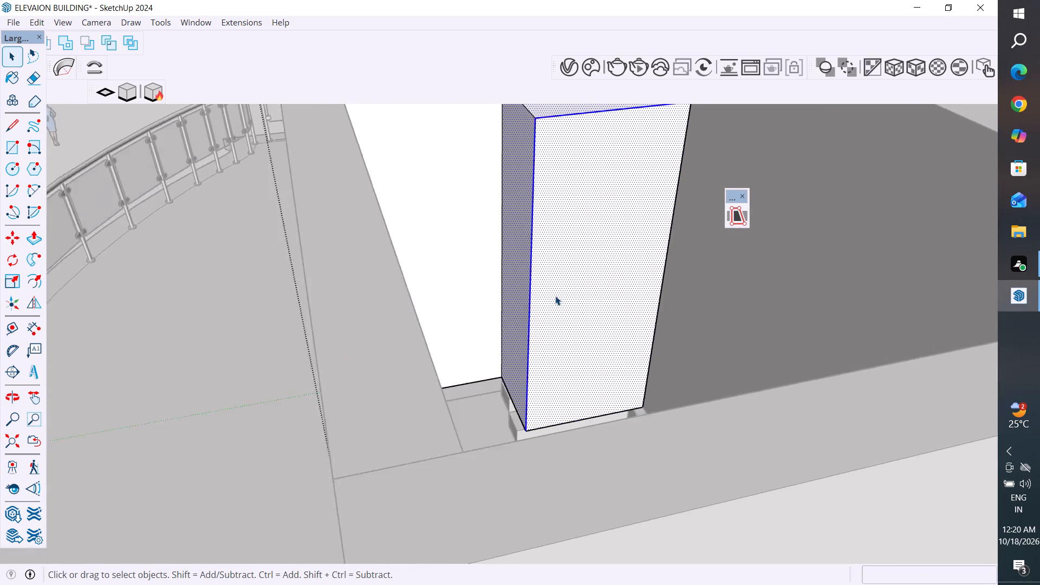
pyautogui.scroll(3, 541, 354)
pyautogui.moveTo(540, 438); pyautogui.dragTo(560, 318, button='middle')
pyautogui.scroll(1, 541, 438)
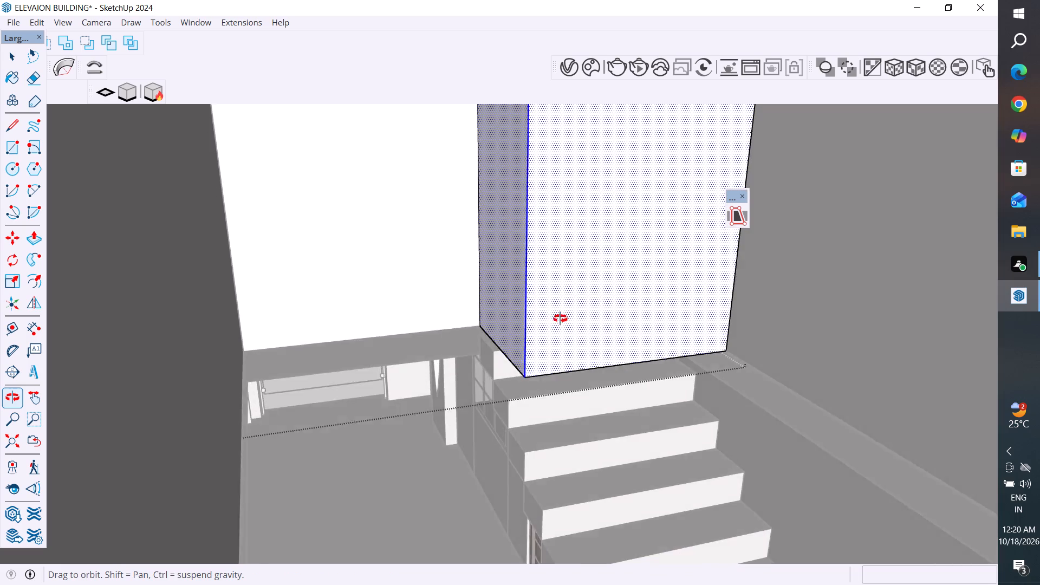
pyautogui.moveTo(560, 318); pyautogui.dragTo(568, 296, button='middle')
pyautogui.moveTo(556, 368); pyautogui.dragTo(469, 393, button='middle')
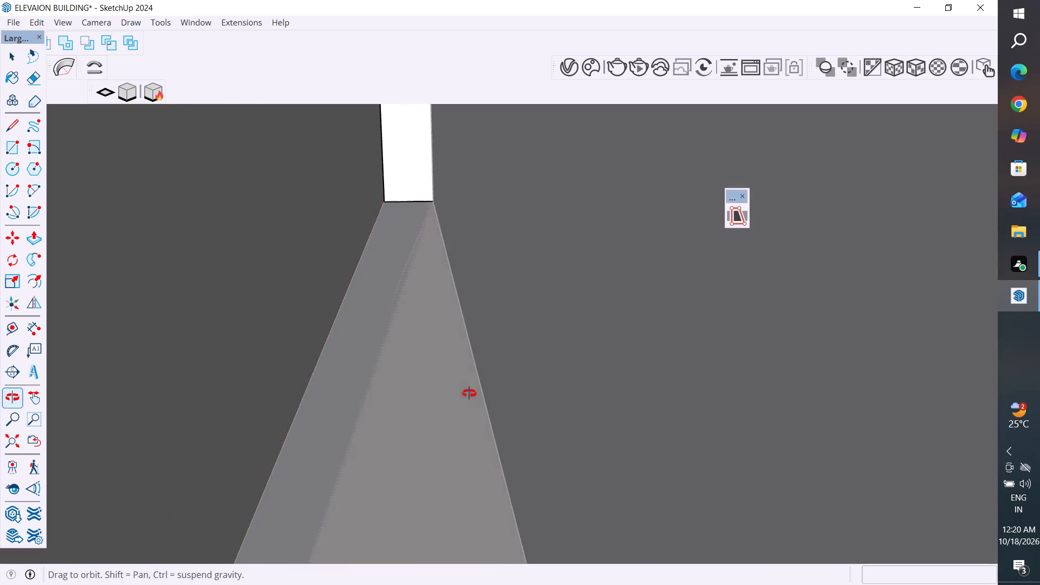
pyautogui.moveTo(469, 393); pyautogui.dragTo(402, 406, button='middle')
pyautogui.scroll(-5, 629, 419)
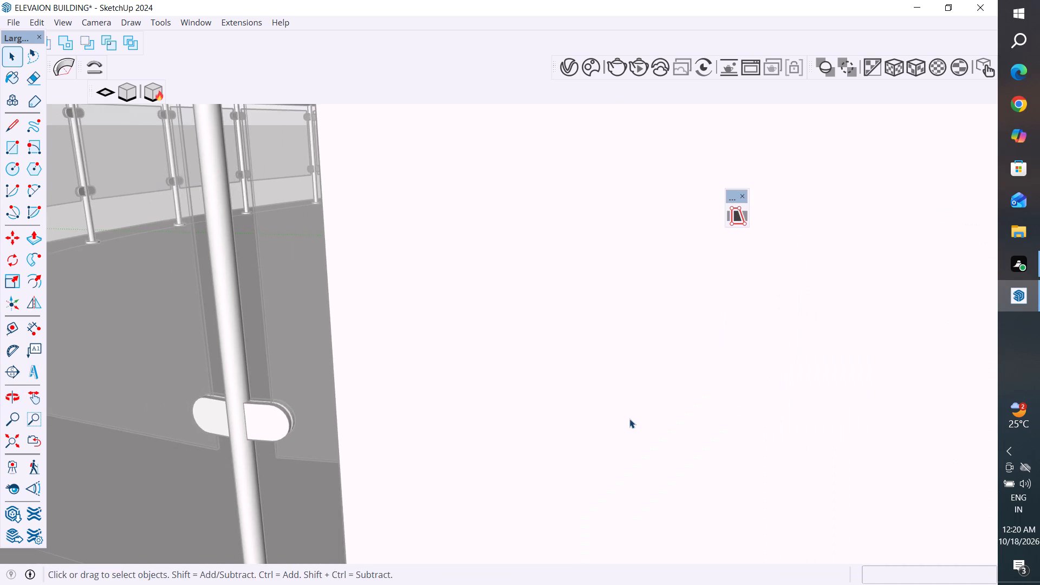
pyautogui.scroll(-5, 629, 419)
pyautogui.scroll(-5, 552, 572)
pyautogui.scroll(-13, 634, 421)
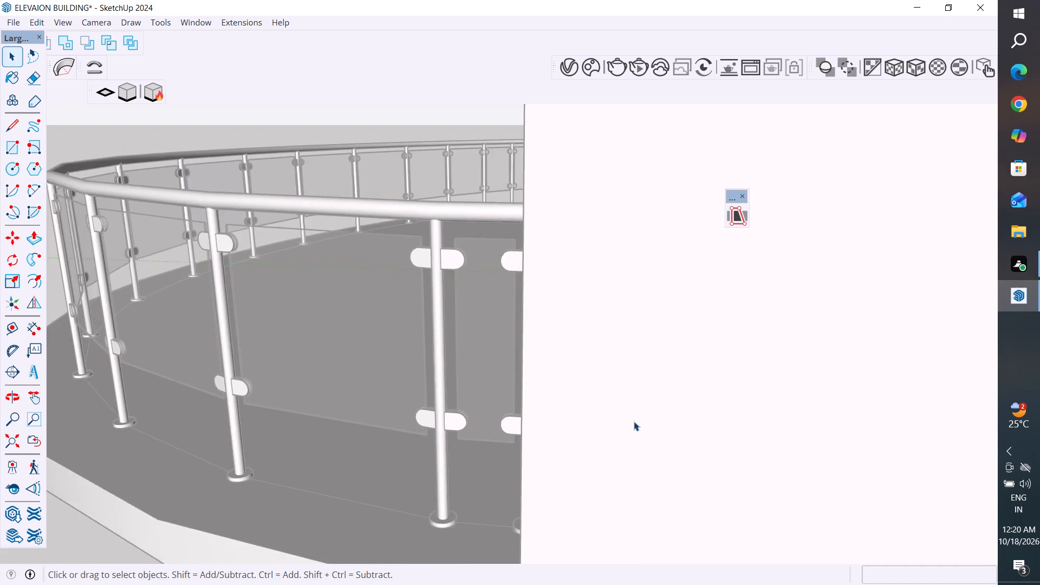
pyautogui.scroll(-5, 634, 421)
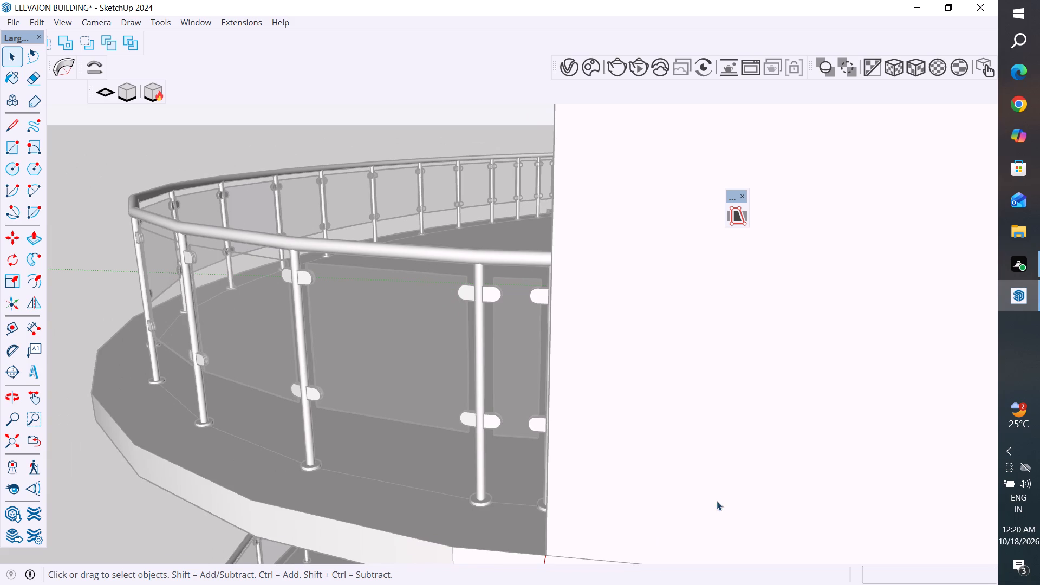
pyautogui.scroll(-18, 571, 420)
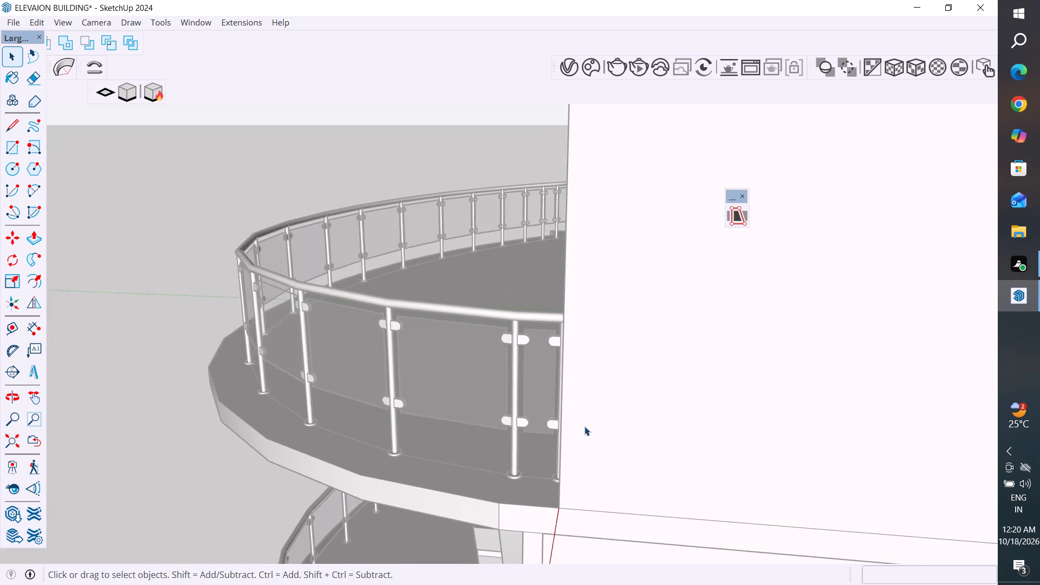
pyautogui.moveTo(743, 328); pyautogui.dragTo(711, 451, button='middle')
pyautogui.scroll(-10, 642, 498)
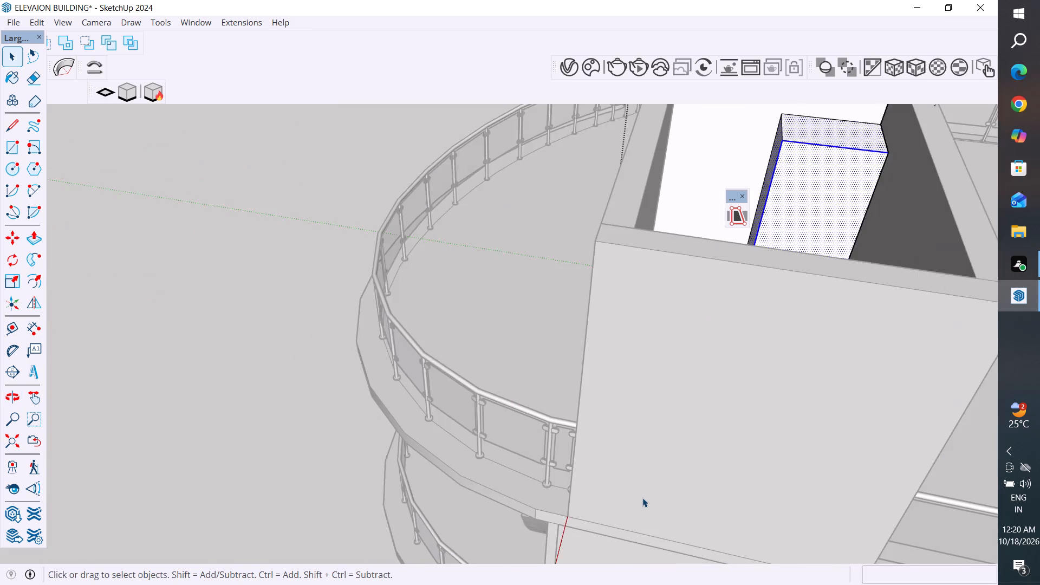
pyautogui.scroll(-3, 642, 498)
pyautogui.scroll(-6, 653, 453)
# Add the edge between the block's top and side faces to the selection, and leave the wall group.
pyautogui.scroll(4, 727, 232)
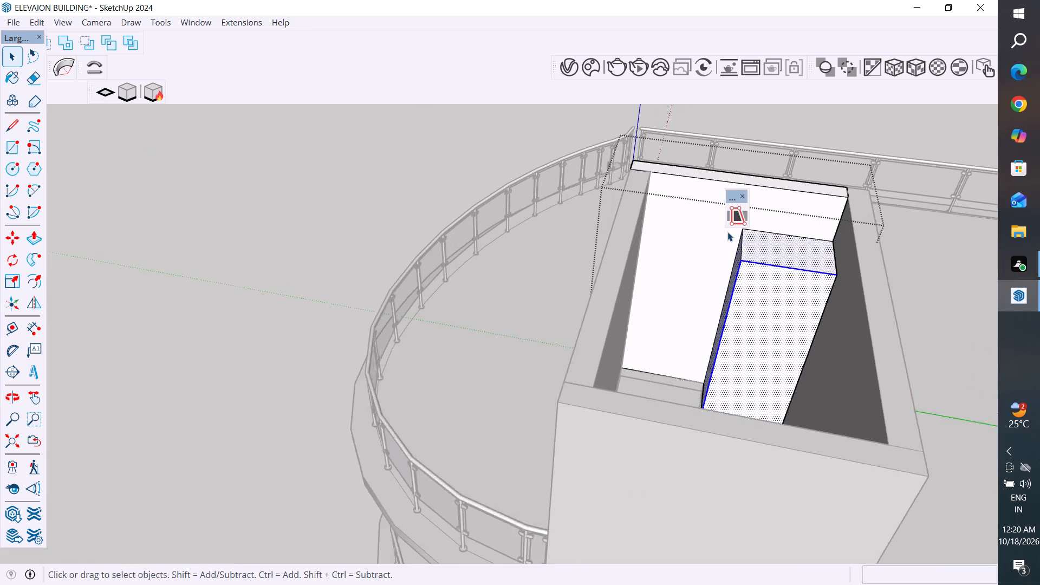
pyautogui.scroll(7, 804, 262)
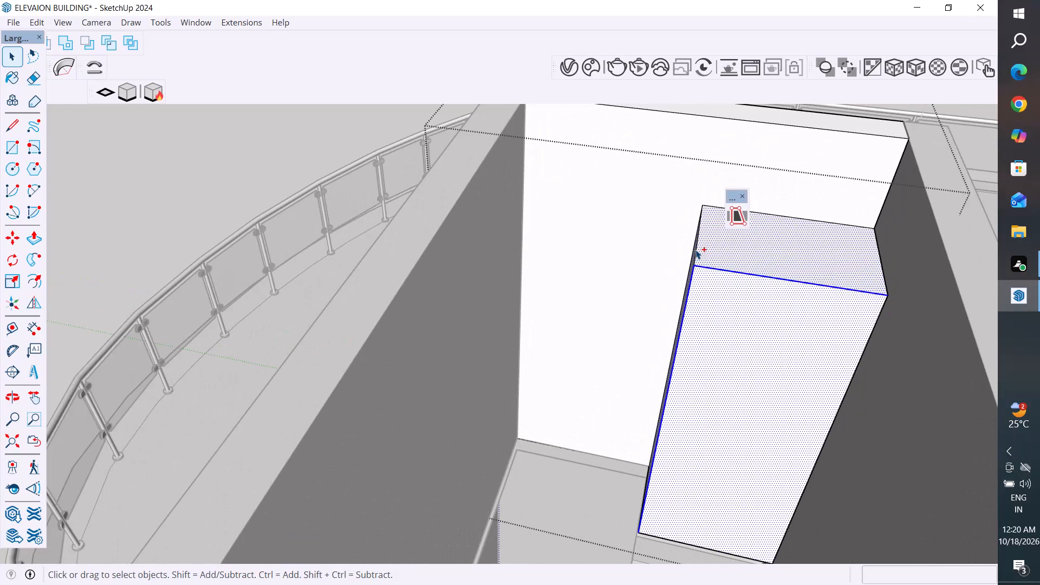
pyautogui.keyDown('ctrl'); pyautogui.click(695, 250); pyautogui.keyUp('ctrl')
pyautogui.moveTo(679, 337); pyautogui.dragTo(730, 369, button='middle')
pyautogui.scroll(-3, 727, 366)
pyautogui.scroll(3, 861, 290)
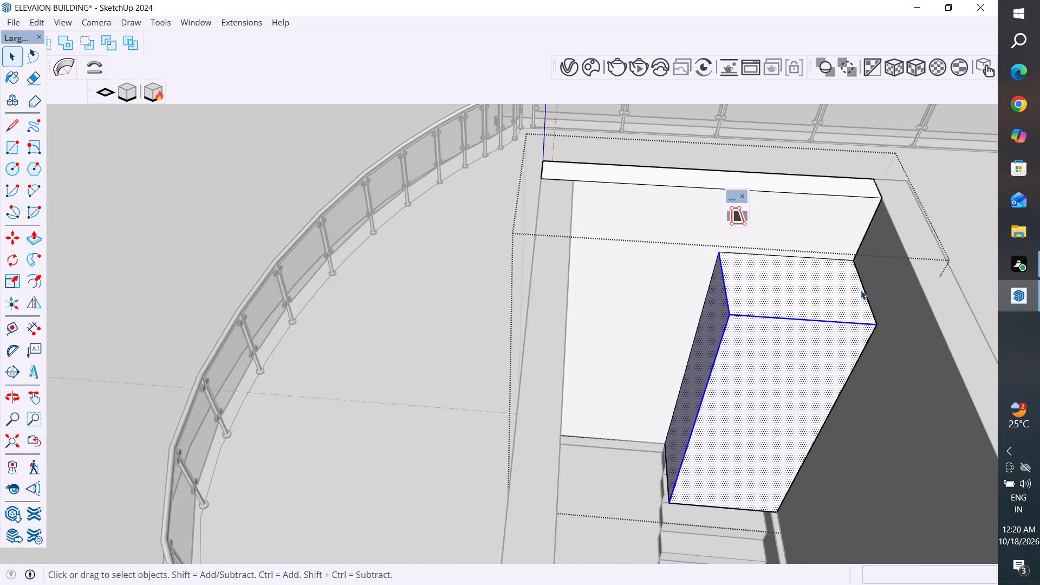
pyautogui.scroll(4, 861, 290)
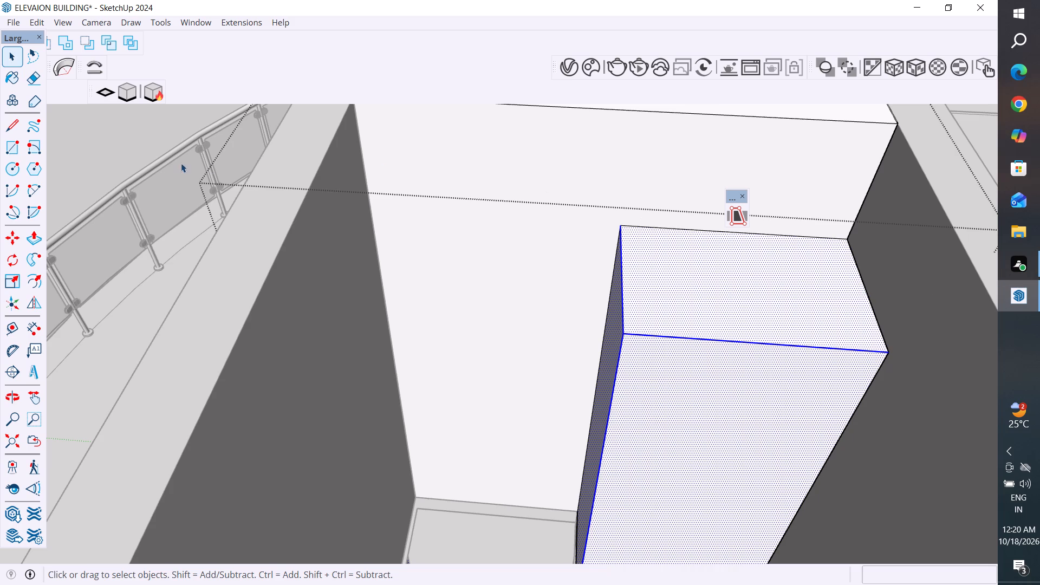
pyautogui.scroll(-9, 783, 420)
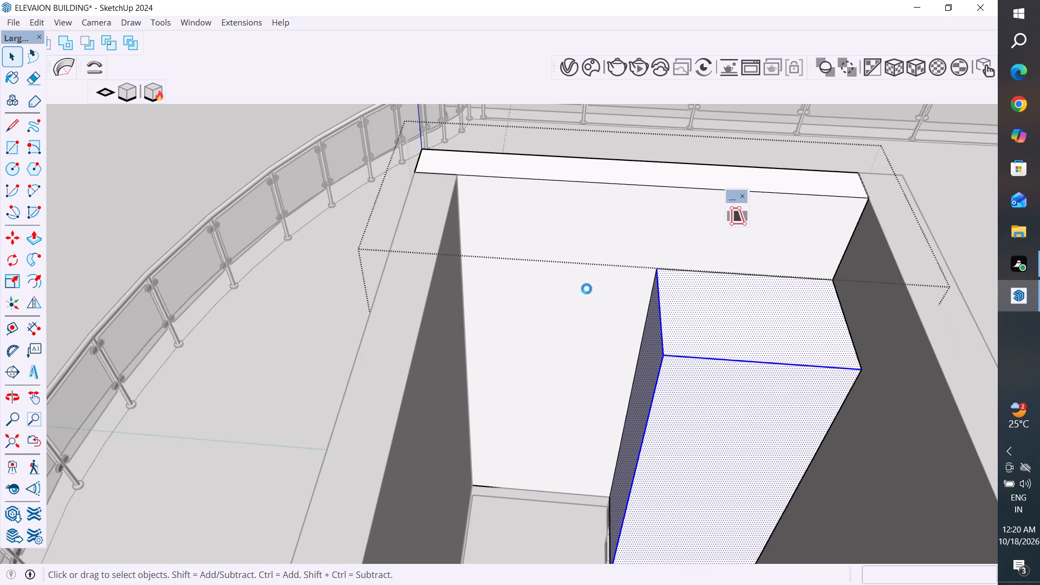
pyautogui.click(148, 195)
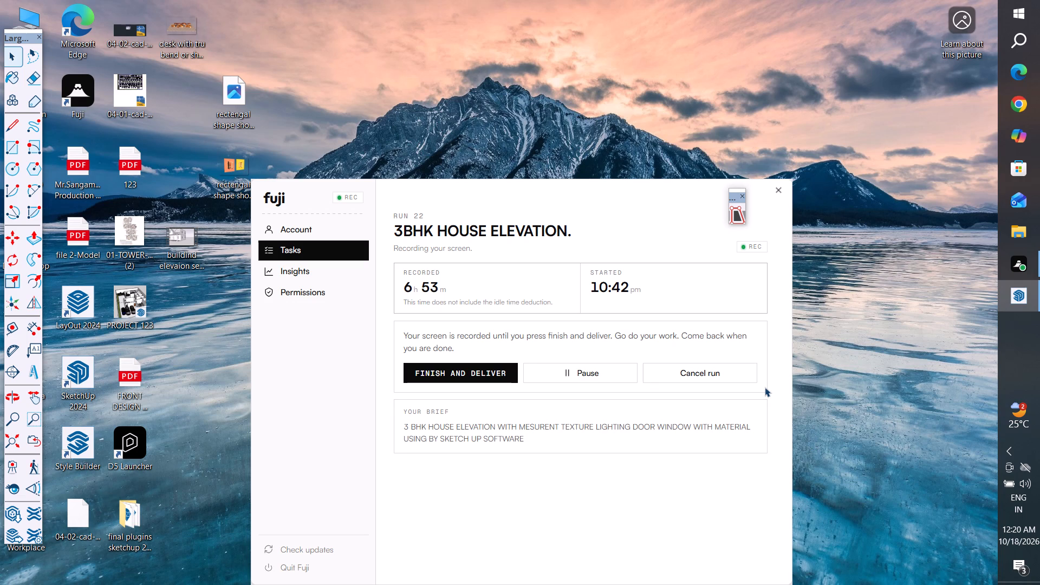
# Undo the recent far wall edits back through the extrusion of the doorway face above the stairs.
pyautogui.scroll(-4, 763, 463)
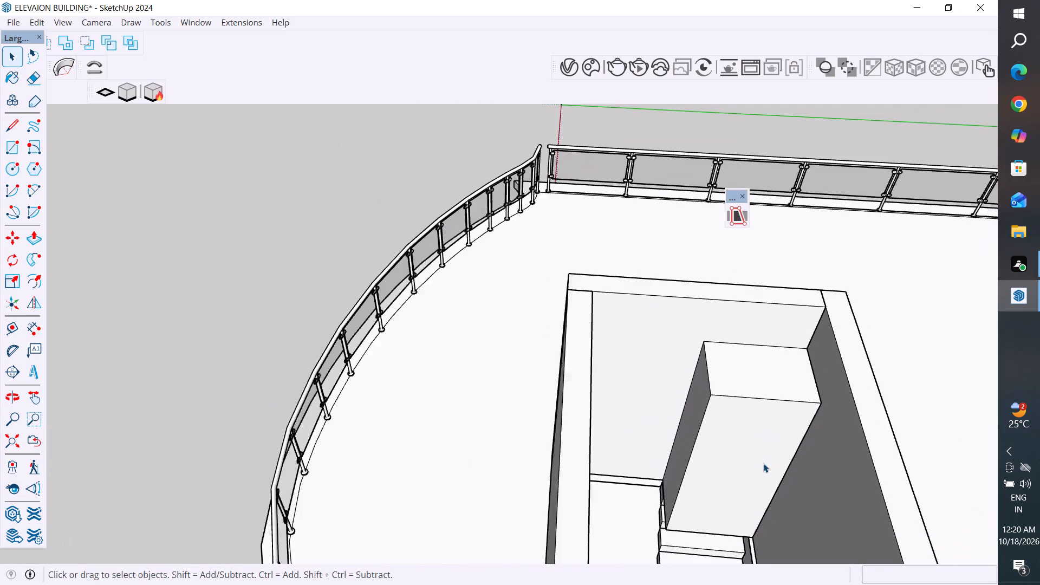
pyautogui.click(765, 464)
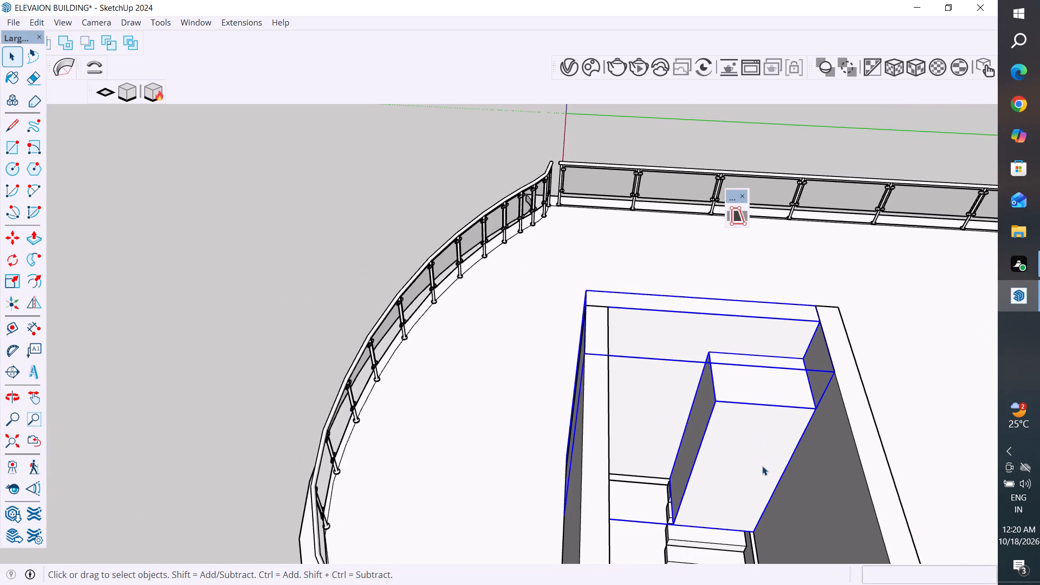
pyautogui.keyDown('ctrl'); pyautogui.click(762, 466); pyautogui.keyUp('ctrl')
pyautogui.hotkey('ctrl', 'z')
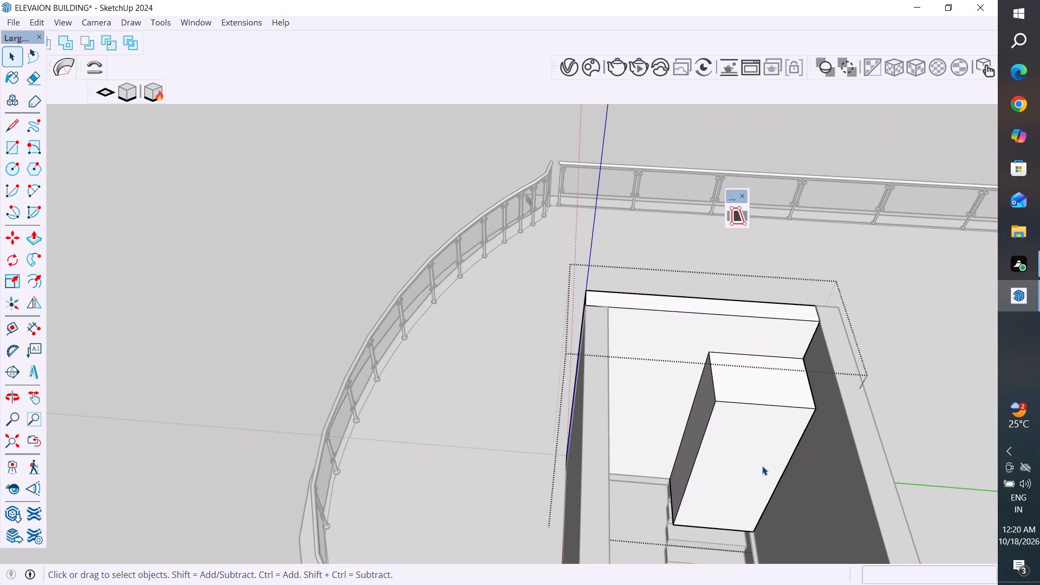
pyautogui.hotkey('ctrl', 'z')
pyautogui.hotkey('ctrl', 'z')
pyautogui.scroll(1, 762, 466)
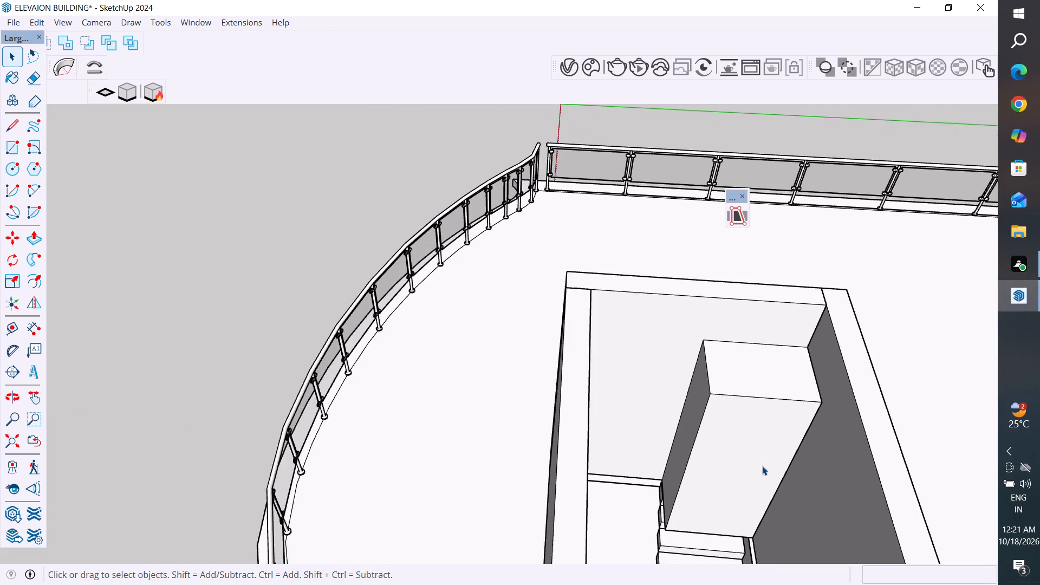
pyautogui.scroll(4, 762, 466)
pyautogui.moveTo(762, 466); pyautogui.dragTo(744, 395, button='middle')
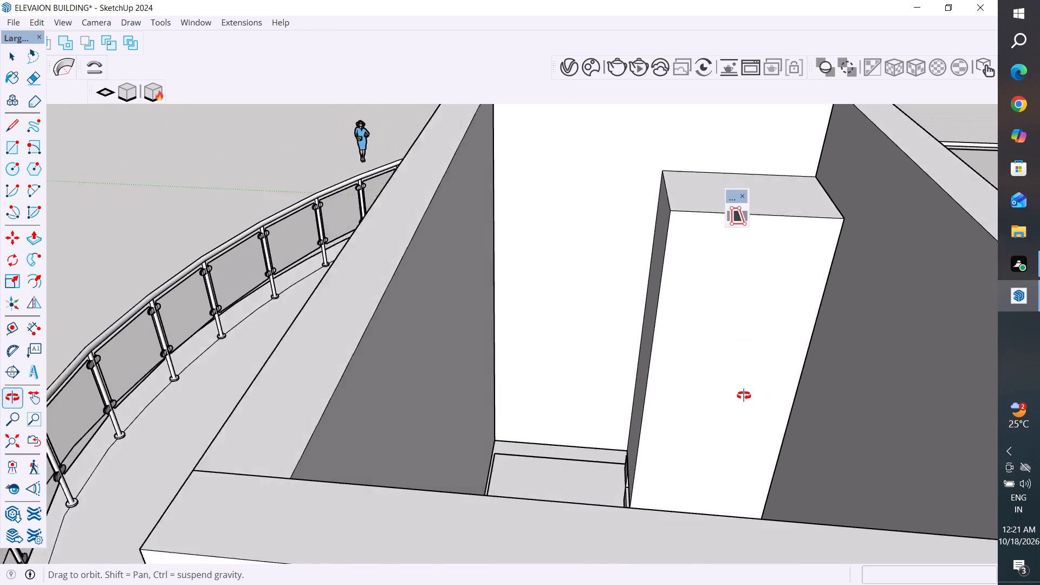
pyautogui.moveTo(744, 395); pyautogui.dragTo(749, 406, button='middle')
pyautogui.hotkey('ctrl', 'z')
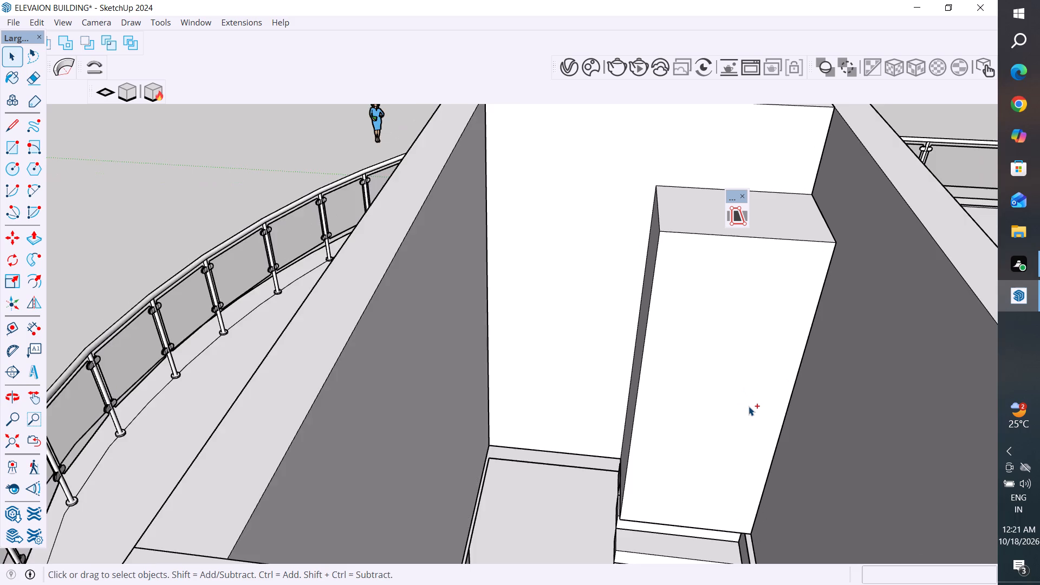
pyautogui.hotkey('ctrl', 'z')
pyautogui.hotkey('ctrl', 'z')
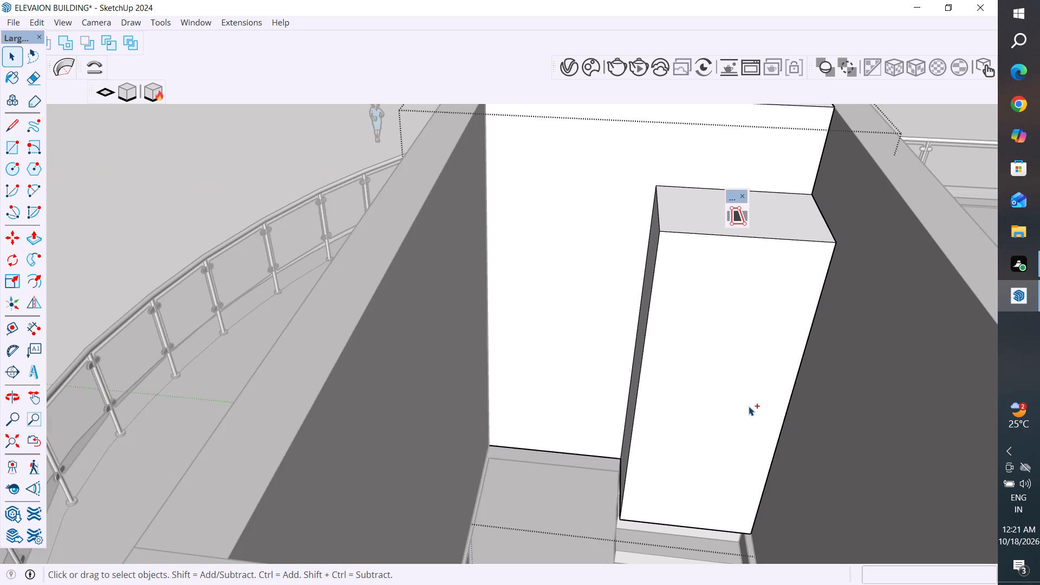
pyautogui.hotkey('ctrl', 'z')
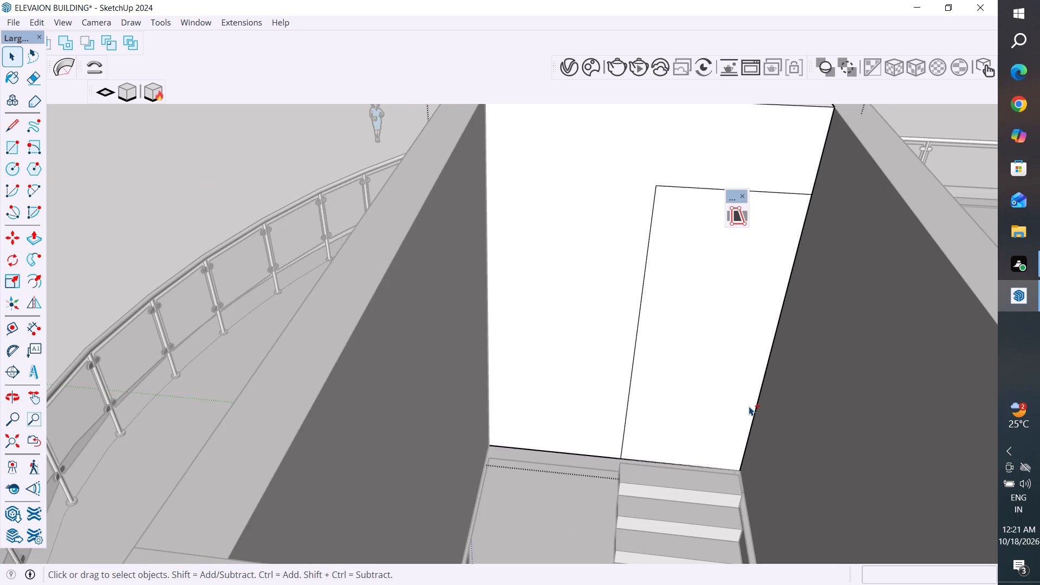
# Copy the far wall's doorway face about 22' 4" along the green axis, clear of the curved roof railing.
pyautogui.click(715, 396)
pyautogui.scroll(-3, 715, 396)
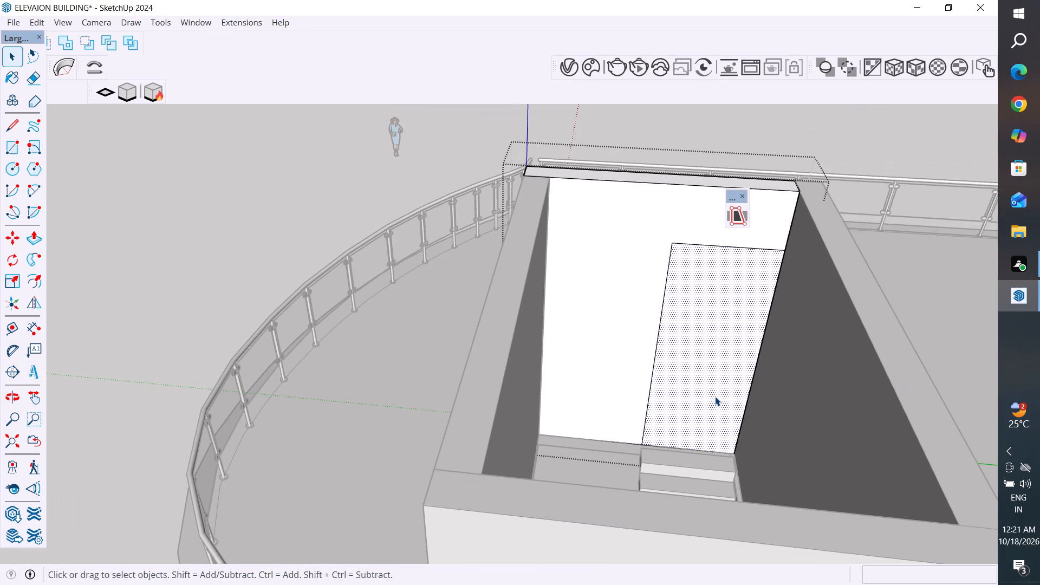
pyautogui.press('m')
pyautogui.scroll(-3, 724, 382)
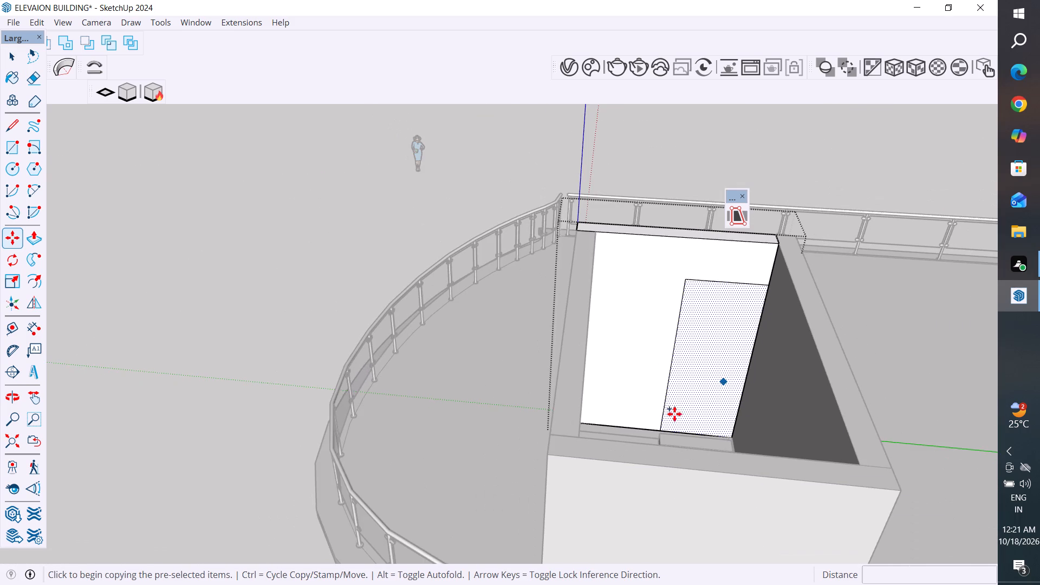
pyautogui.click(662, 428)
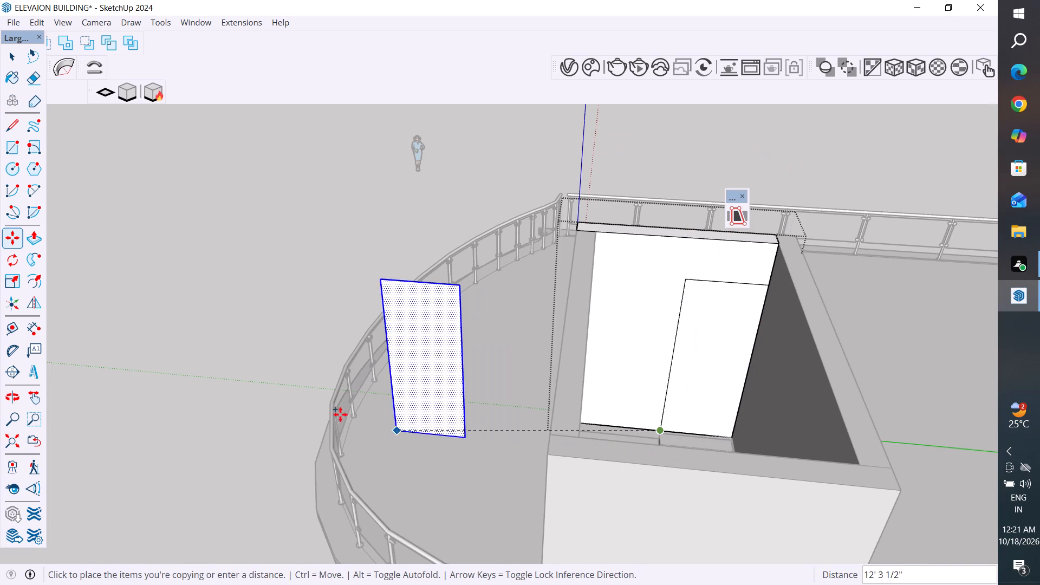
pyautogui.click(209, 394)
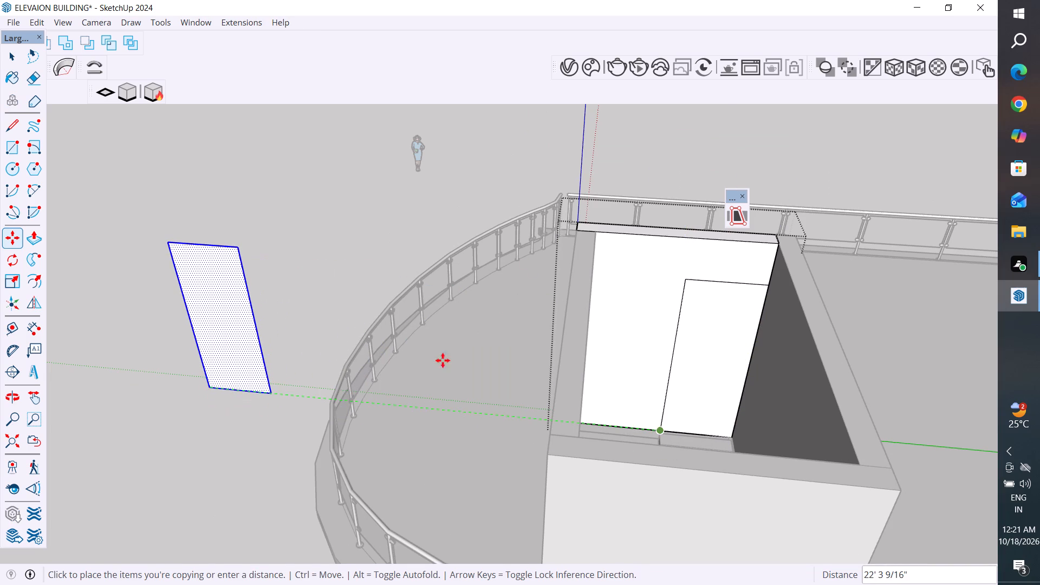
pyautogui.click(14, 56)
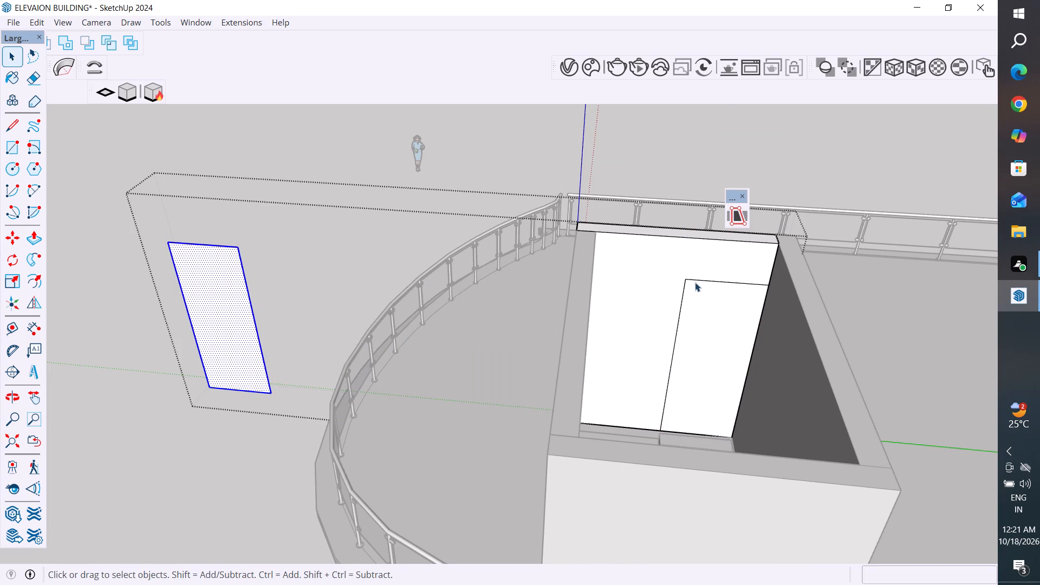
# Delete the top and side edges of the original doorway outline on the stairwell's far wall.
pyautogui.click(705, 282)
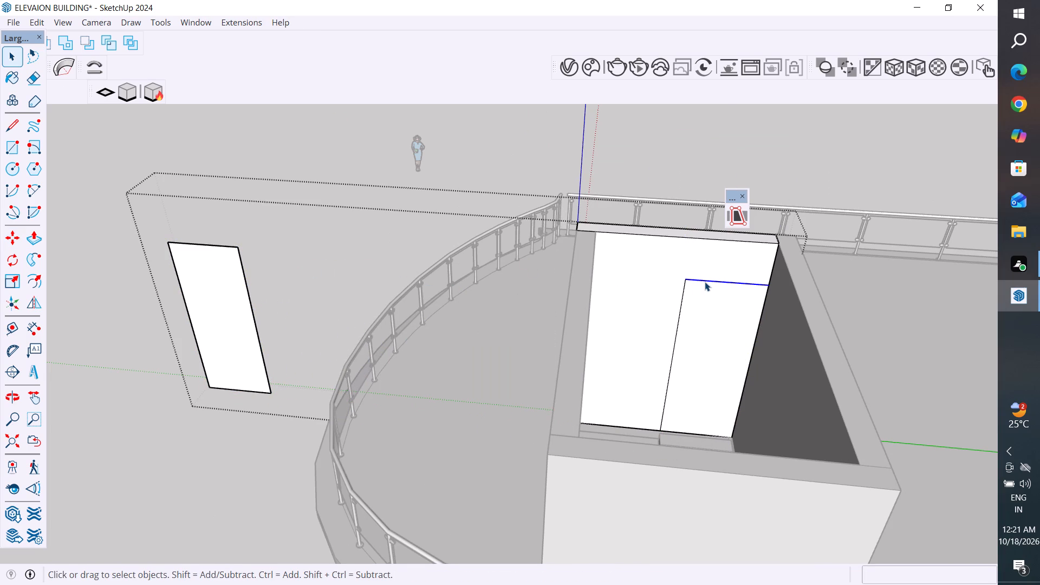
pyautogui.press('Delete')
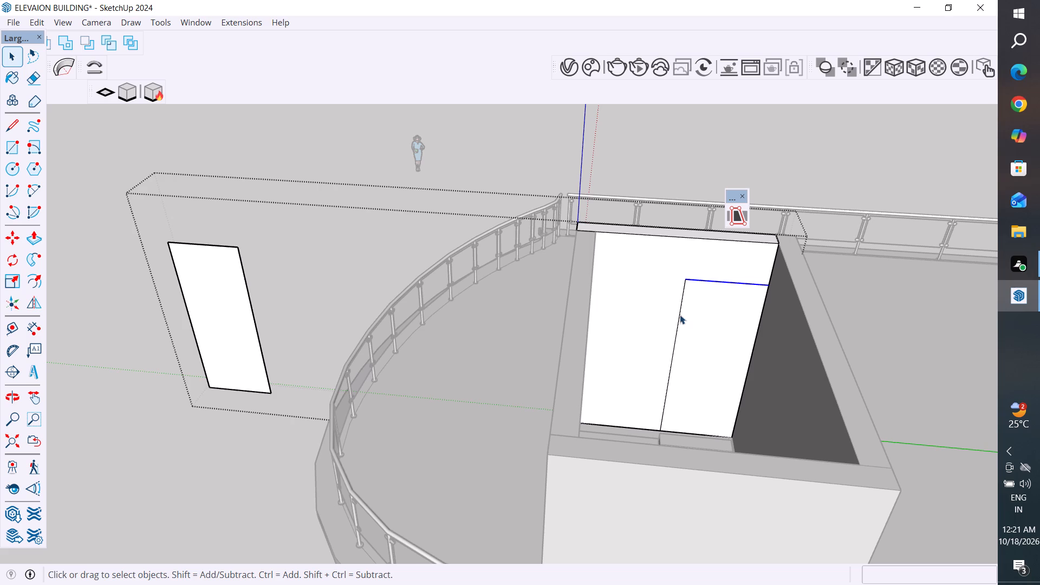
pyautogui.click(680, 318)
pyautogui.press('Delete')
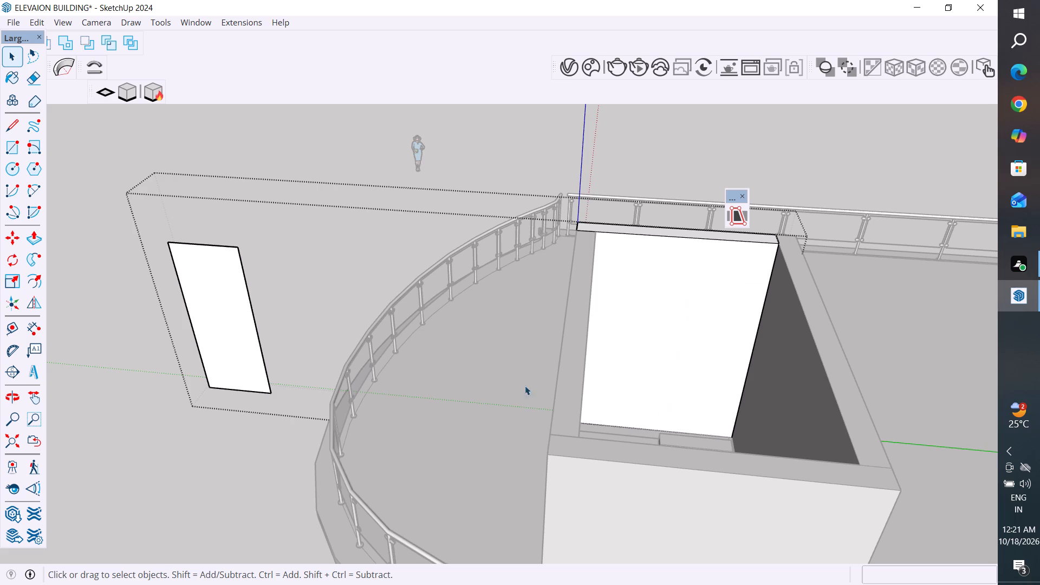
pyautogui.click(352, 236)
# Leave the wall group and copy it, with its detached doorway face, about 32' 2" away, clear of the building.
pyautogui.doubleClick(345, 263)
pyautogui.click(198, 304)
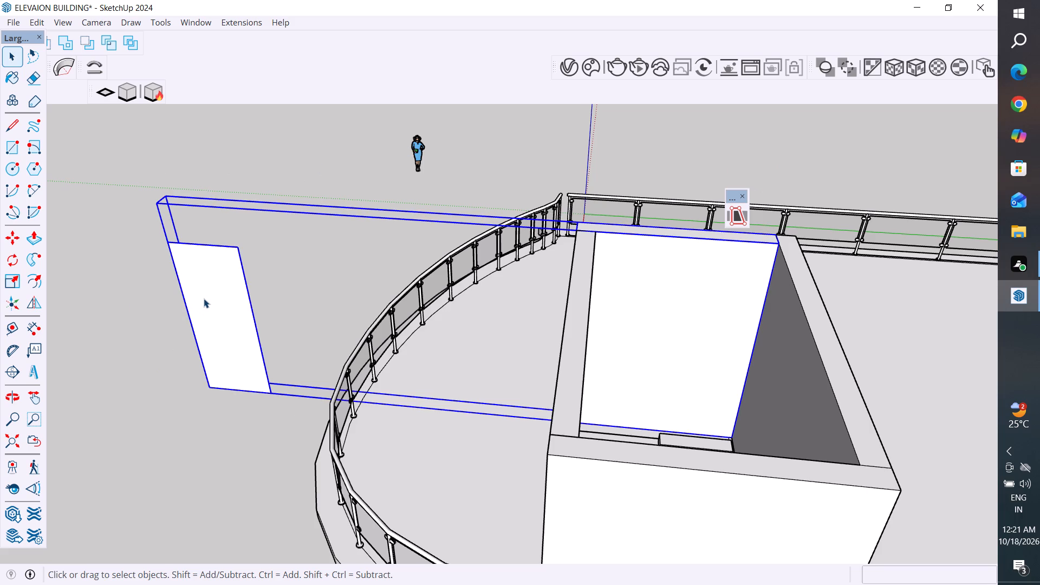
pyautogui.click(208, 296)
pyautogui.press('m')
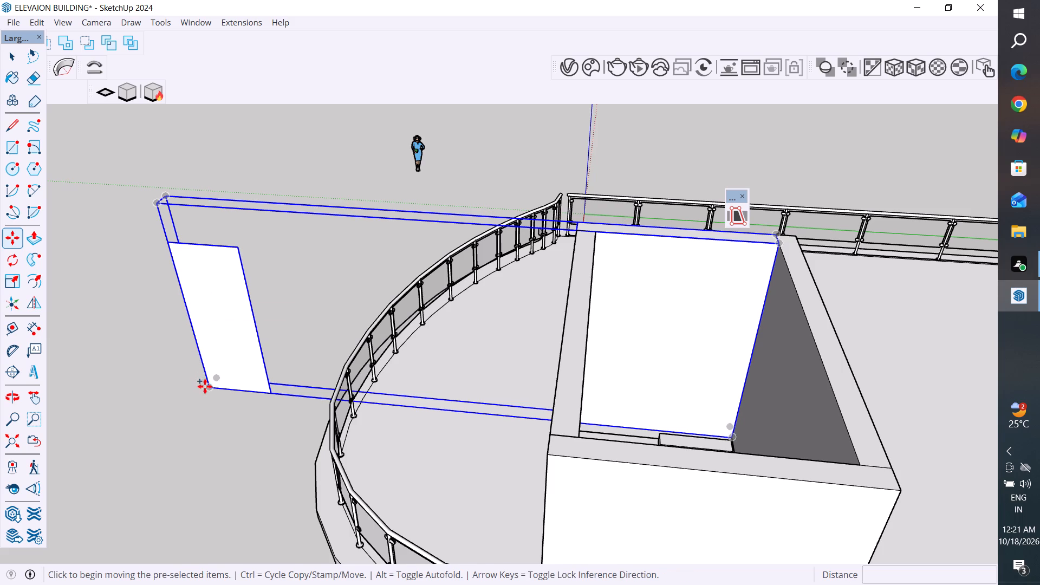
pyautogui.click(210, 389)
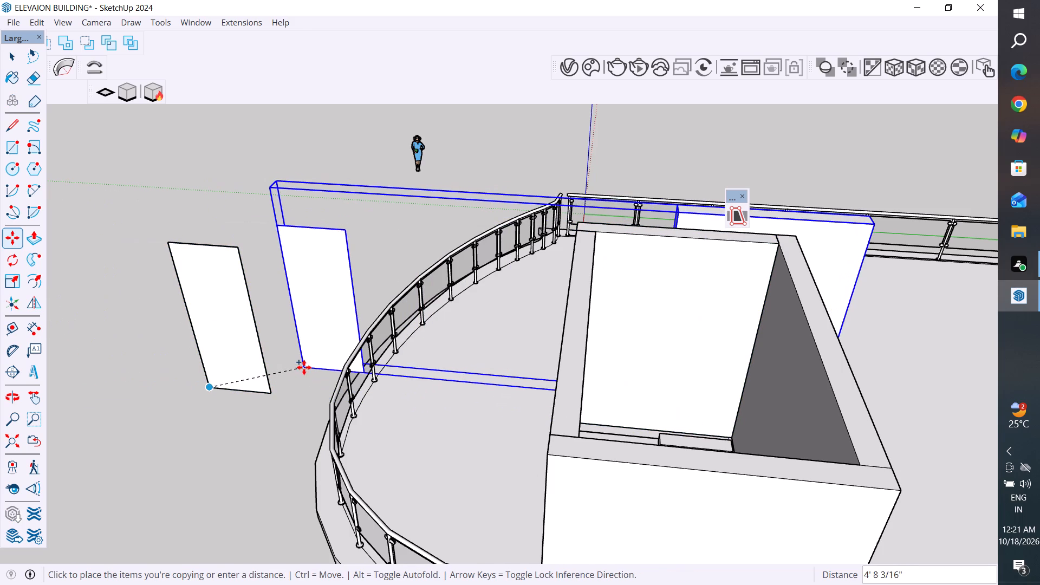
pyautogui.scroll(-7, 333, 236)
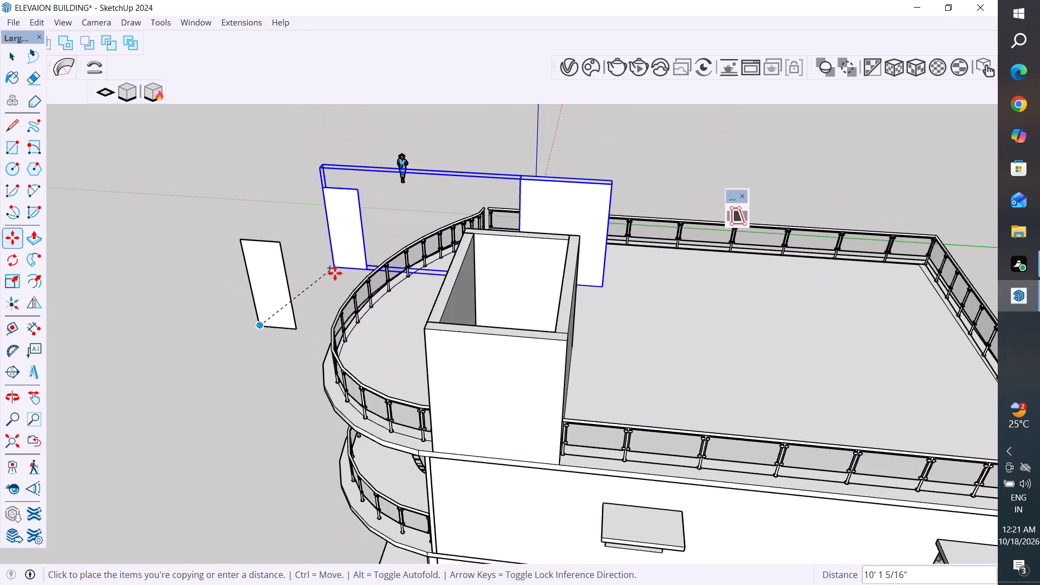
pyautogui.scroll(-1, 335, 273)
pyautogui.moveTo(338, 278); pyautogui.dragTo(494, 389, button='middle')
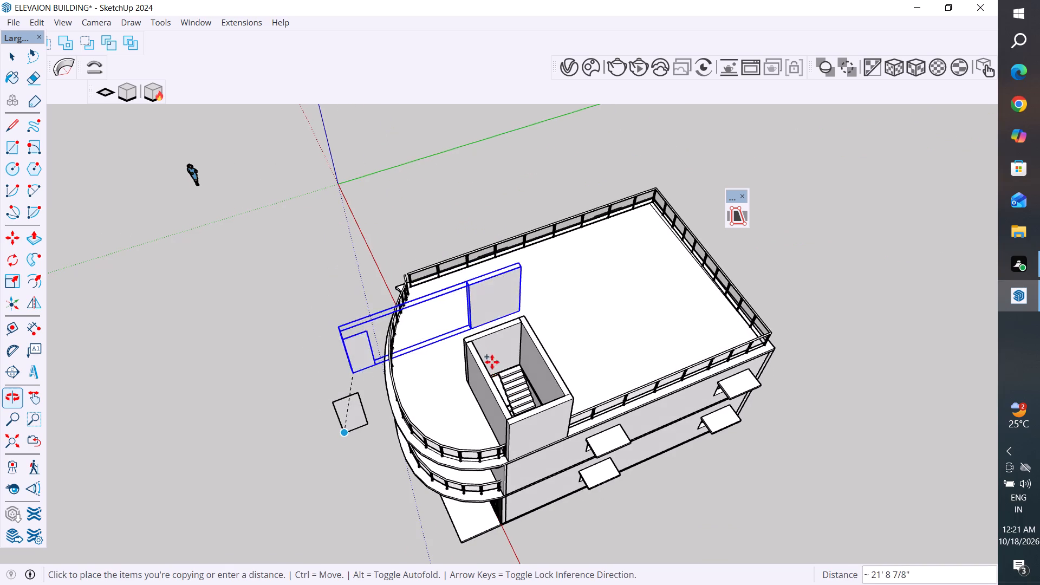
pyautogui.click(296, 258)
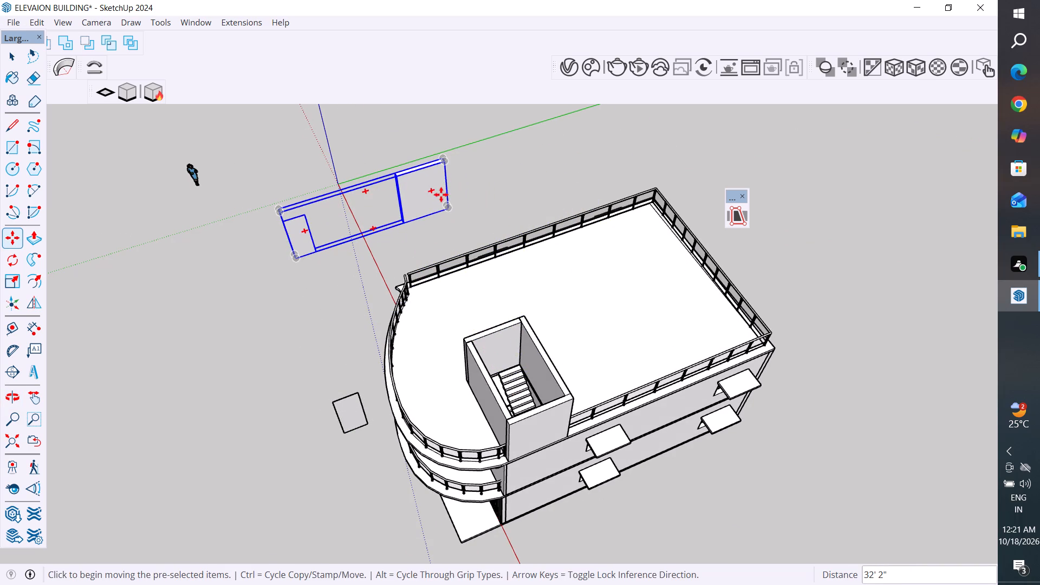
# Explode the copied wall group beside the building.
pyautogui.press('Escape')
pyautogui.rightClick(424, 189)
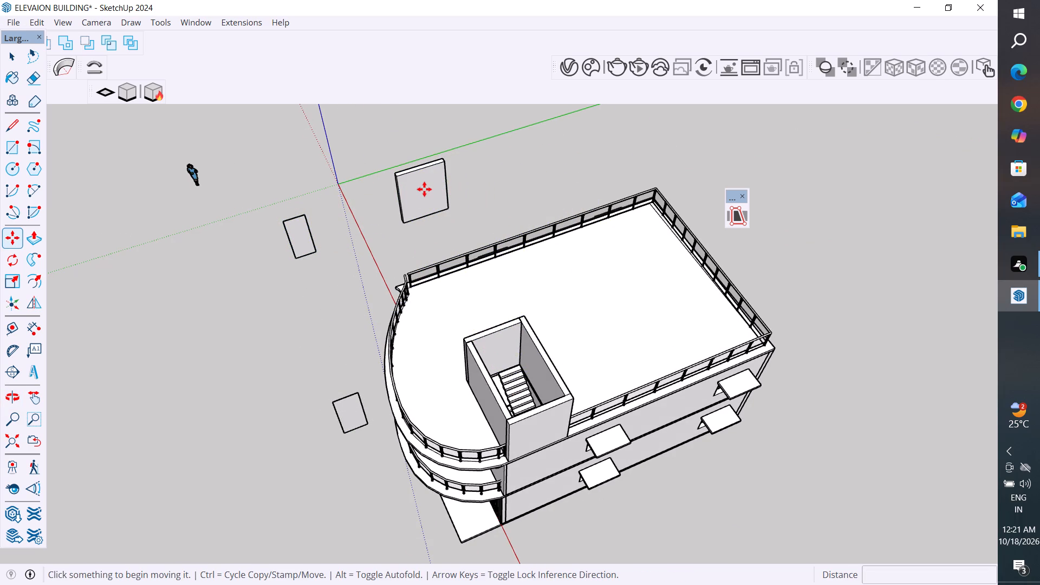
pyautogui.rightClick(424, 189)
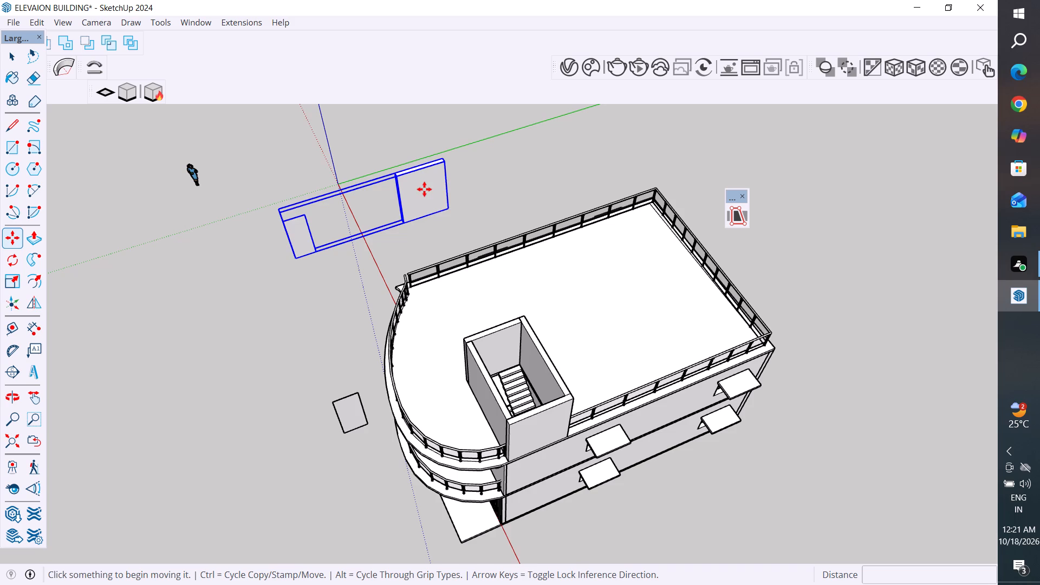
pyautogui.rightClick(424, 189)
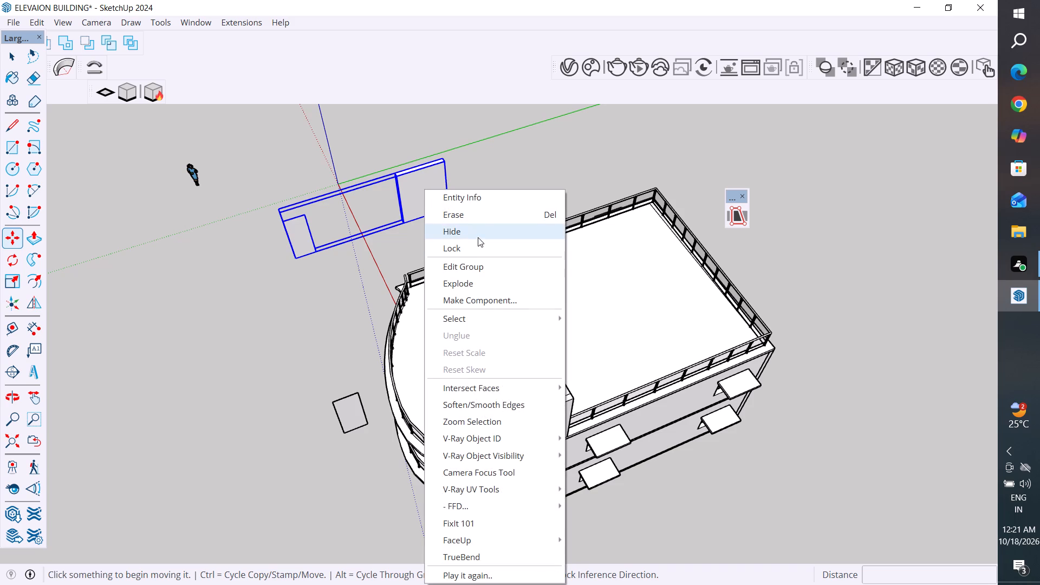
pyautogui.click(476, 285)
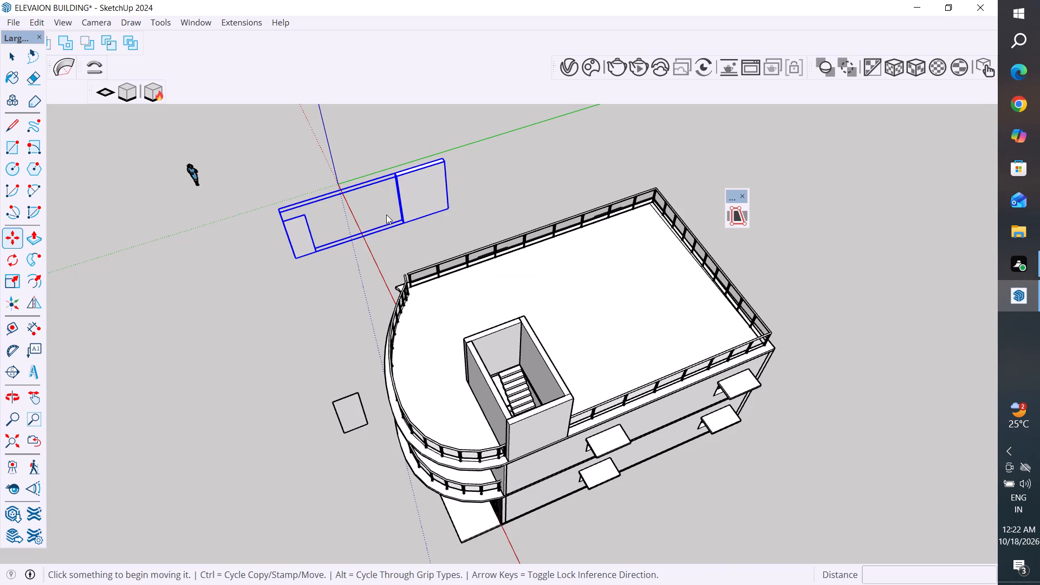
# Extrude the exploded copy's doorway face about 9' 3/8" into a block.
pyautogui.scroll(3, 301, 244)
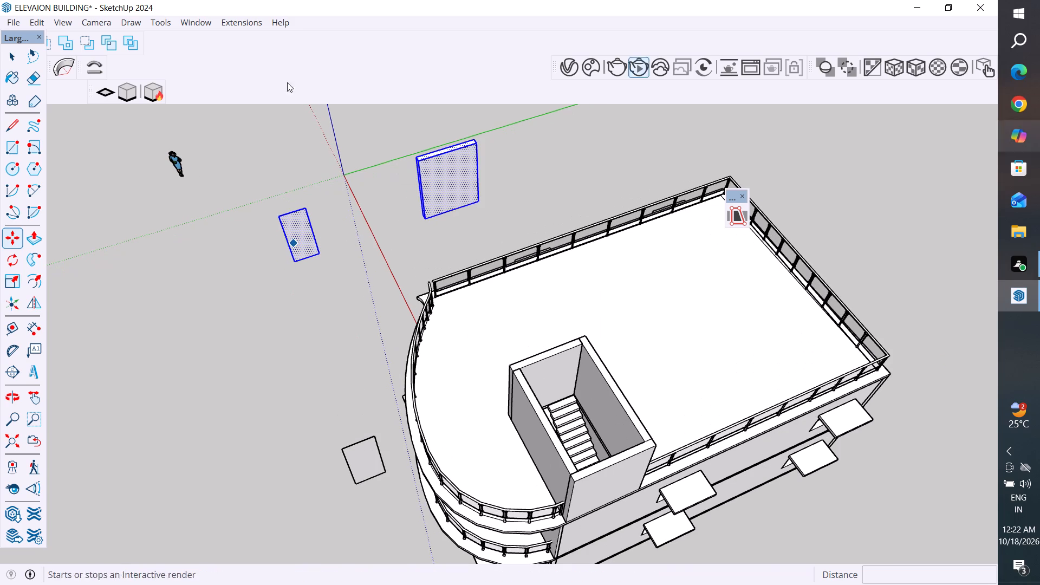
pyautogui.click(35, 237)
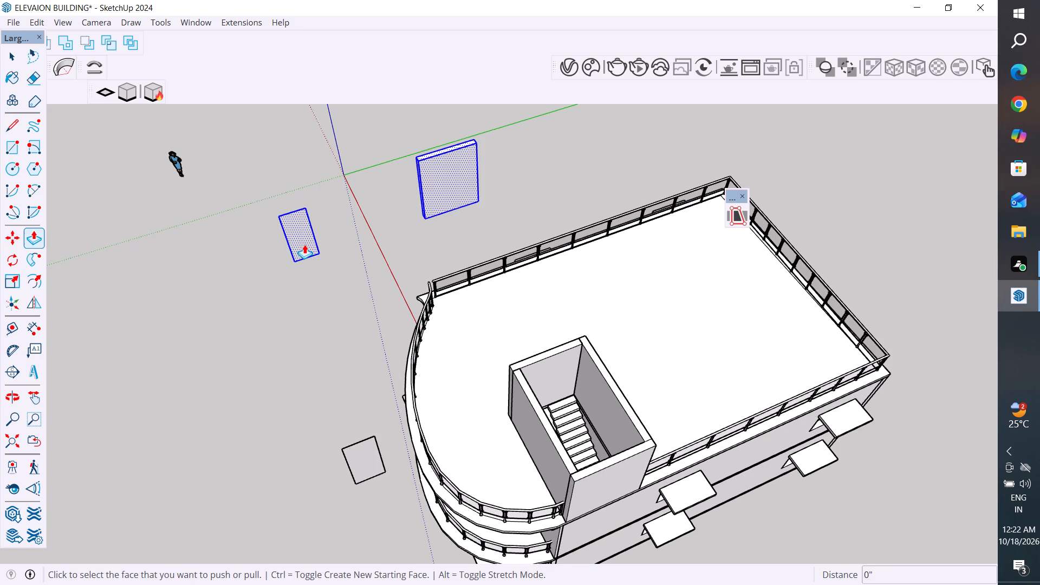
pyautogui.click(303, 230)
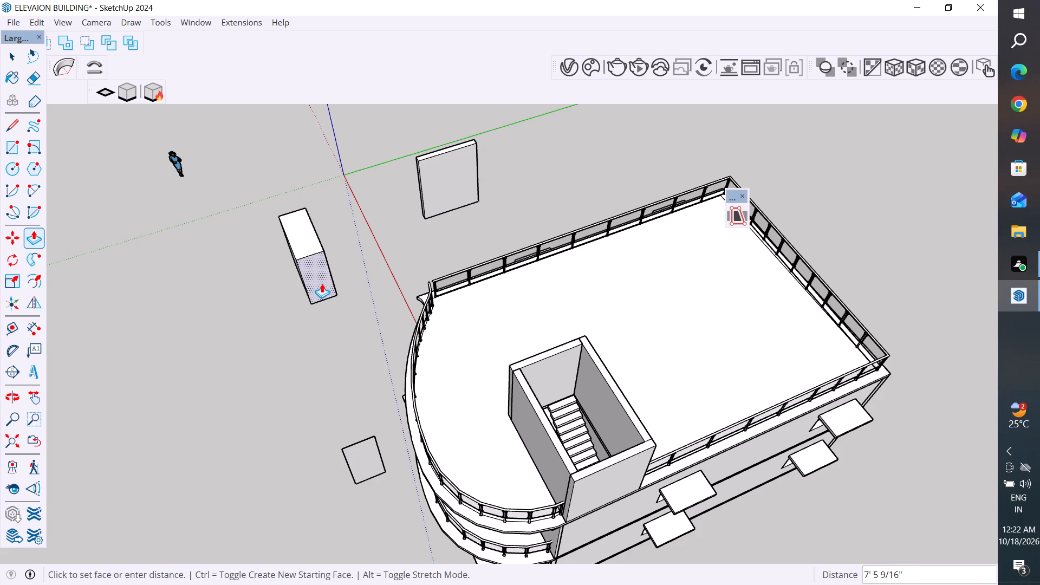
pyautogui.click(322, 283)
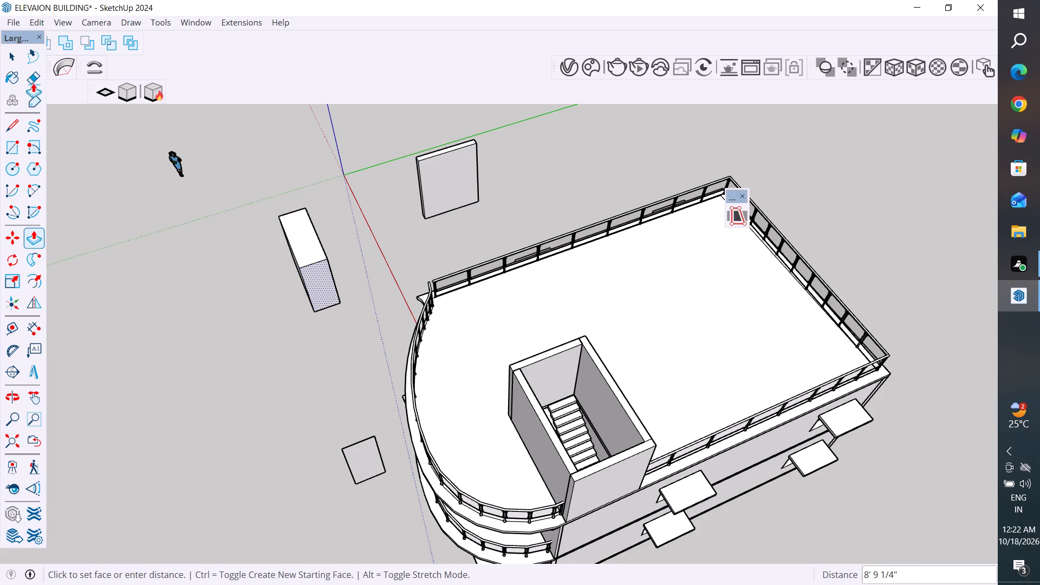
# Select all faces and edges of the extruded doorway block and group them.
pyautogui.click(16, 55)
pyautogui.tripleClick(314, 269)
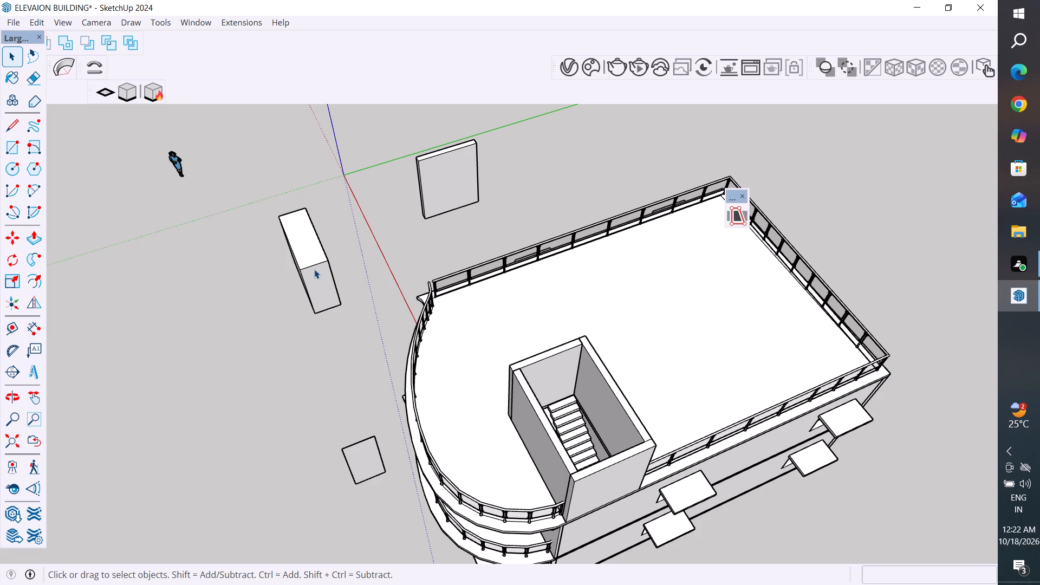
pyautogui.doubleClick(314, 269)
pyautogui.rightClick(314, 269)
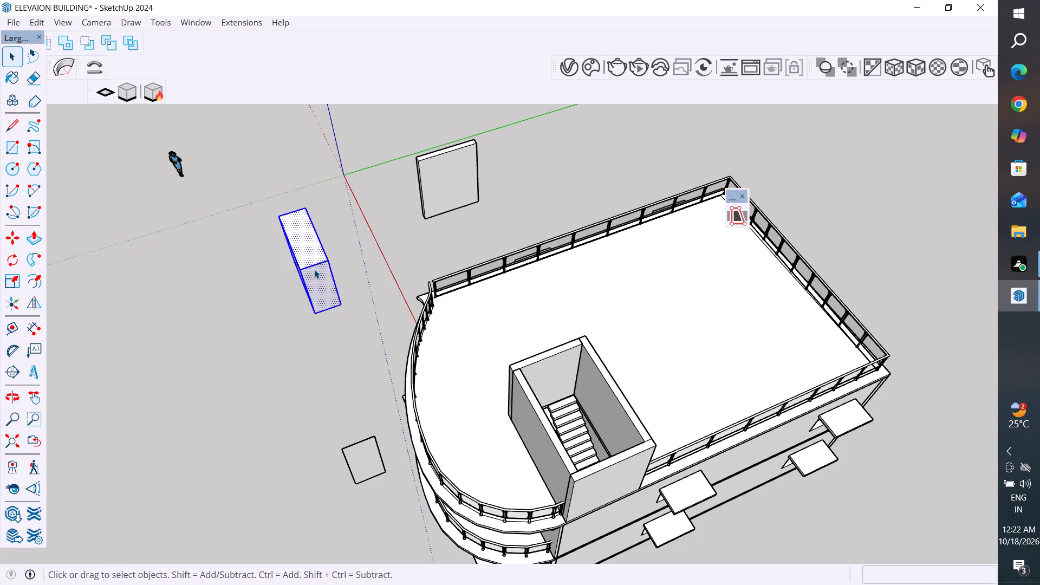
pyautogui.click(361, 133)
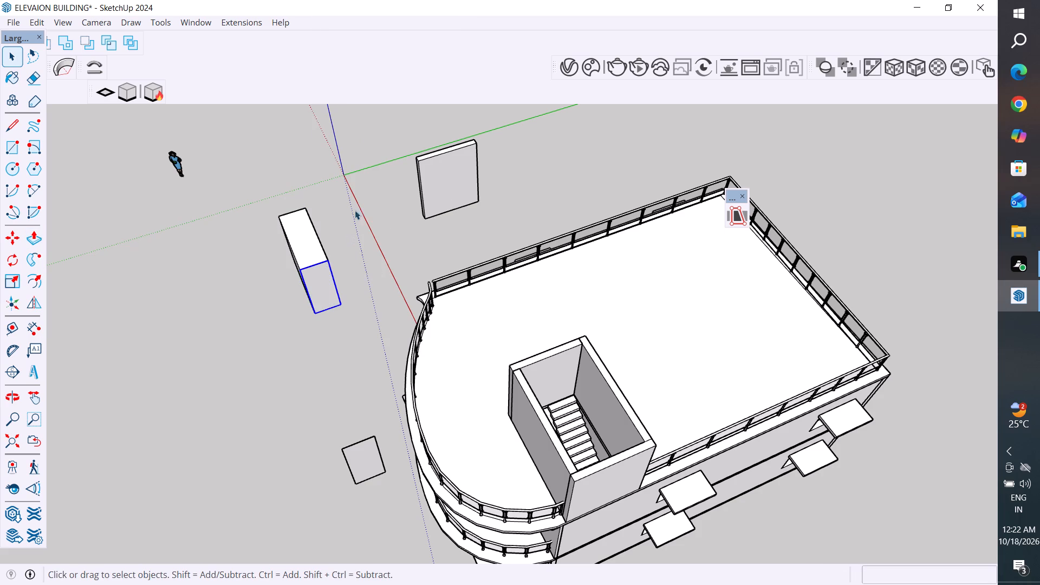
pyautogui.moveTo(343, 188); pyautogui.dragTo(211, 333)
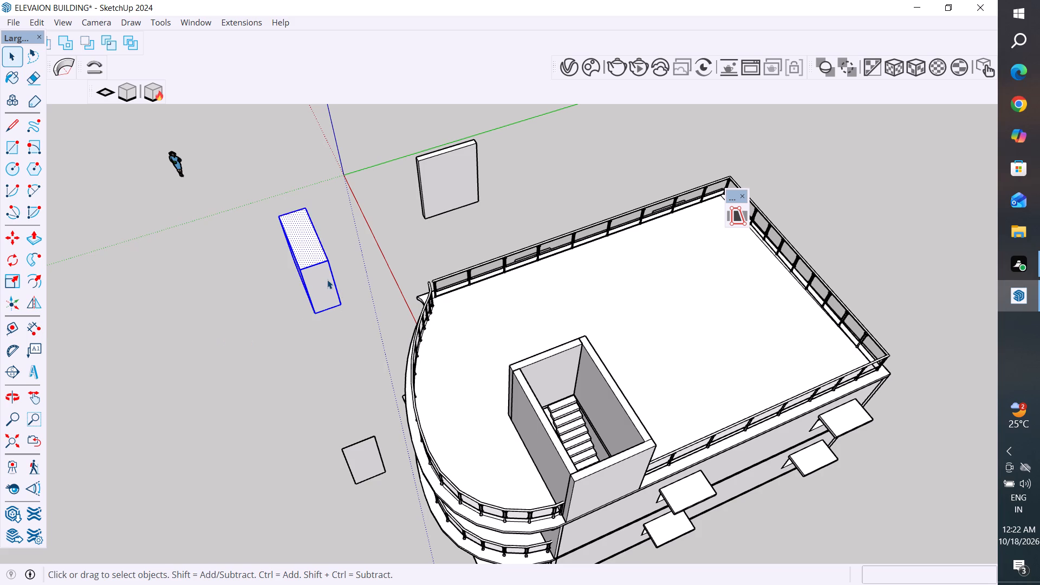
pyautogui.rightClick(327, 279)
pyautogui.click(395, 144)
# Move the doorway block by its bottom front corner to the corner of the top stair tread against the stairwell's side wall.
pyautogui.moveTo(348, 350); pyautogui.dragTo(272, 300, button='middle')
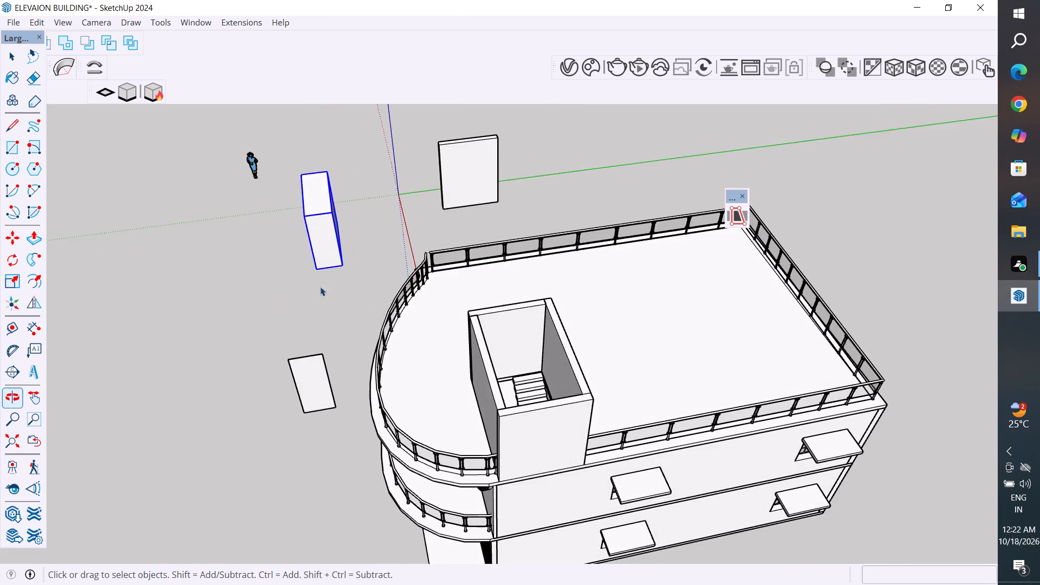
pyautogui.scroll(3, 331, 279)
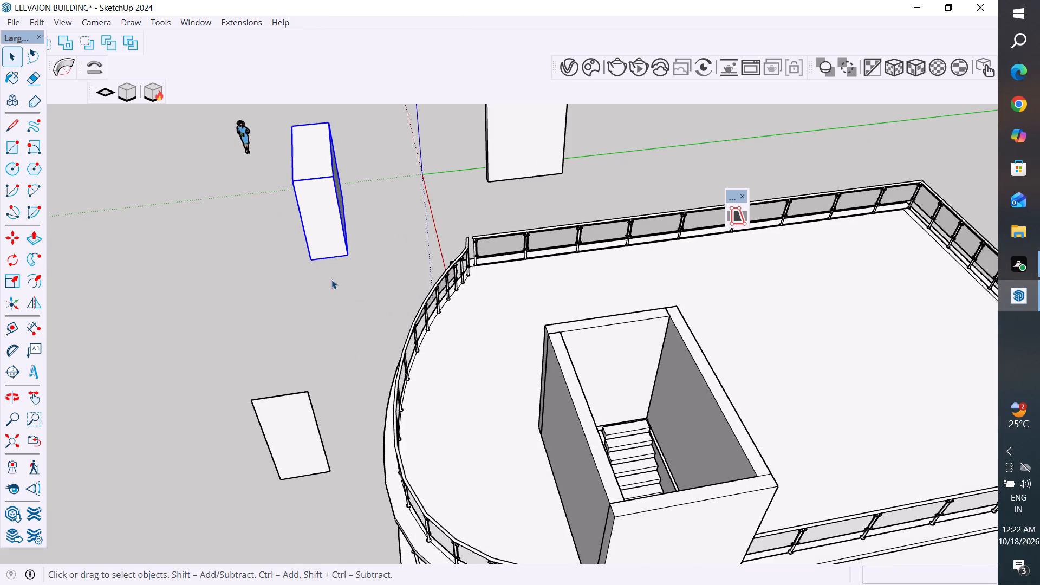
pyautogui.press('m')
pyautogui.click(348, 252)
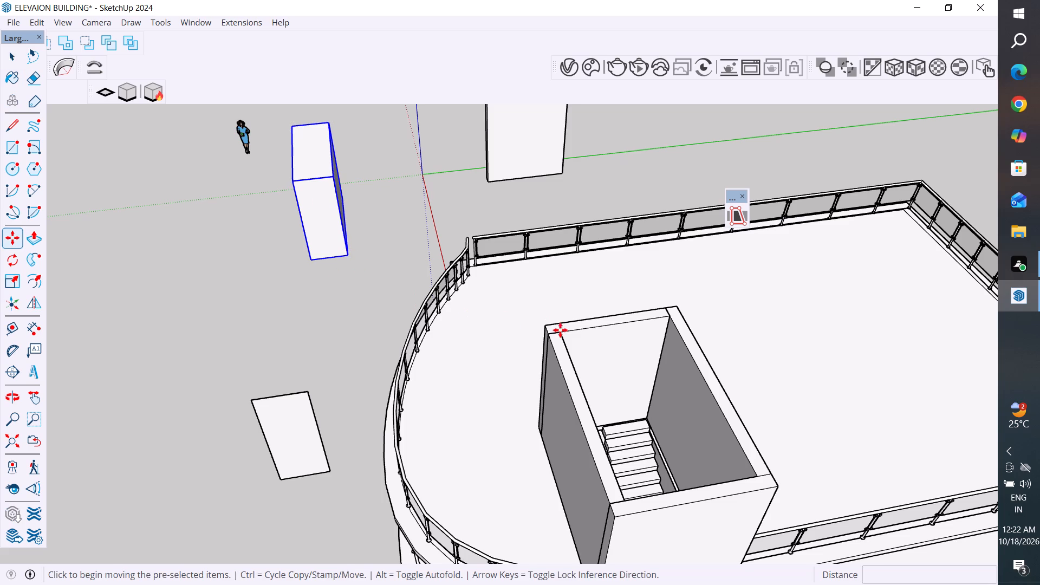
pyautogui.scroll(4, 646, 419)
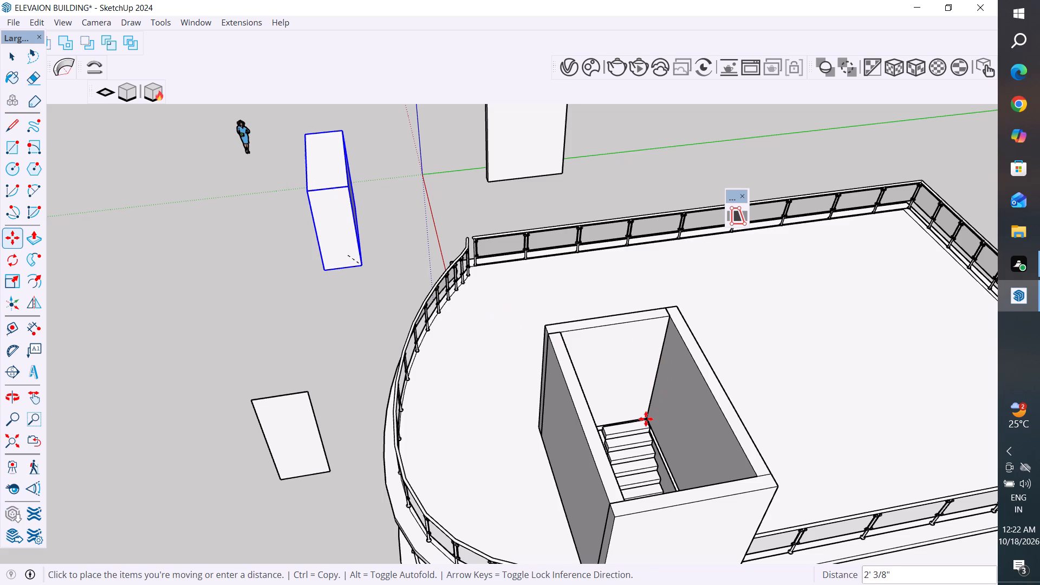
pyautogui.scroll(8, 646, 419)
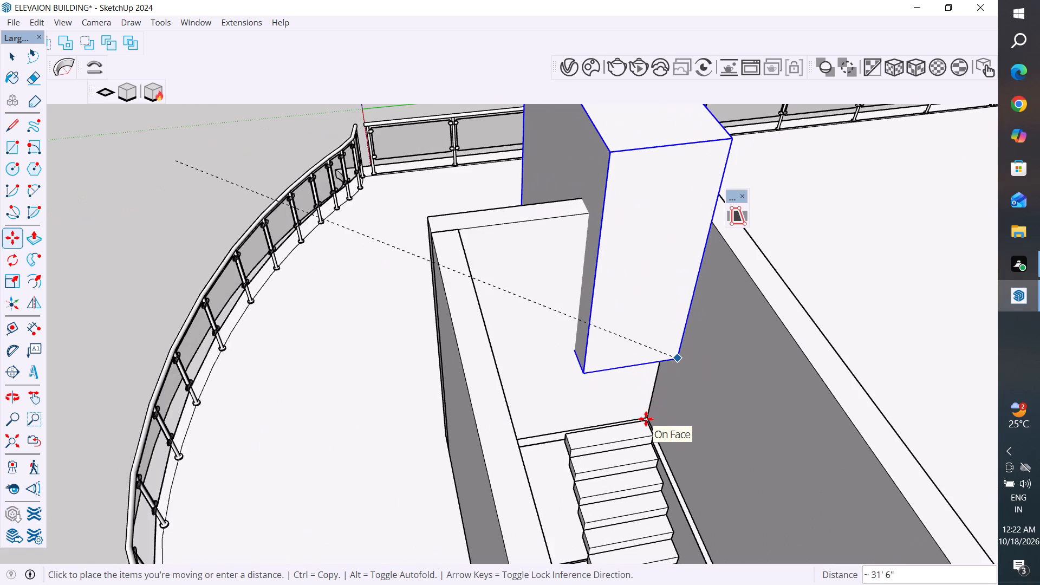
pyautogui.scroll(11, 646, 419)
pyautogui.moveTo(646, 419); pyautogui.dragTo(627, 405, button='middle')
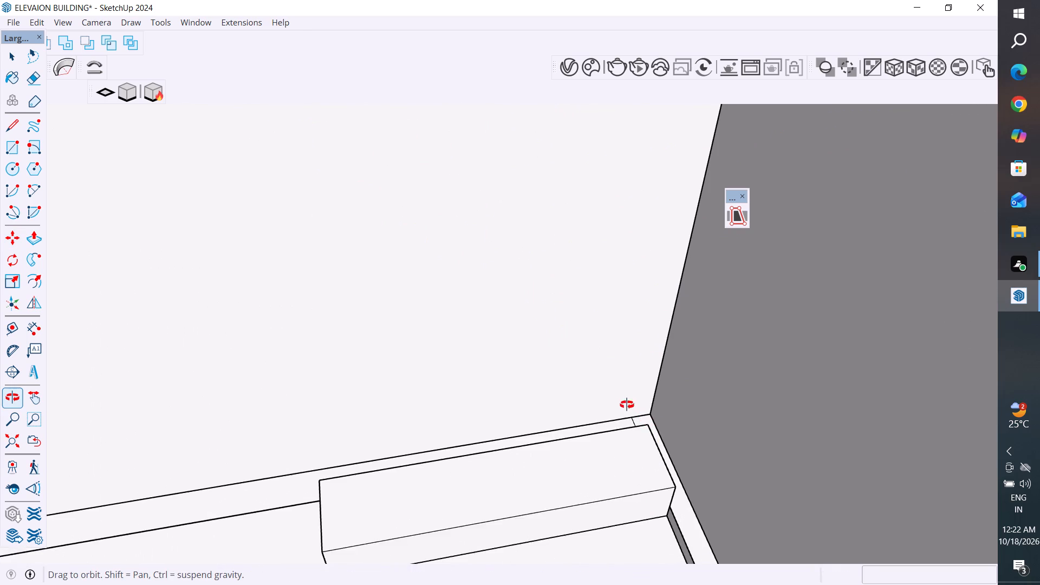
pyautogui.moveTo(627, 405); pyautogui.dragTo(600, 369, button='middle')
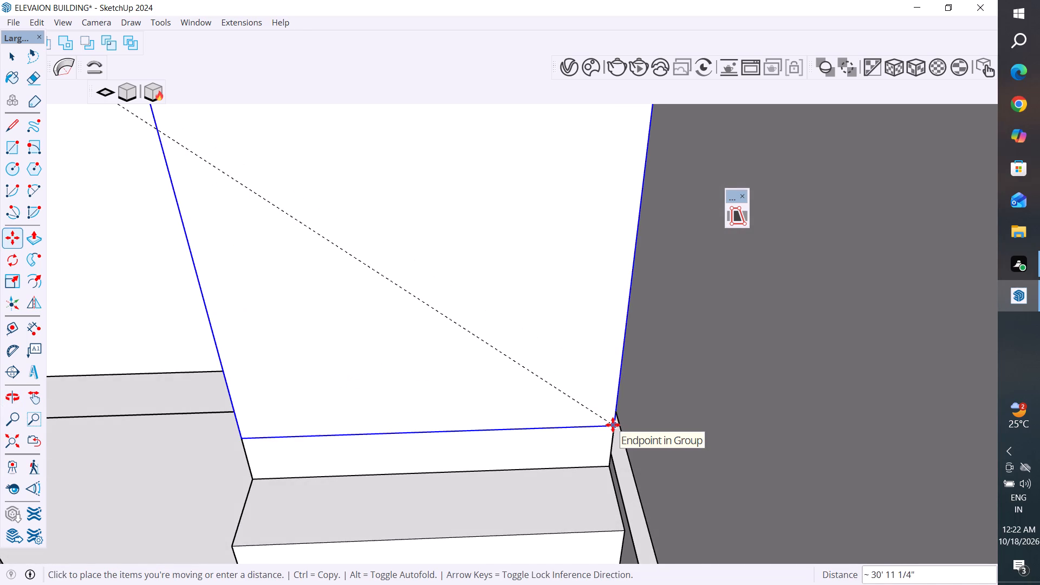
pyautogui.click(613, 425)
# Raise the doorway block 2" from the top stair so its base aligns with the bottom corner of the far wall.
pyautogui.moveTo(504, 473); pyautogui.dragTo(626, 429, button='middle')
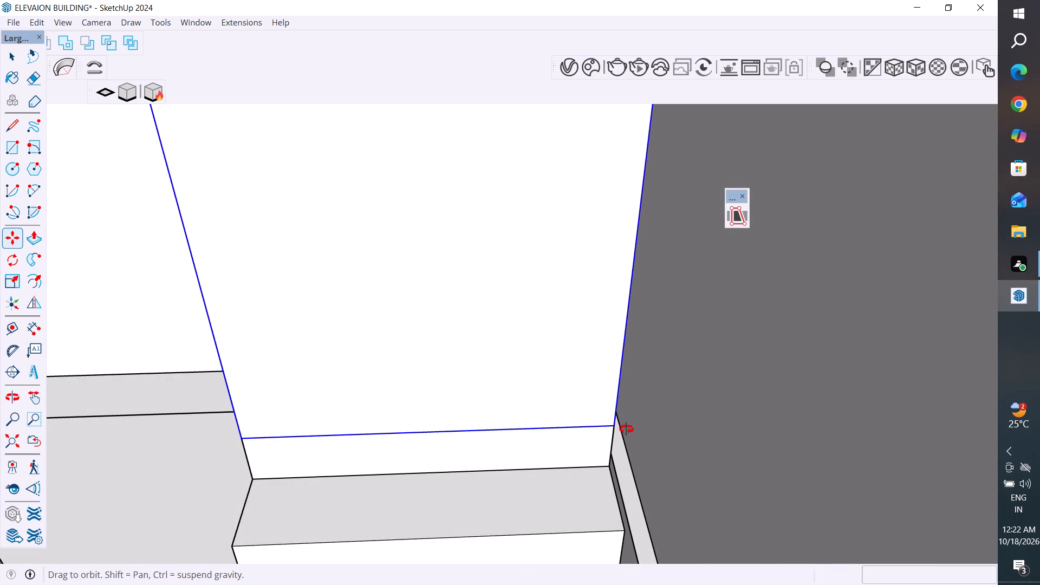
pyautogui.moveTo(626, 429); pyautogui.dragTo(779, 392, button='middle')
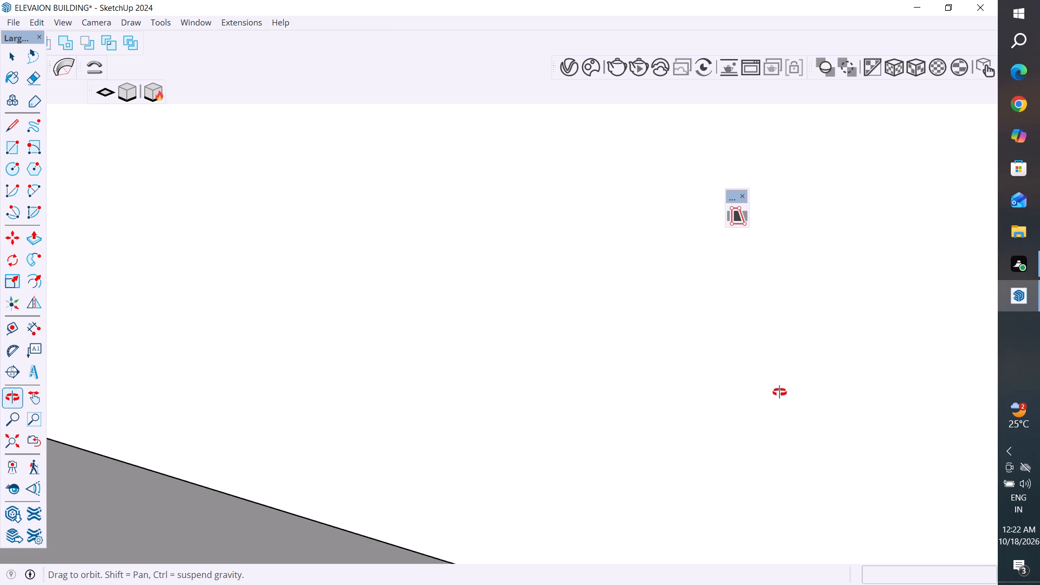
pyautogui.moveTo(779, 392); pyautogui.dragTo(668, 425, button='middle')
pyautogui.scroll(7, 413, 391)
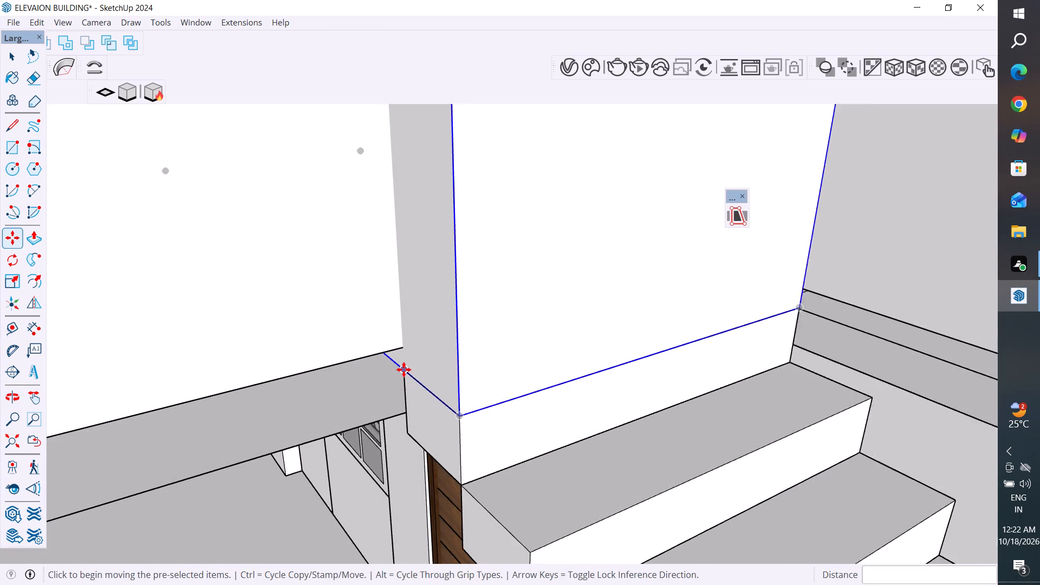
pyautogui.scroll(4, 404, 369)
pyautogui.click(402, 366)
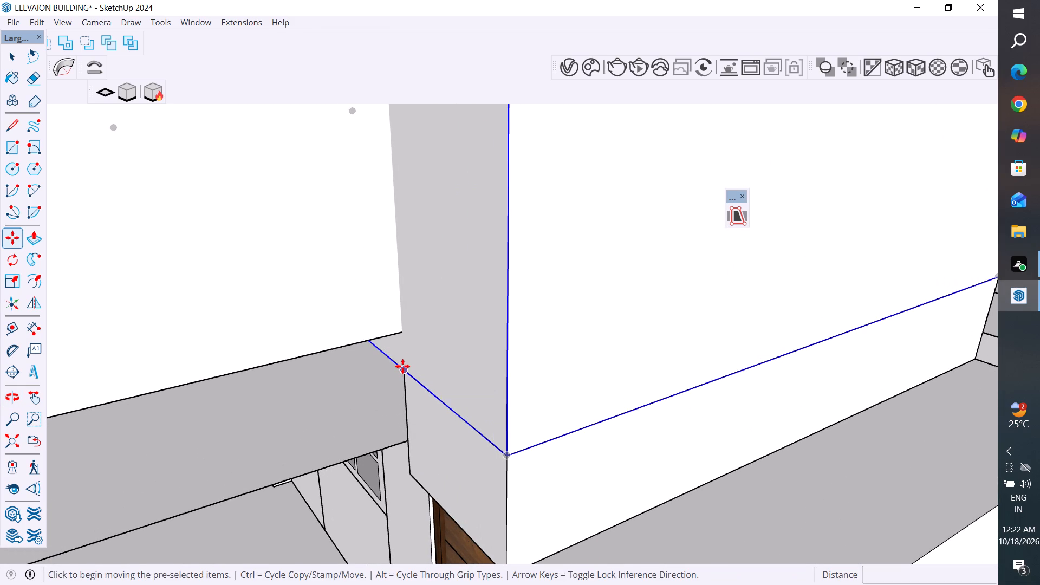
pyautogui.click(400, 333)
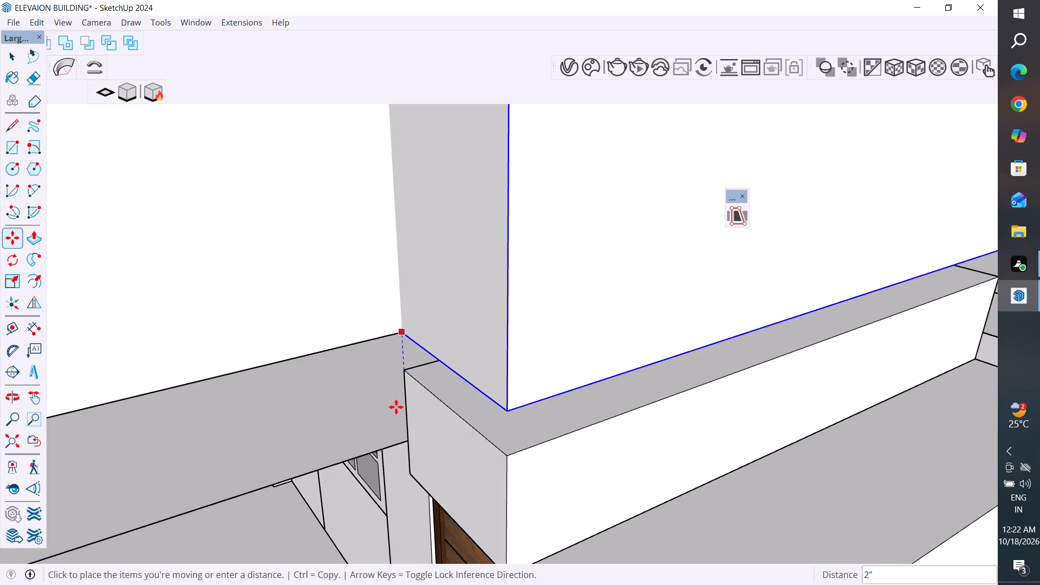
pyautogui.scroll(-6, 381, 489)
pyautogui.scroll(-6, 459, 445)
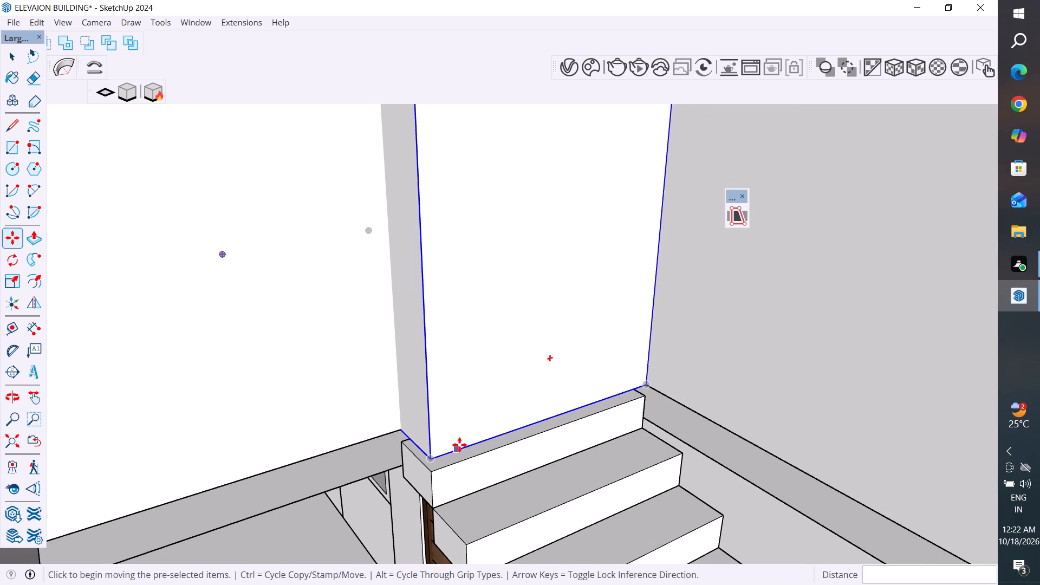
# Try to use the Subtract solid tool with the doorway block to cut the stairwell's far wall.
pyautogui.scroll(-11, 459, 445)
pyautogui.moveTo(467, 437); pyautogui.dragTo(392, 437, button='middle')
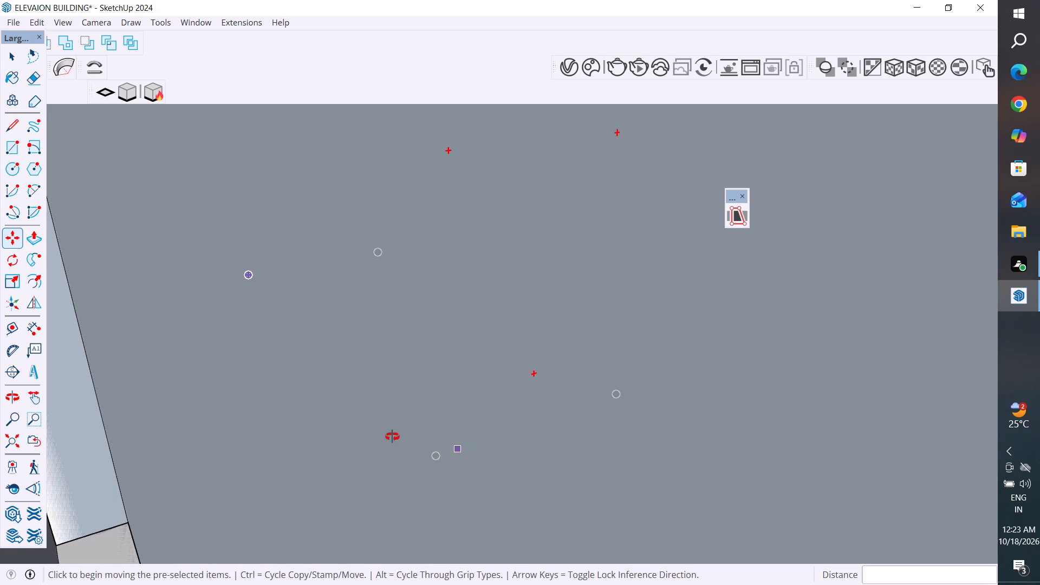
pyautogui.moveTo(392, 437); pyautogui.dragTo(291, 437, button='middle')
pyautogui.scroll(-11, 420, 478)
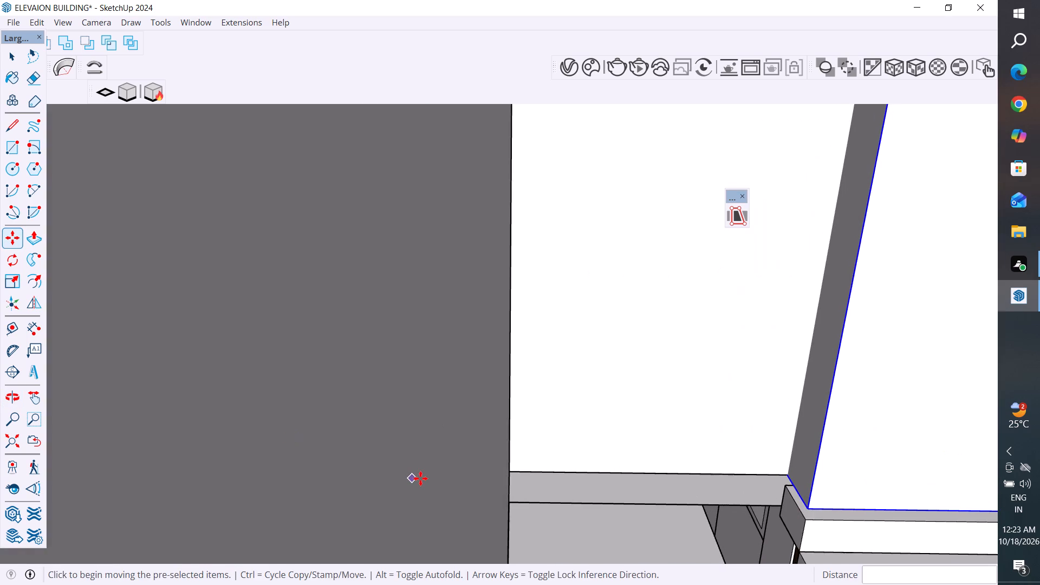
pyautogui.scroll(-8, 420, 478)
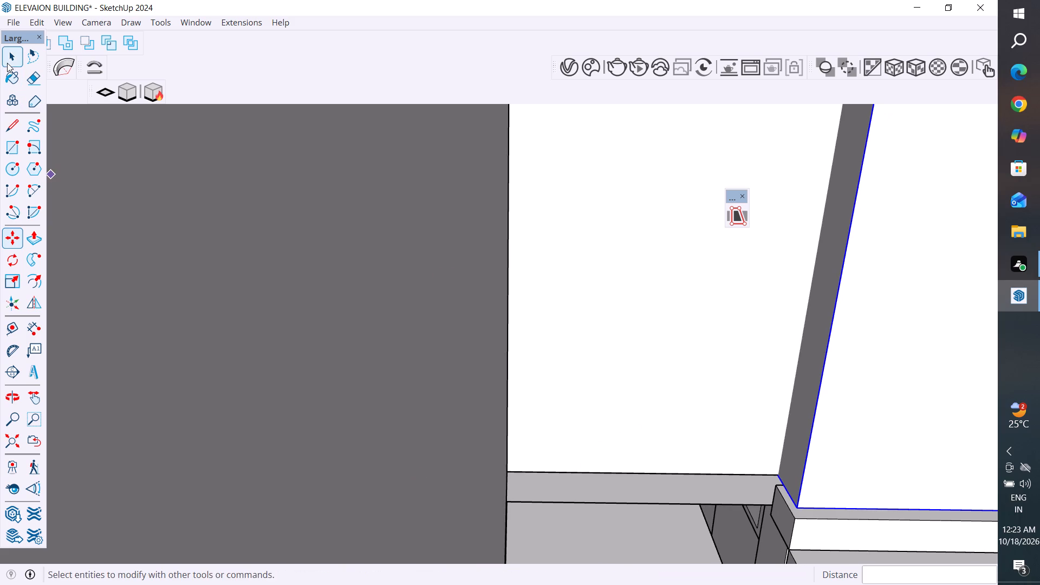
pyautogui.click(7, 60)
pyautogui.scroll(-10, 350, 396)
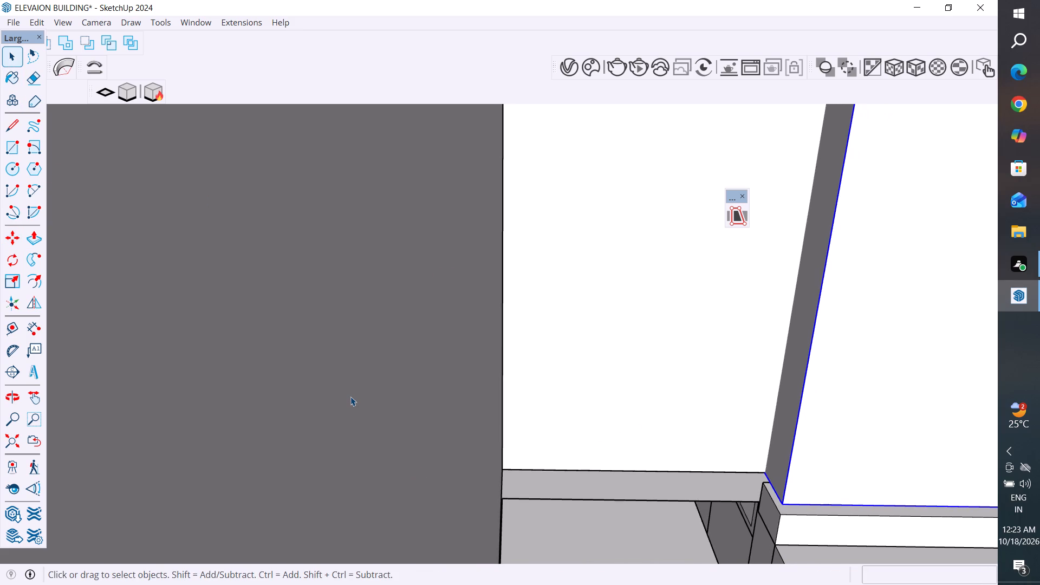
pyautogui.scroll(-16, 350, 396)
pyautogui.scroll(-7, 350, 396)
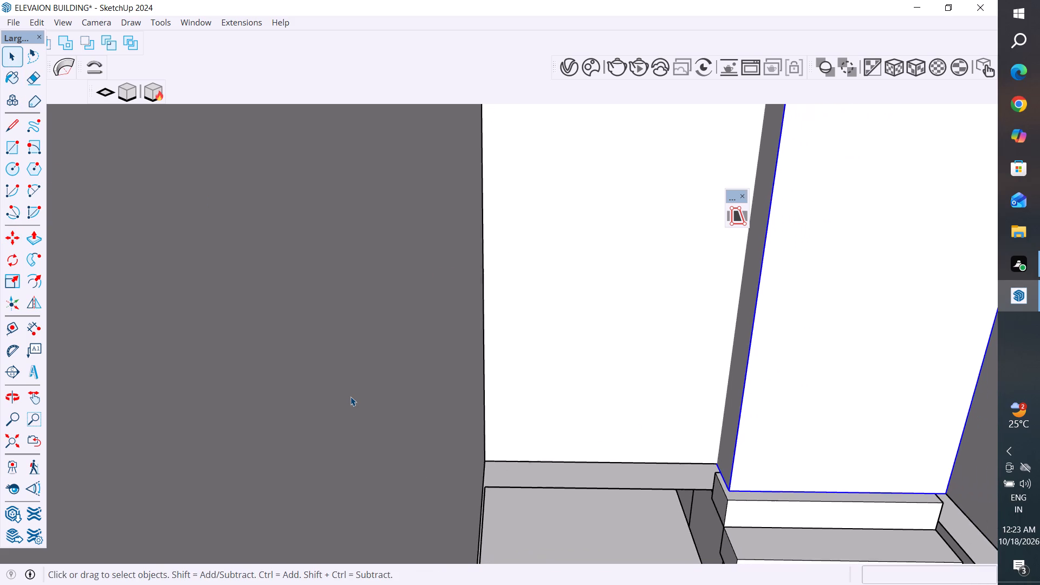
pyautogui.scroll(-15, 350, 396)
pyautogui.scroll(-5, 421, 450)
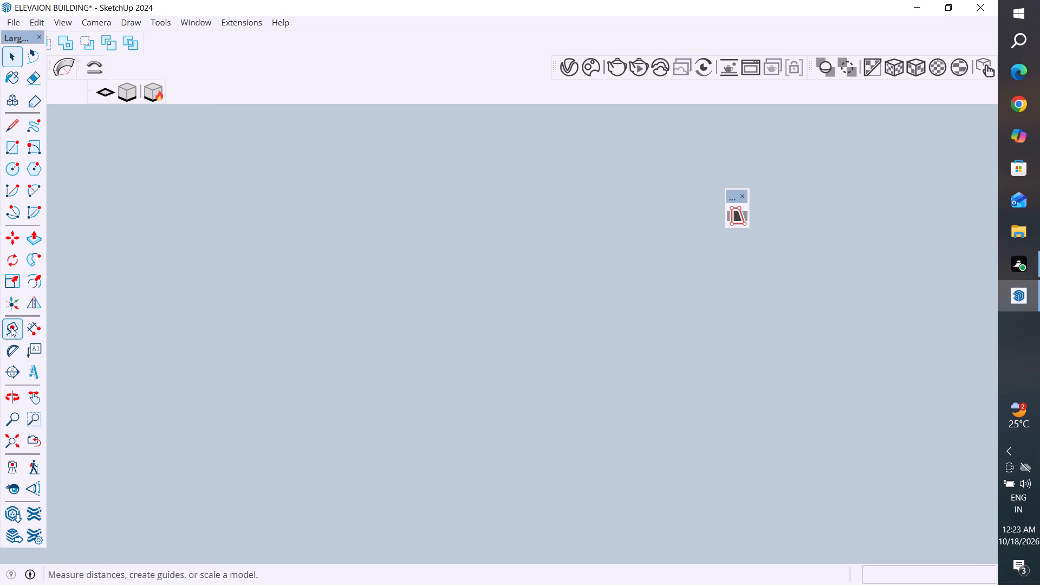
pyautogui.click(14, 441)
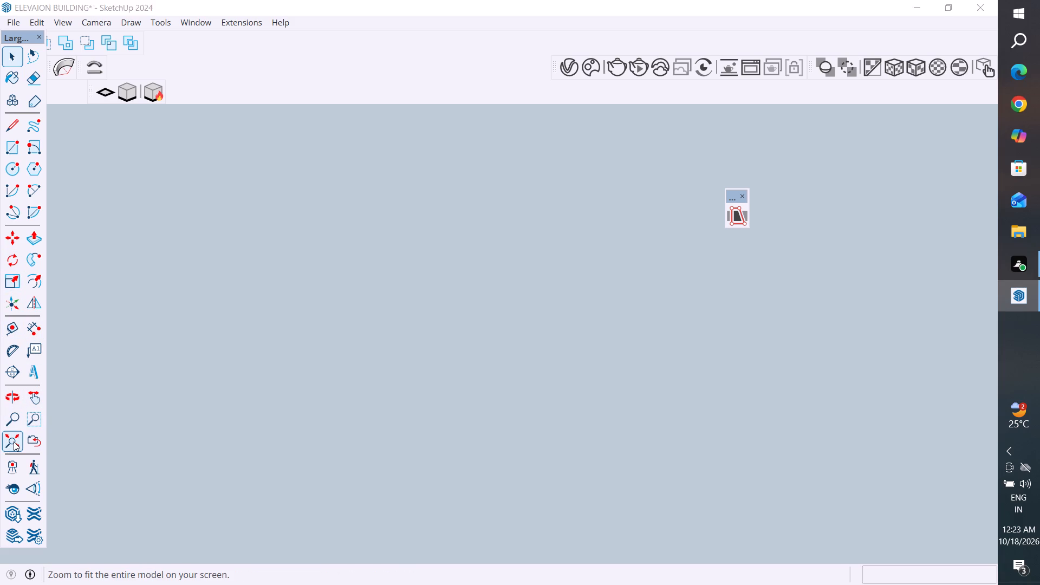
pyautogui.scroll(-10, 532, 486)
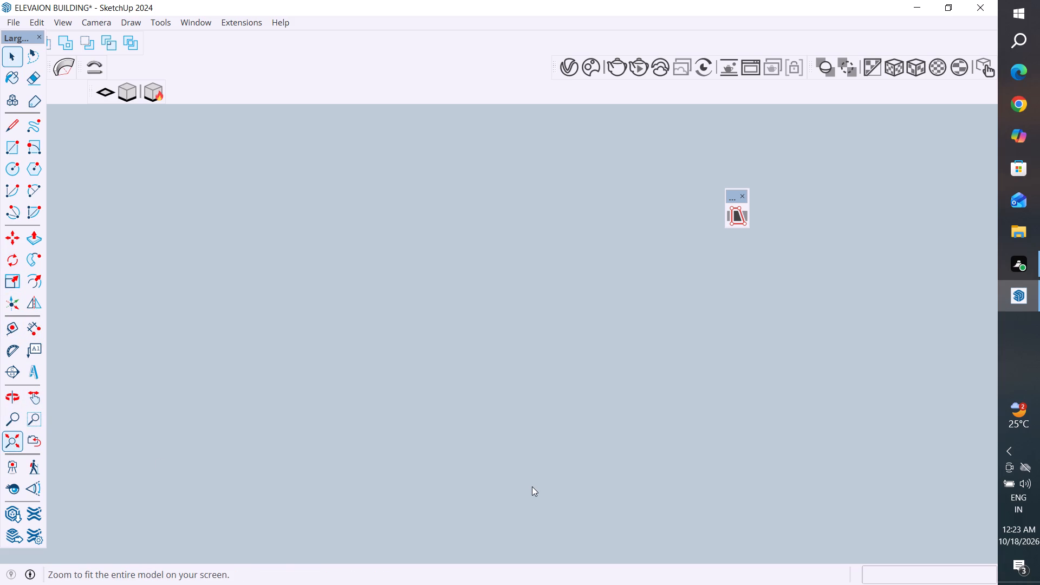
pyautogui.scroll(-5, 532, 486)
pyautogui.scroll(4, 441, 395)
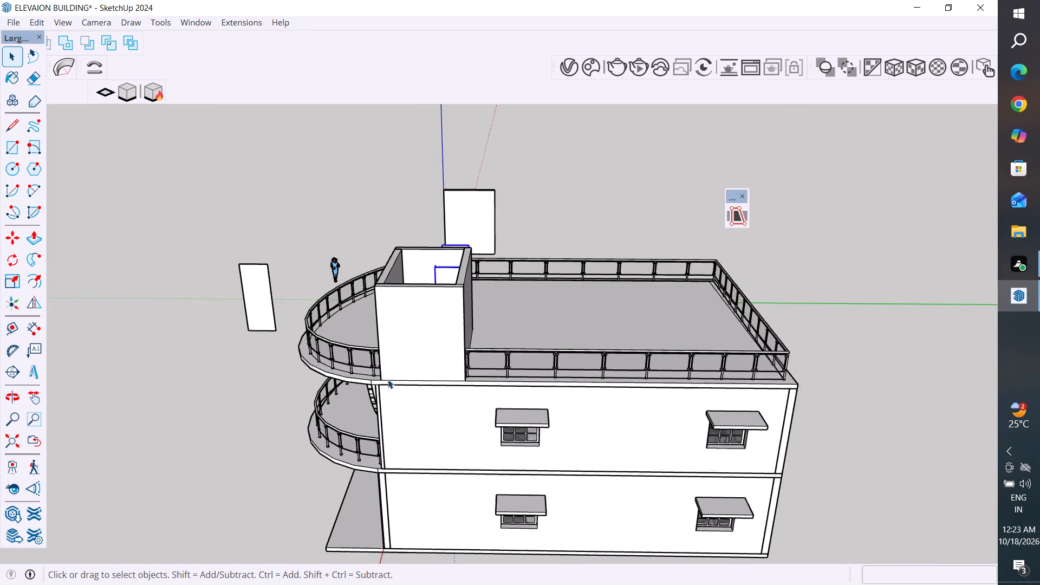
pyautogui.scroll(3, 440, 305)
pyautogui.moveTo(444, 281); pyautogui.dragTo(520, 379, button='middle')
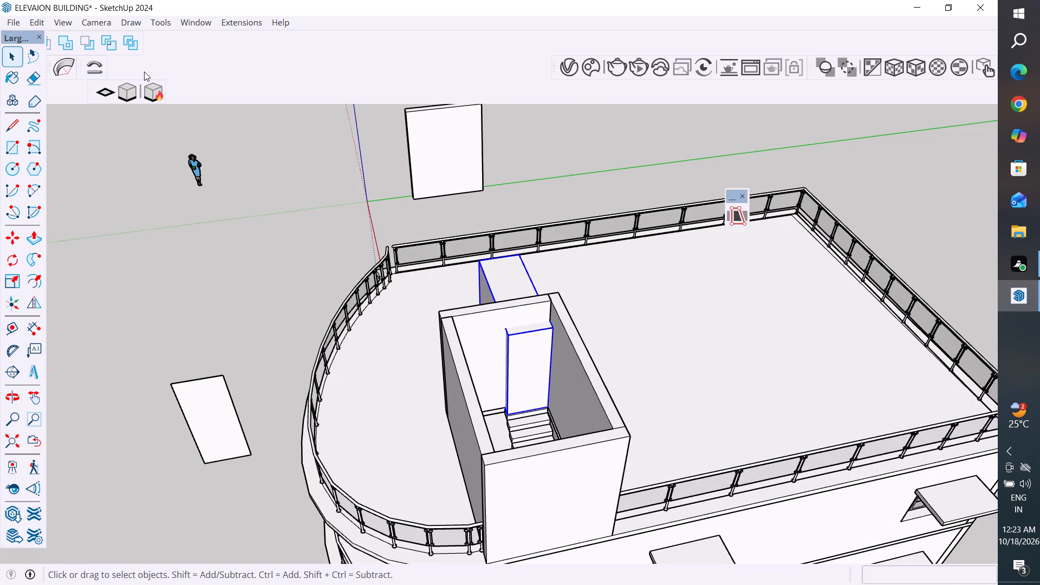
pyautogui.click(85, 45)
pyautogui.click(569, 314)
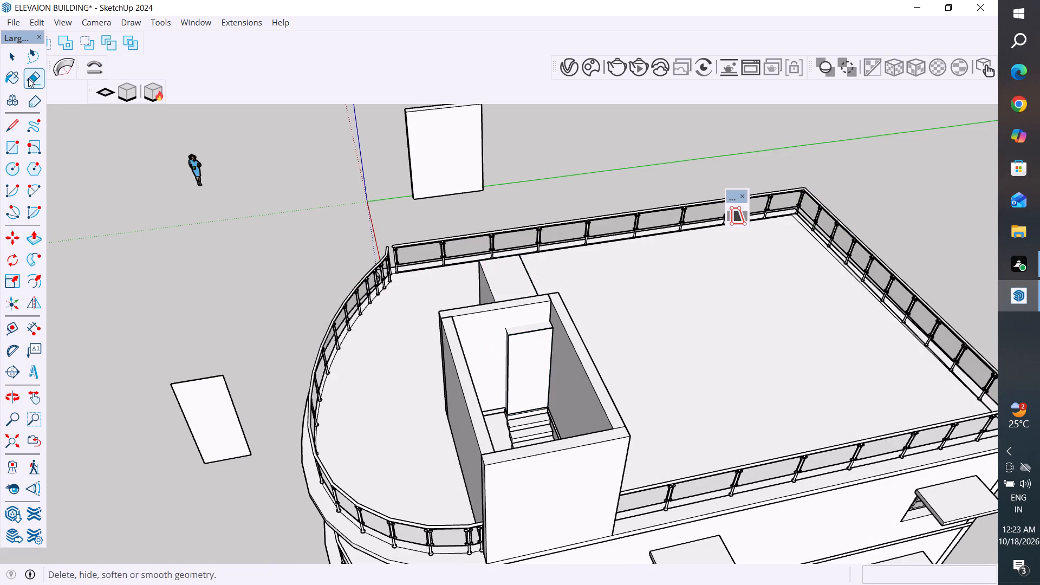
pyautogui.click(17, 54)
# Enable Solid Inspector² and run it on the doorway block, attempting to fix all its errors.
pyautogui.click(205, 259)
pyautogui.click(528, 352)
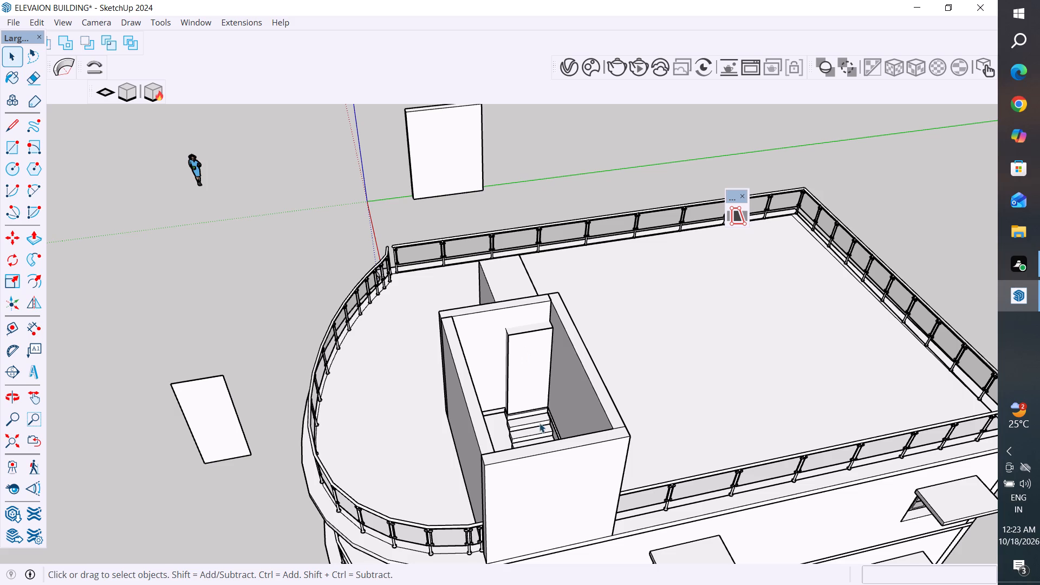
pyautogui.rightClick(498, 47)
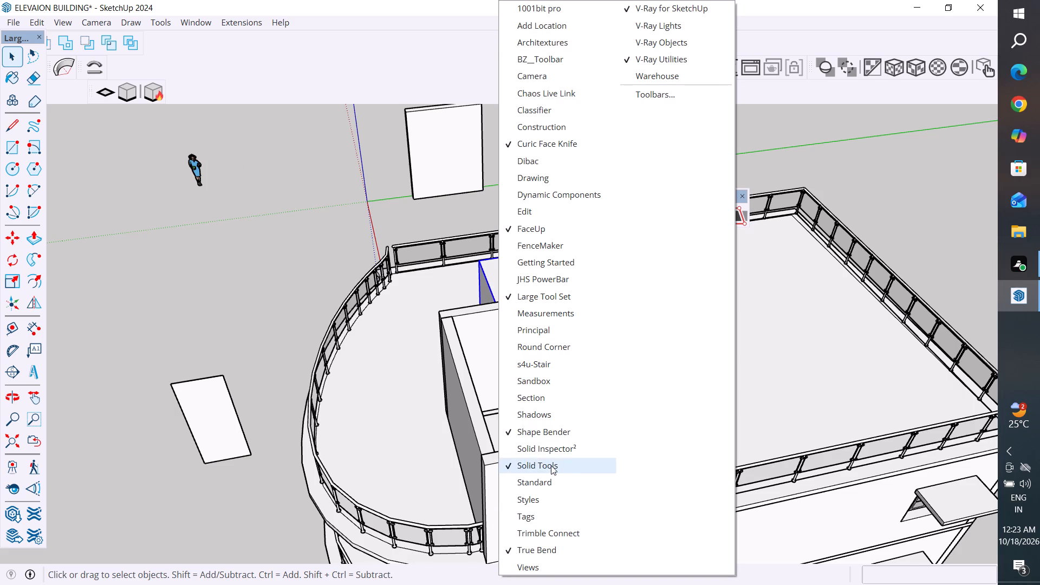
pyautogui.click(560, 445)
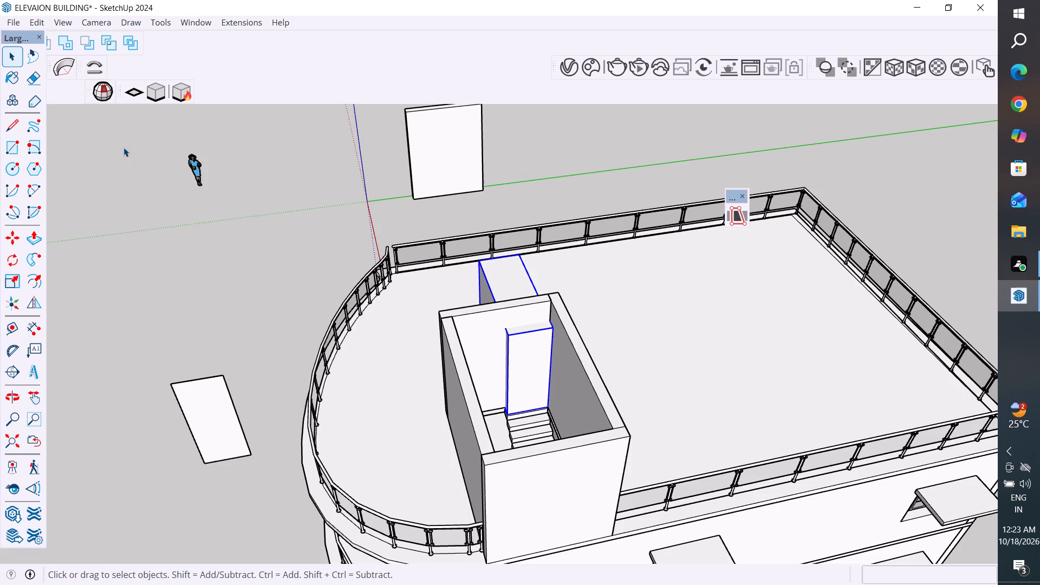
pyautogui.click(102, 86)
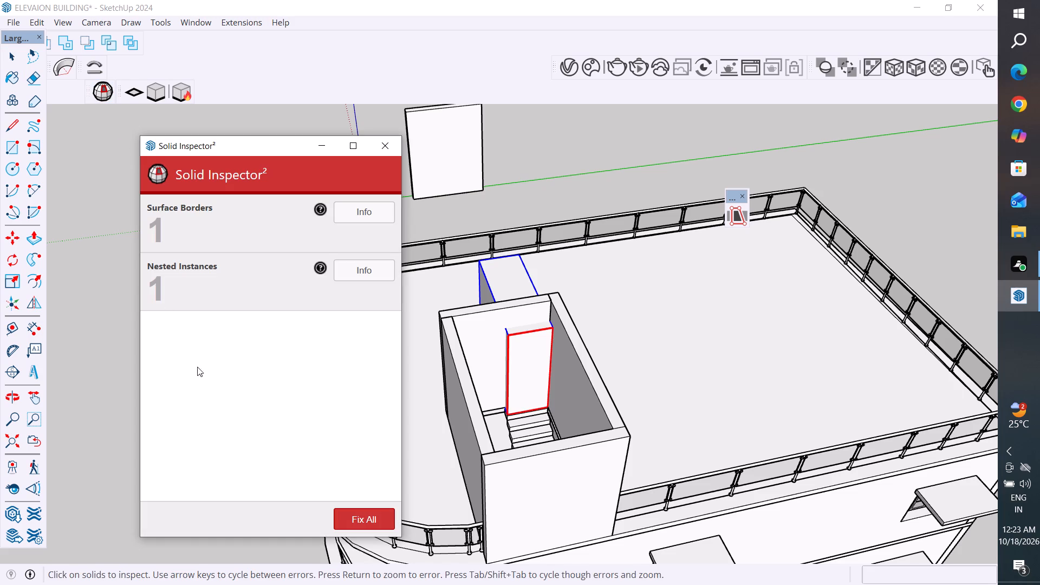
pyautogui.click(362, 518)
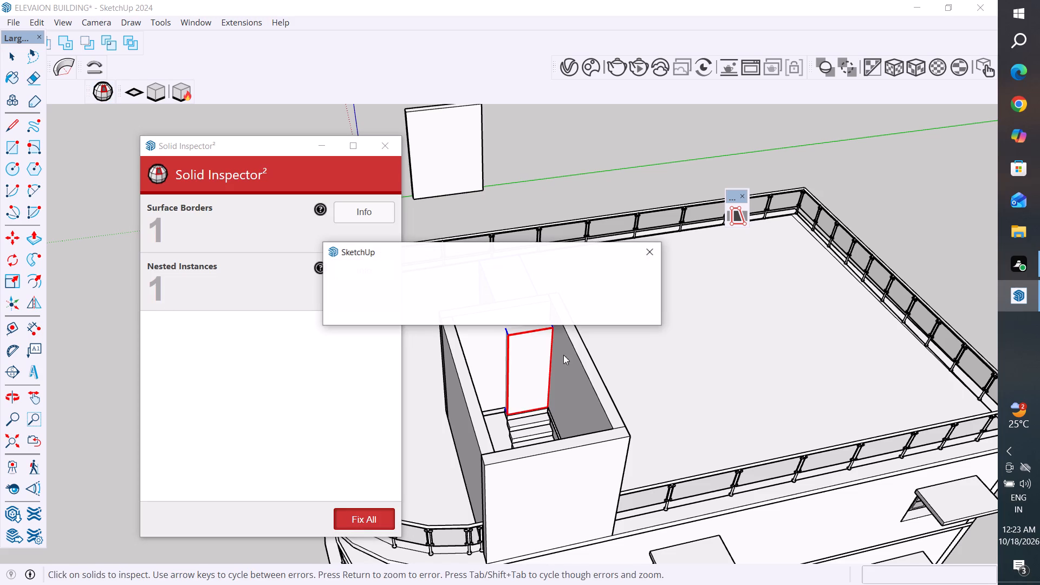
pyautogui.click(632, 313)
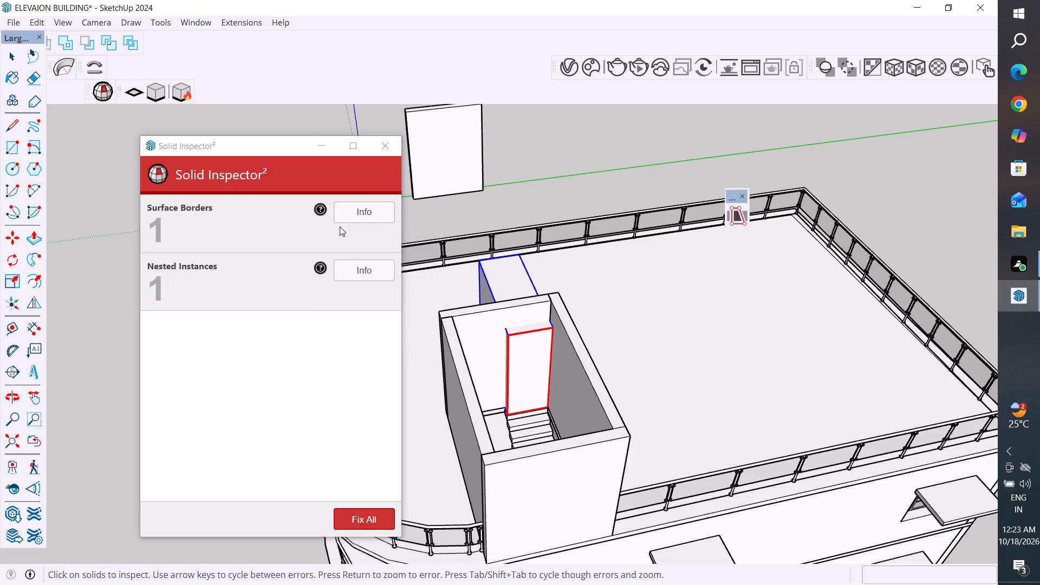
pyautogui.click(538, 156)
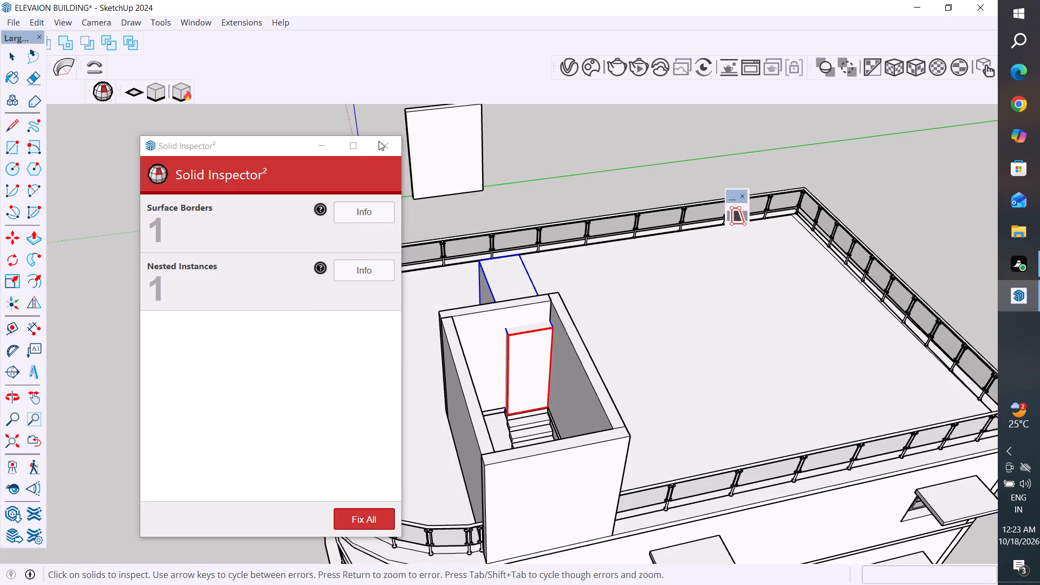
pyautogui.click(383, 147)
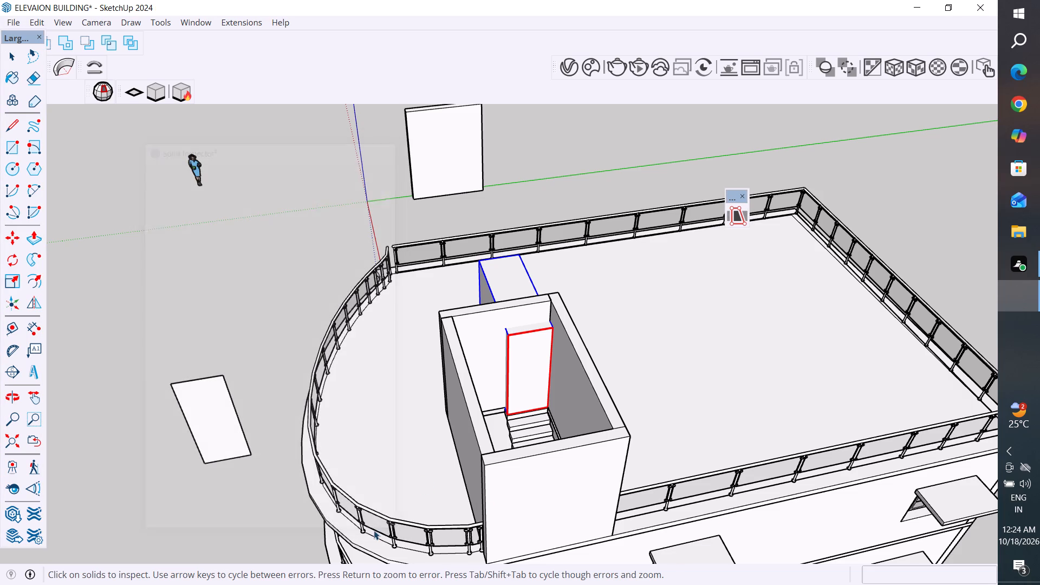
# Explode the stairwell's far wall group and regroup its loose geometry.
pyautogui.click(211, 271)
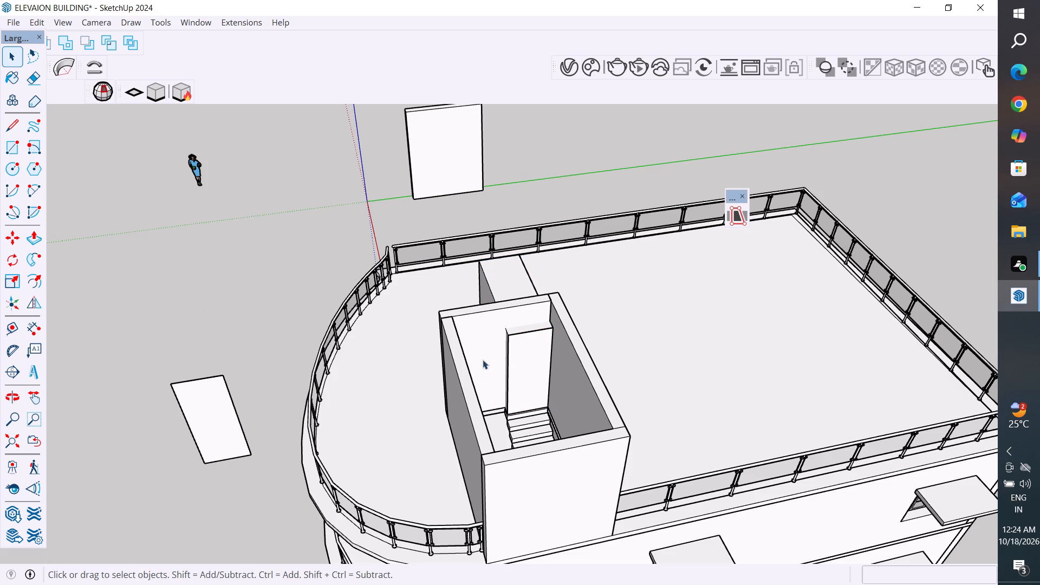
pyautogui.click(480, 328)
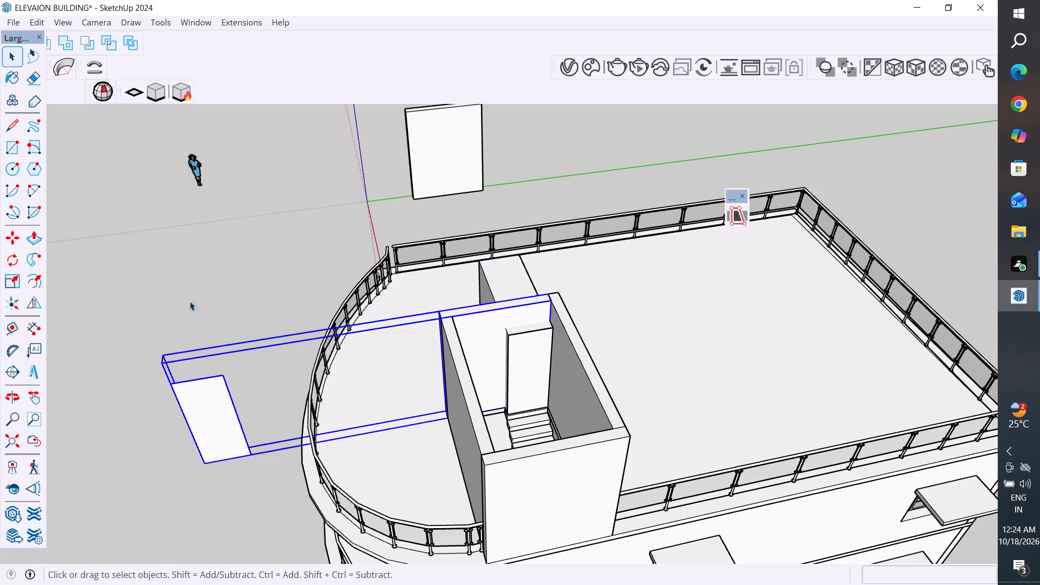
pyautogui.rightClick(199, 386)
pyautogui.click(272, 92)
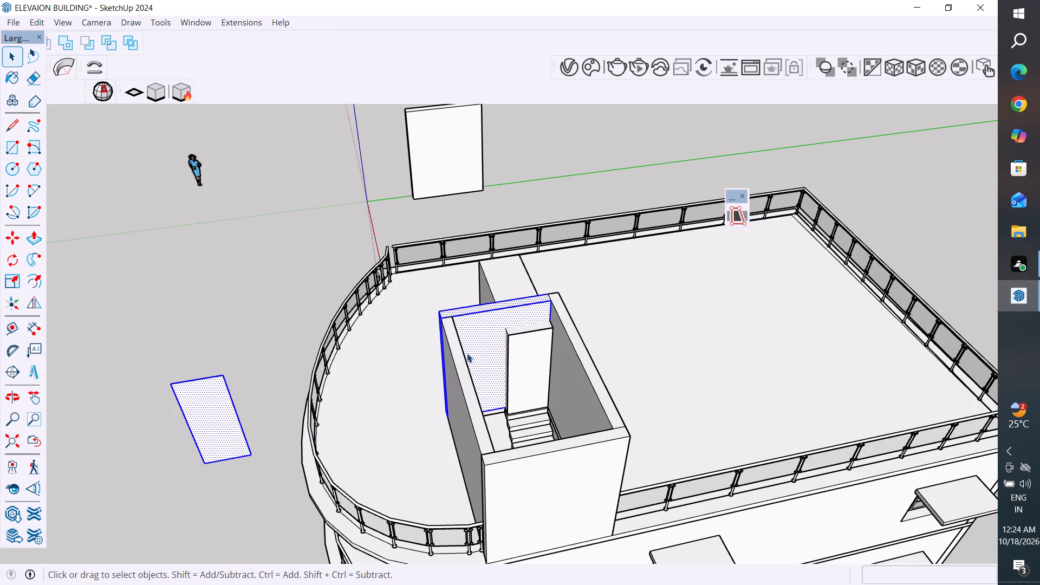
pyautogui.rightClick(495, 328)
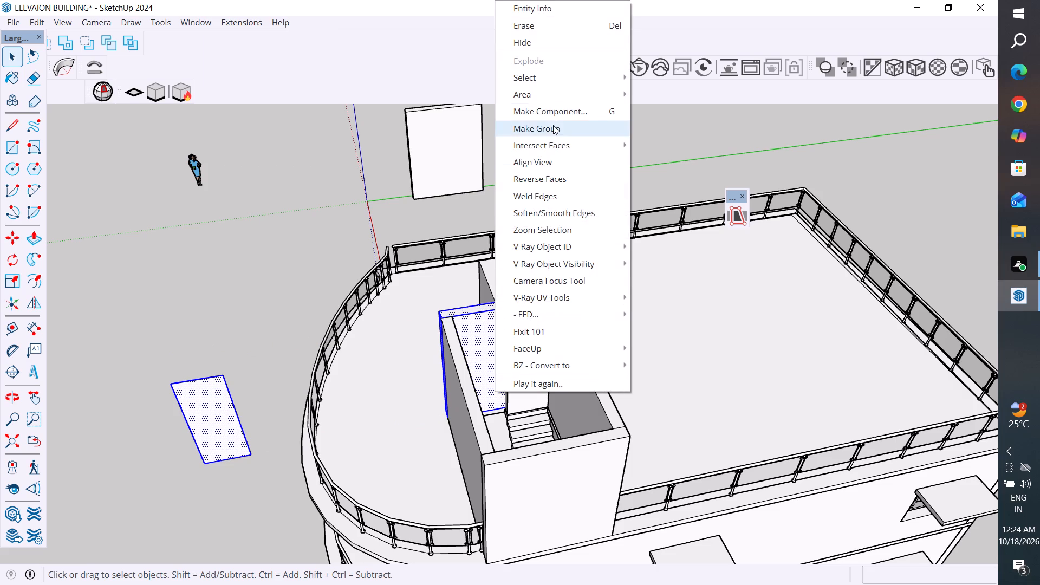
pyautogui.click(553, 125)
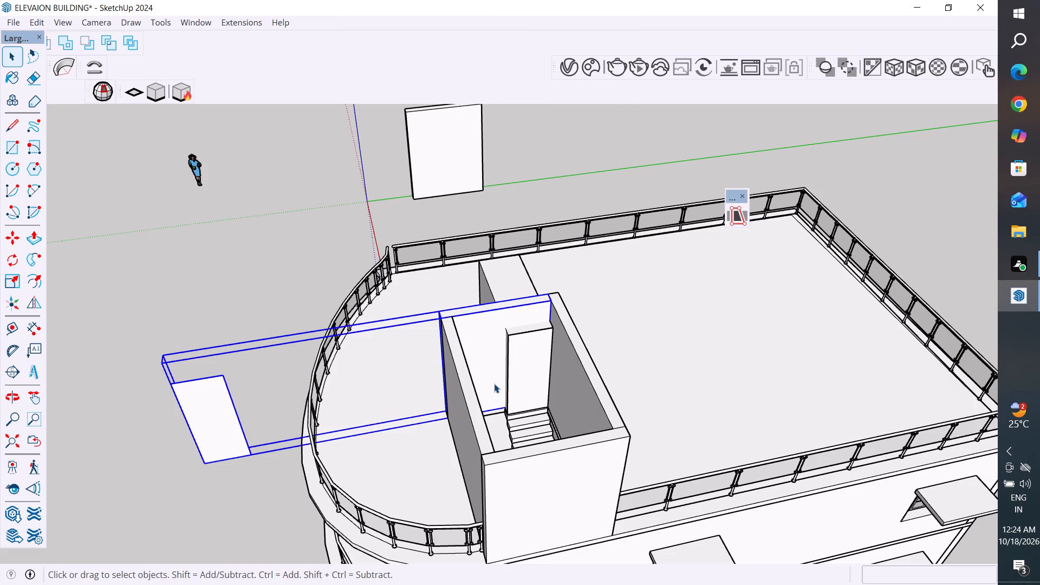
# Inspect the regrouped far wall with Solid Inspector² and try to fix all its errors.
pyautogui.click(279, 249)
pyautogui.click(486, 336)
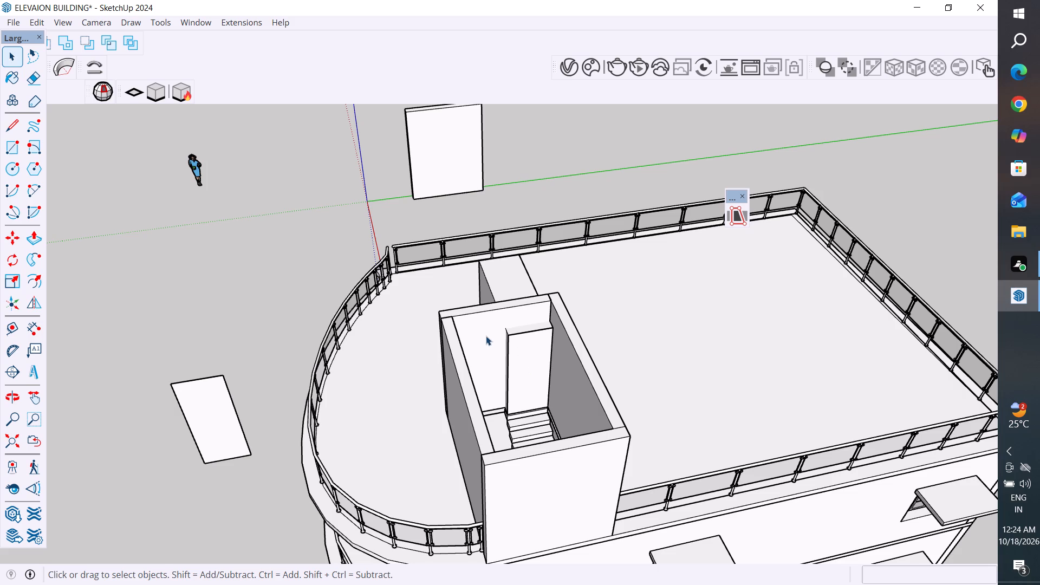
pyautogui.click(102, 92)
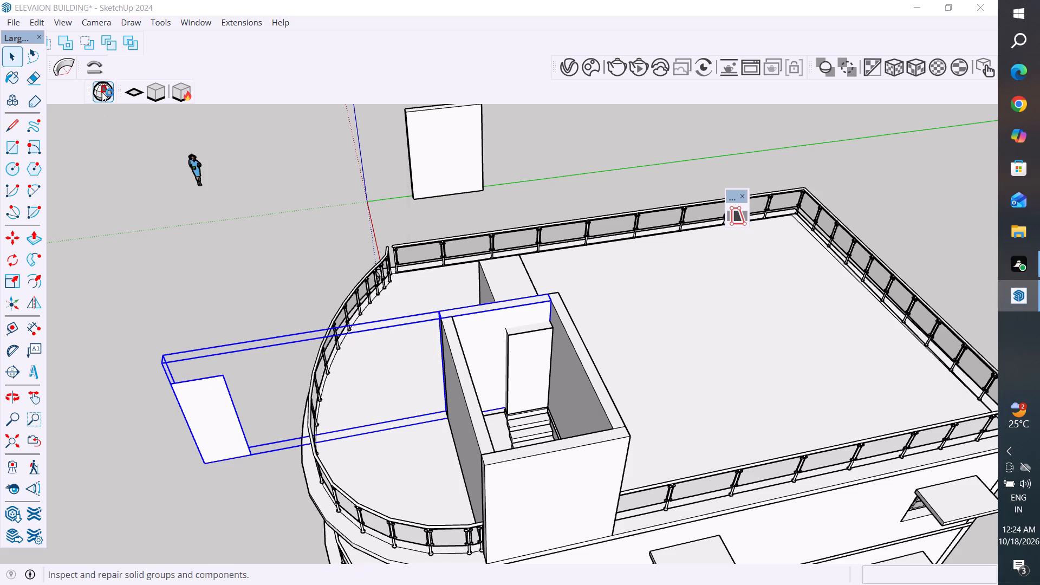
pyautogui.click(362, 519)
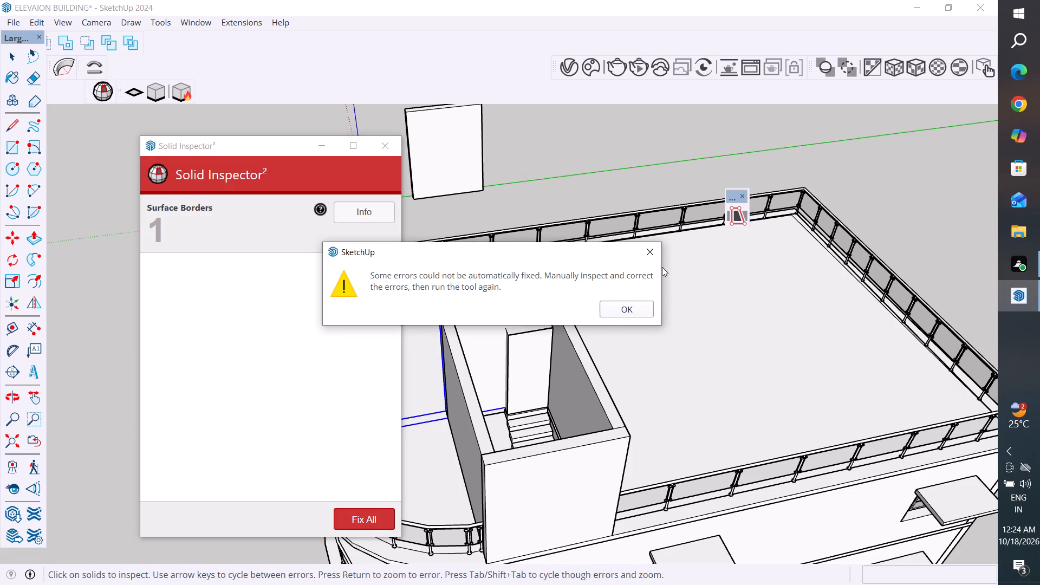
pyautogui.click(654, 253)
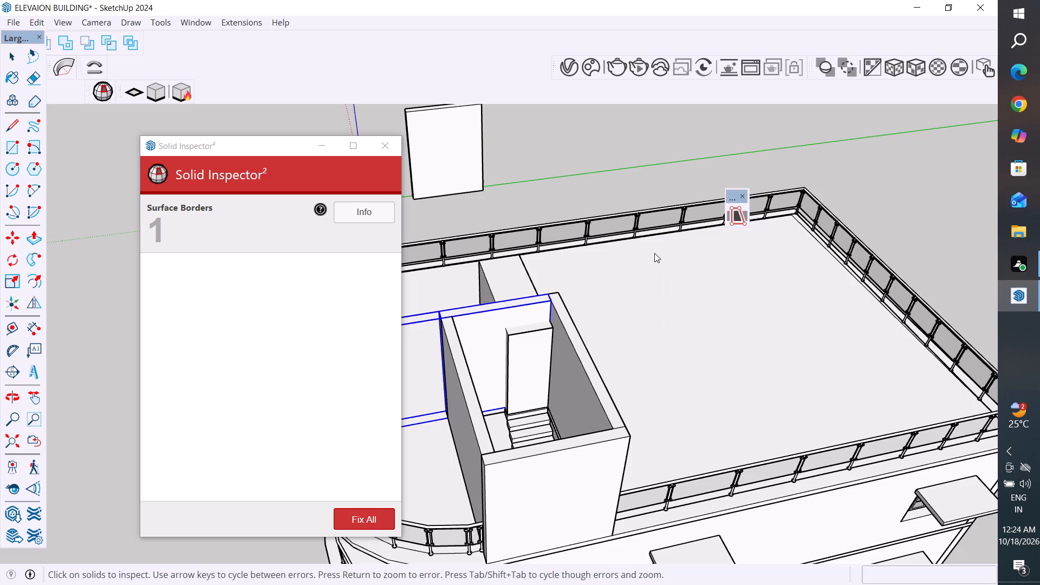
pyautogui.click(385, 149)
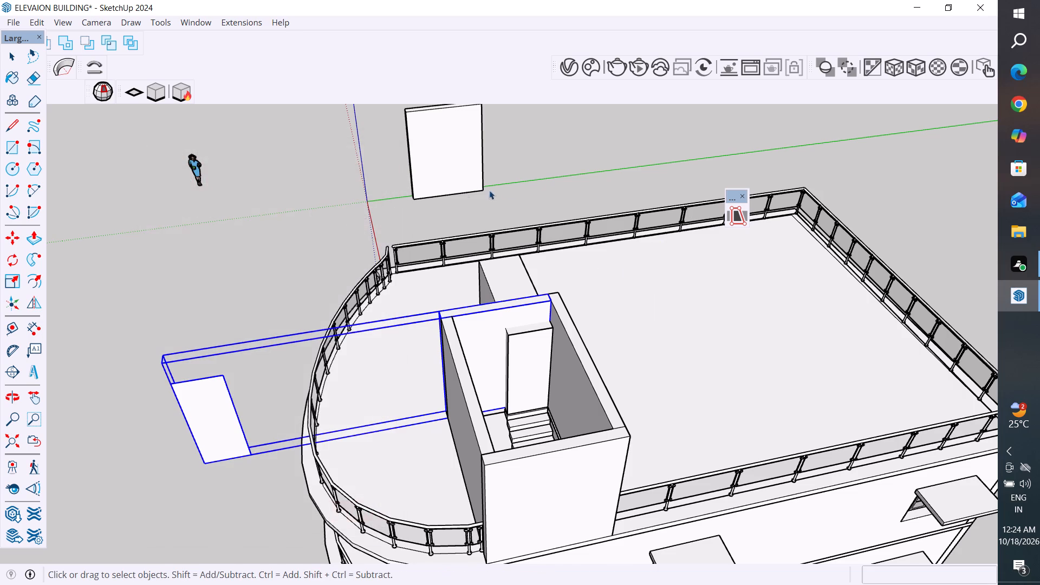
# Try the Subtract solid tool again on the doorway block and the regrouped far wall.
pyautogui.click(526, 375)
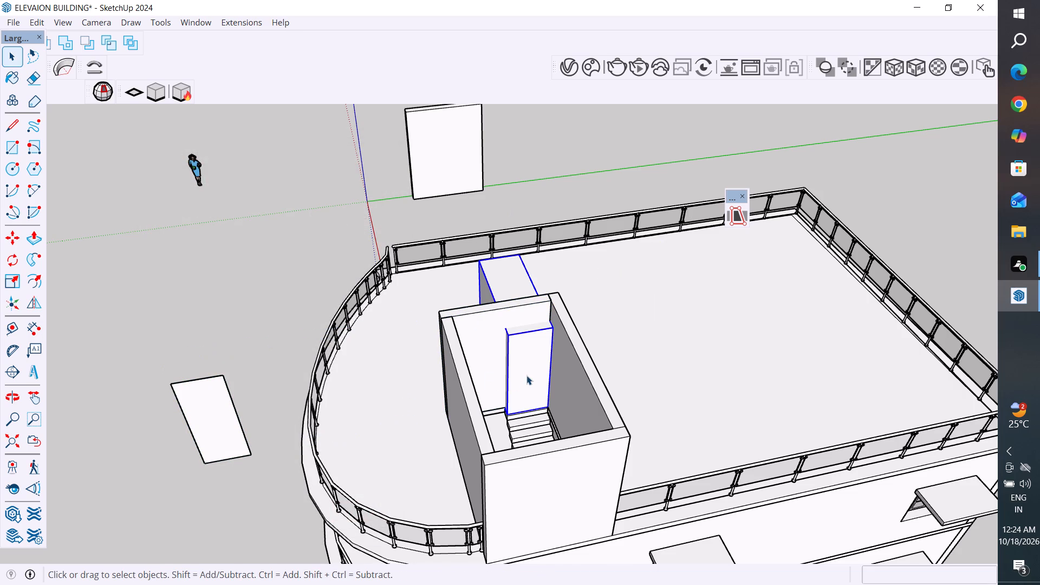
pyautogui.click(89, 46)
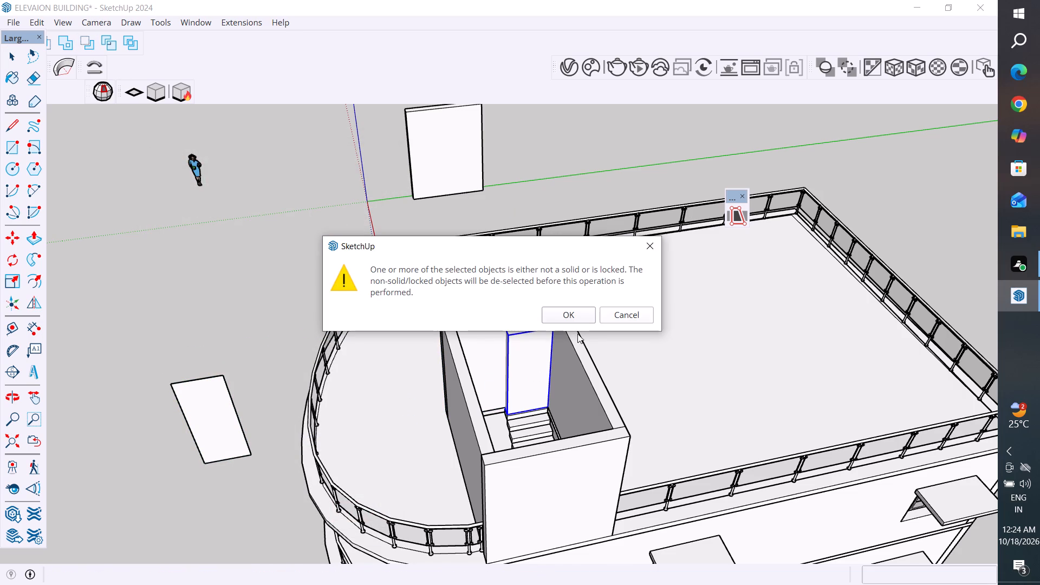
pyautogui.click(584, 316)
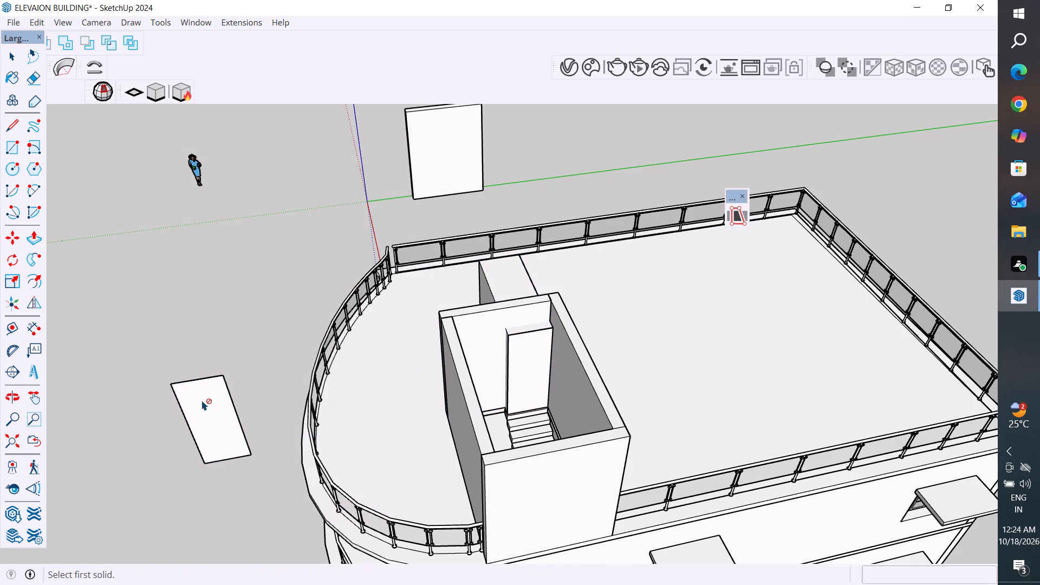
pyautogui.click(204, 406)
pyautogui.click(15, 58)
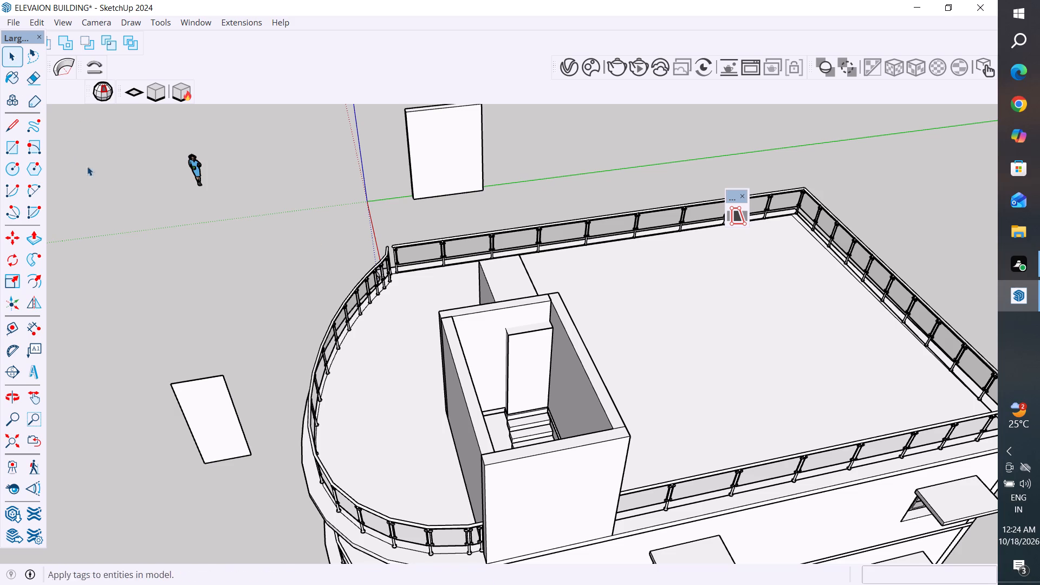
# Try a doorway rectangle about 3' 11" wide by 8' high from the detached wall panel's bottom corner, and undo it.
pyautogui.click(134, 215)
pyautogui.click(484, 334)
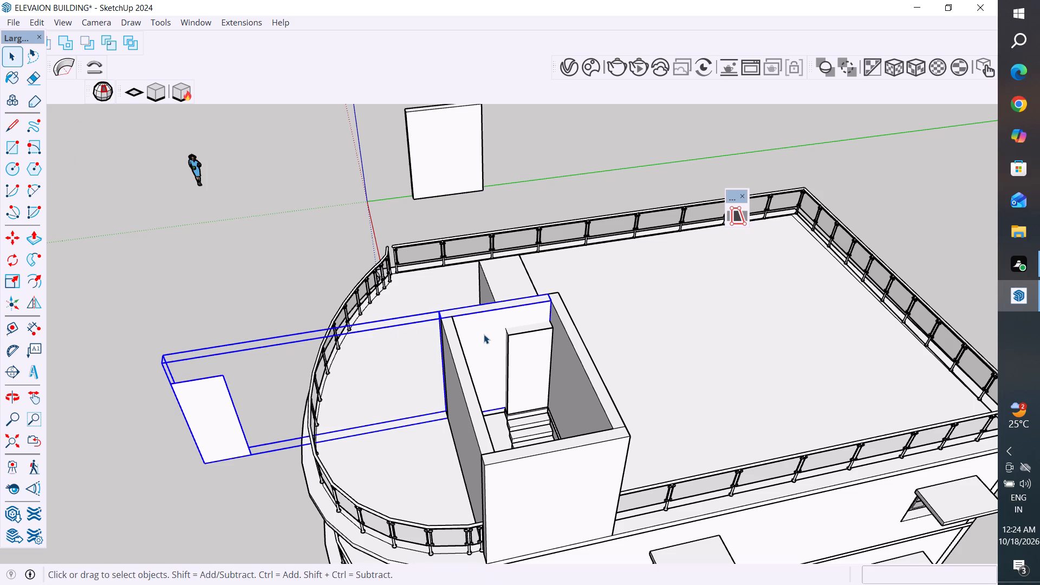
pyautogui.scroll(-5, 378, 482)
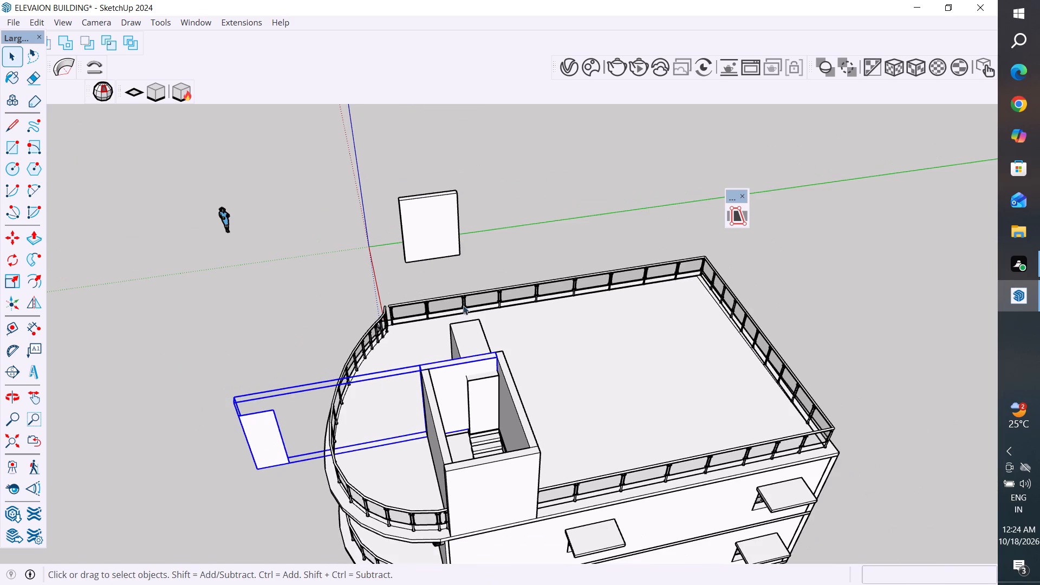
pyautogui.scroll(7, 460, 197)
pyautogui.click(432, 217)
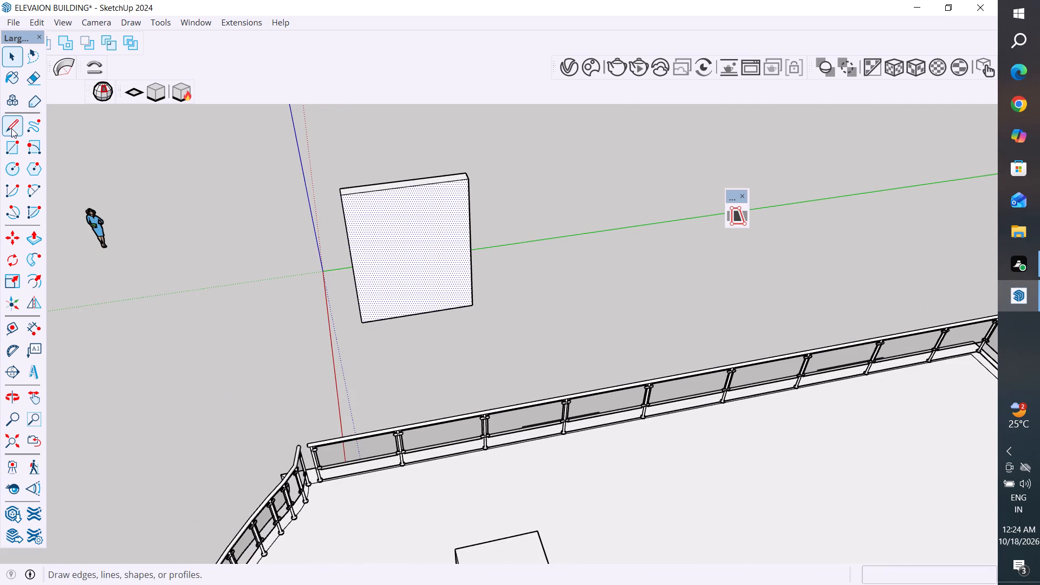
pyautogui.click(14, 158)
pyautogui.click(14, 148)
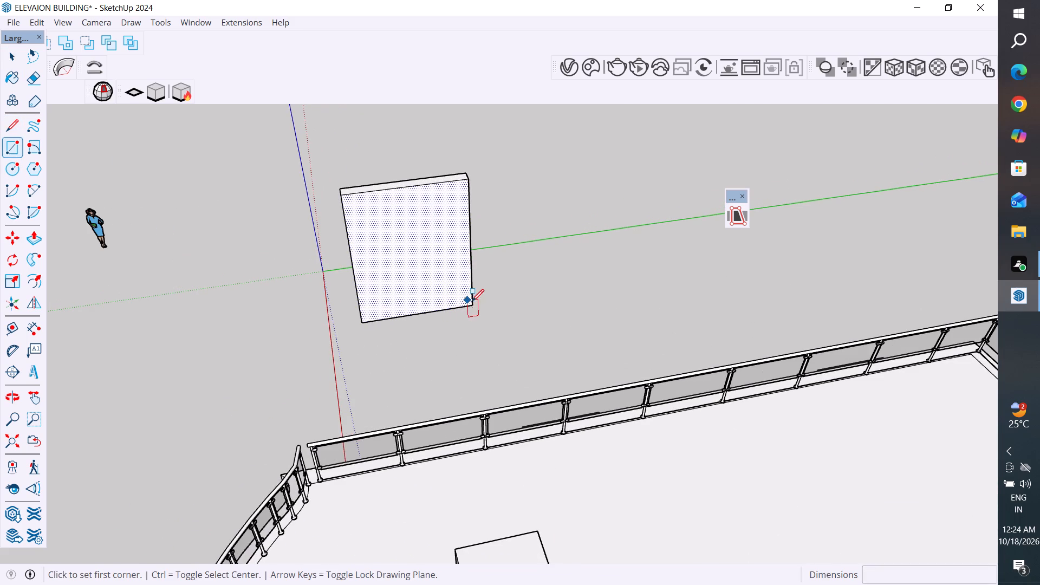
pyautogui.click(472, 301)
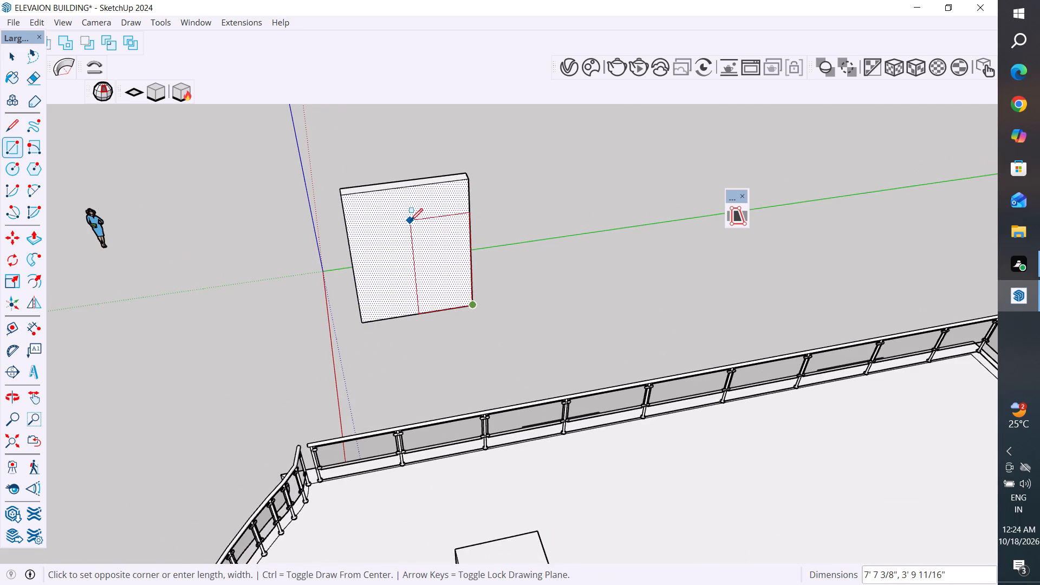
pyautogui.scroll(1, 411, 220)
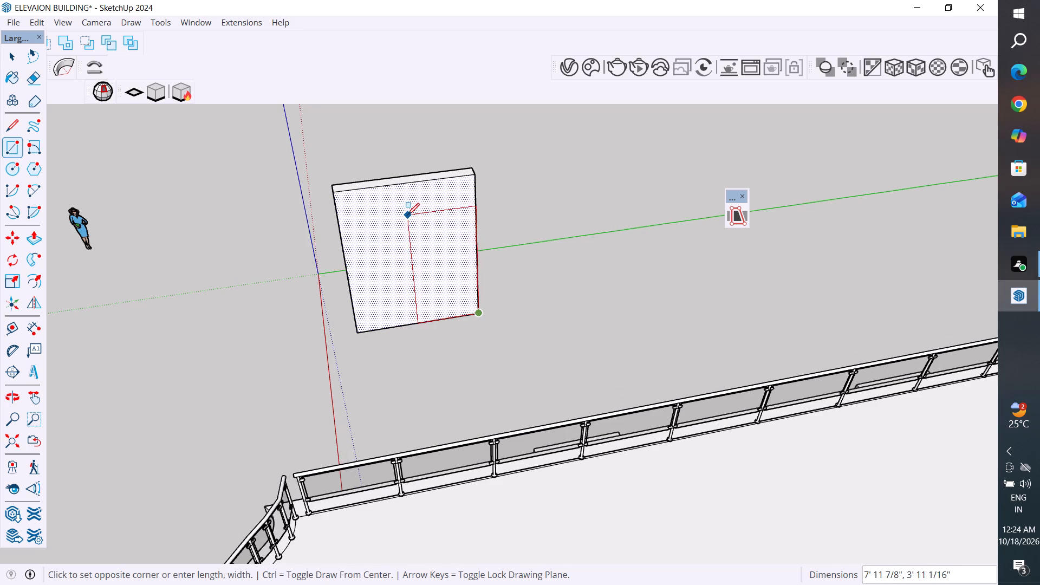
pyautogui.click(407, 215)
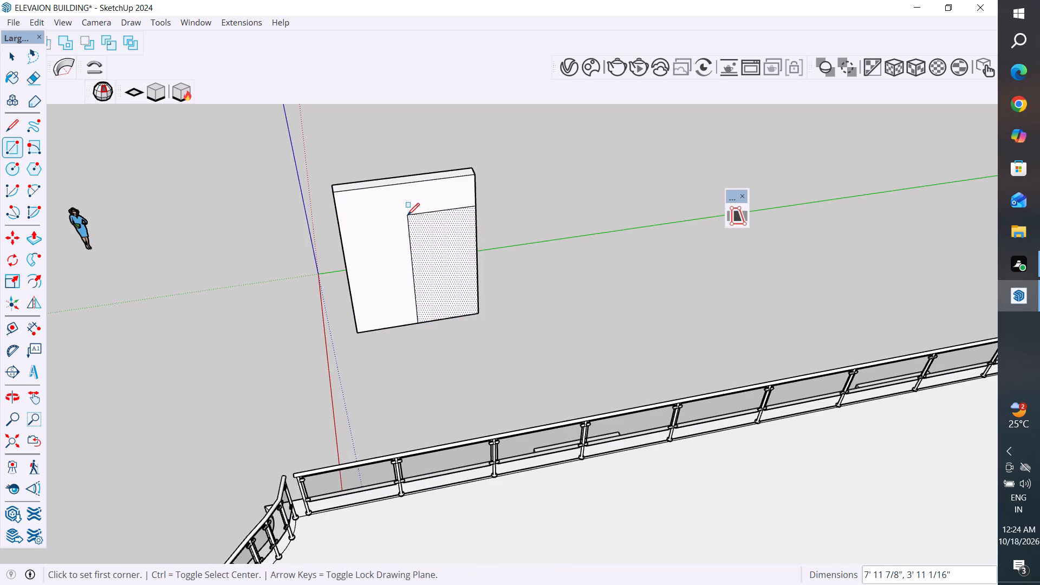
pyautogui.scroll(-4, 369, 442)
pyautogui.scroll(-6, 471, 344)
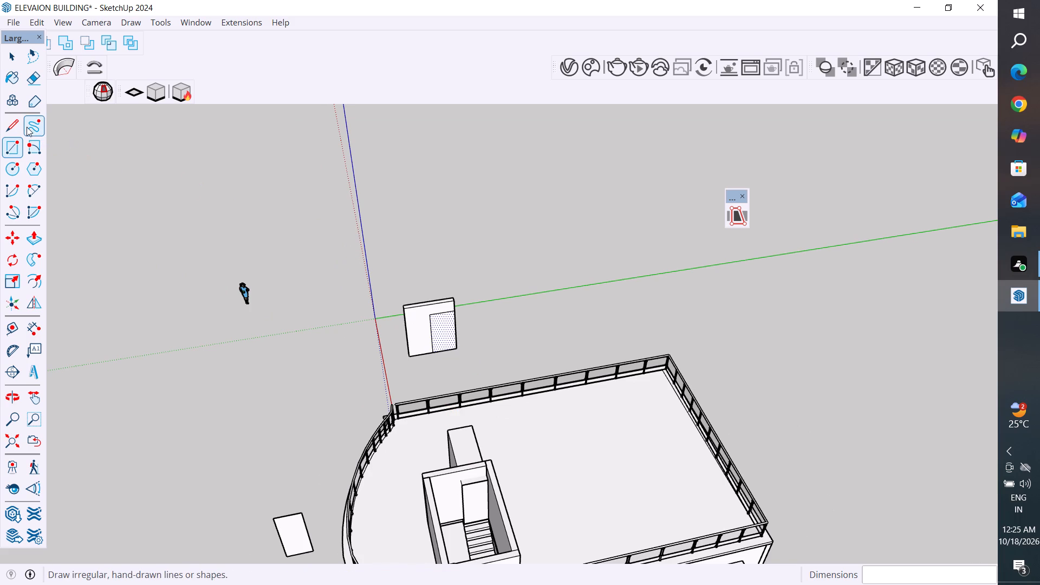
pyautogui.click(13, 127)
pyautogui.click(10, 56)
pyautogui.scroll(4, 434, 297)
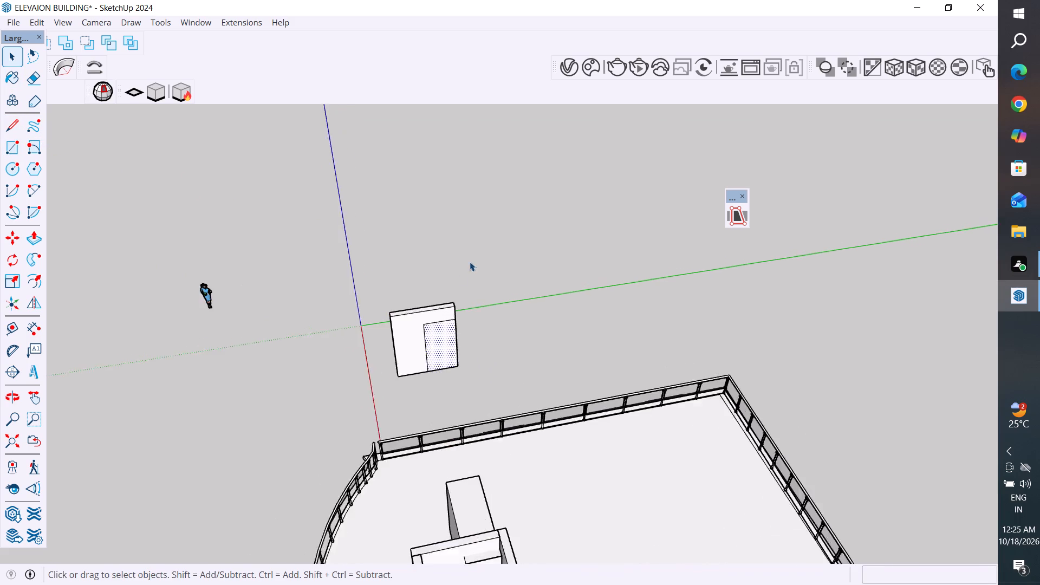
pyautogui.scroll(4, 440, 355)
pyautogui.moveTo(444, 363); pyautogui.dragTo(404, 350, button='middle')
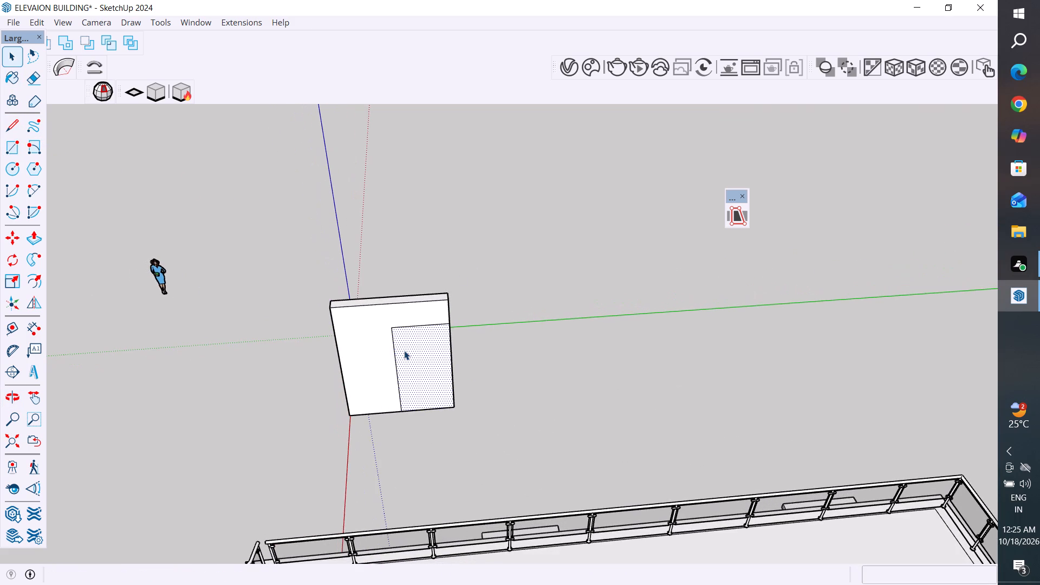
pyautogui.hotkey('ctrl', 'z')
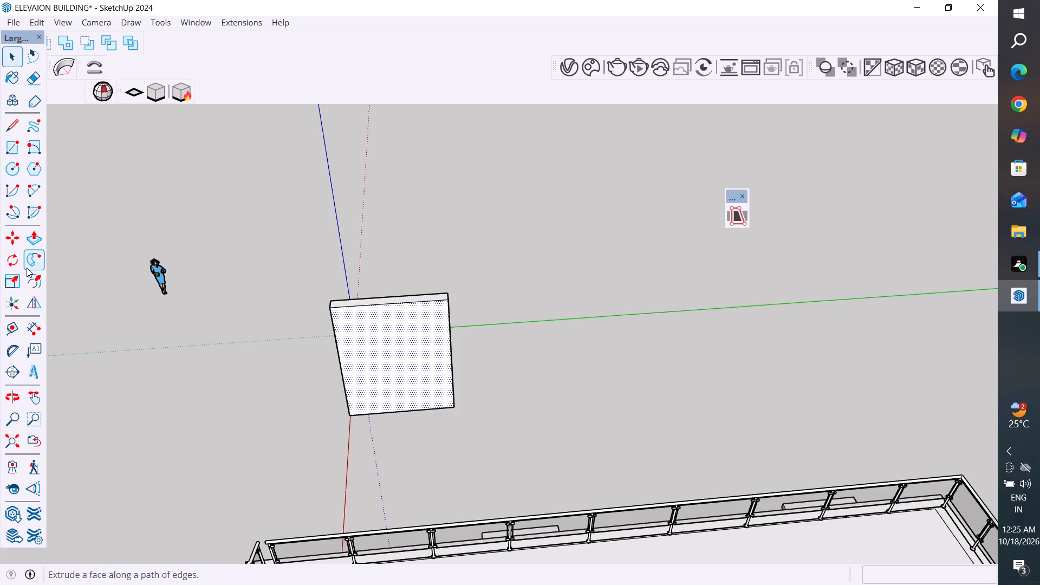
# Draw a doorway rectangle about 3' 4" wide by 8' 2" high on the detached panel's bottom edge, slightly inset from its corner.
pyautogui.click(6, 148)
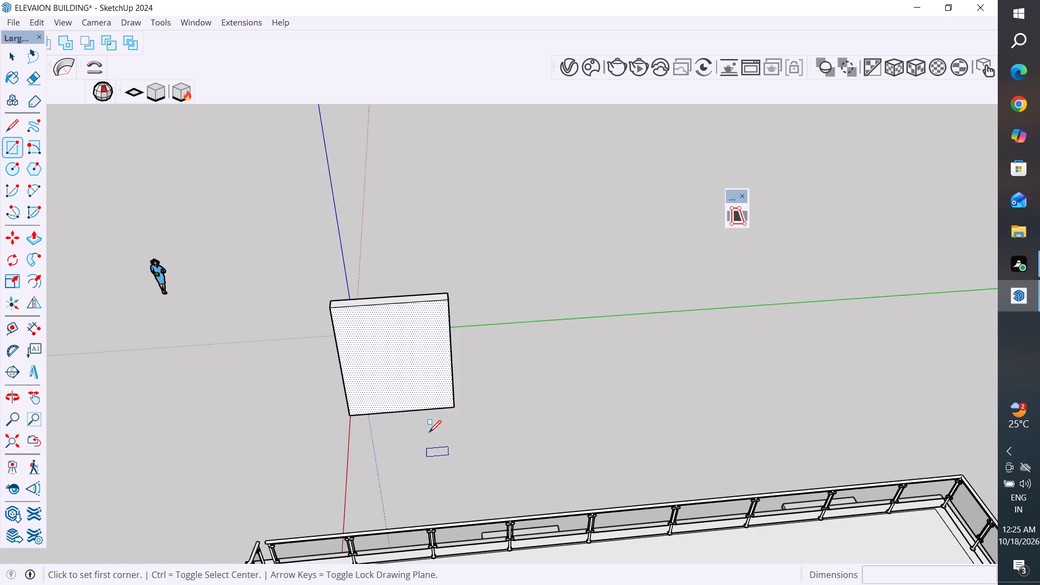
pyautogui.scroll(8, 412, 376)
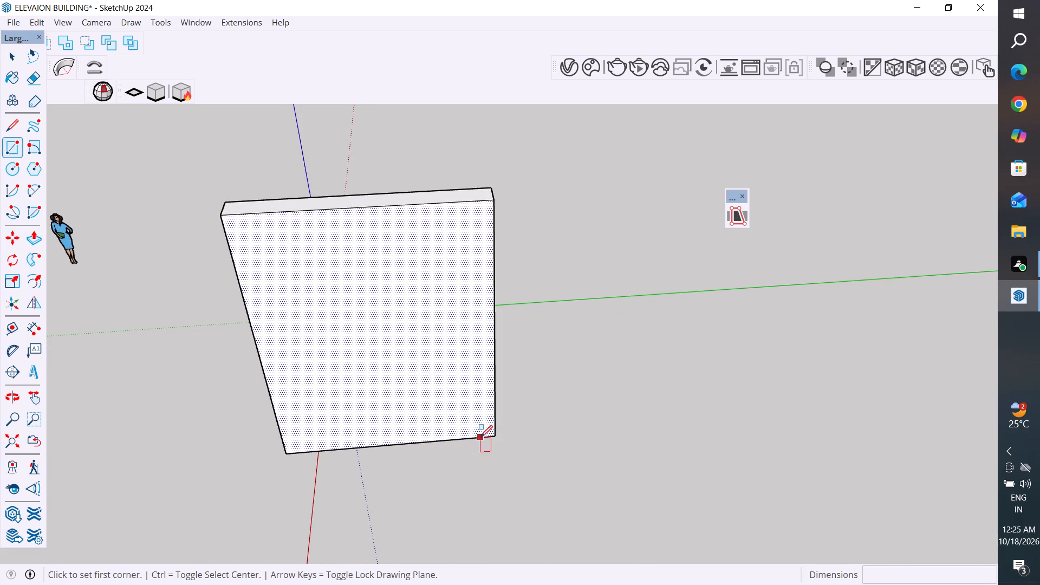
pyautogui.click(485, 438)
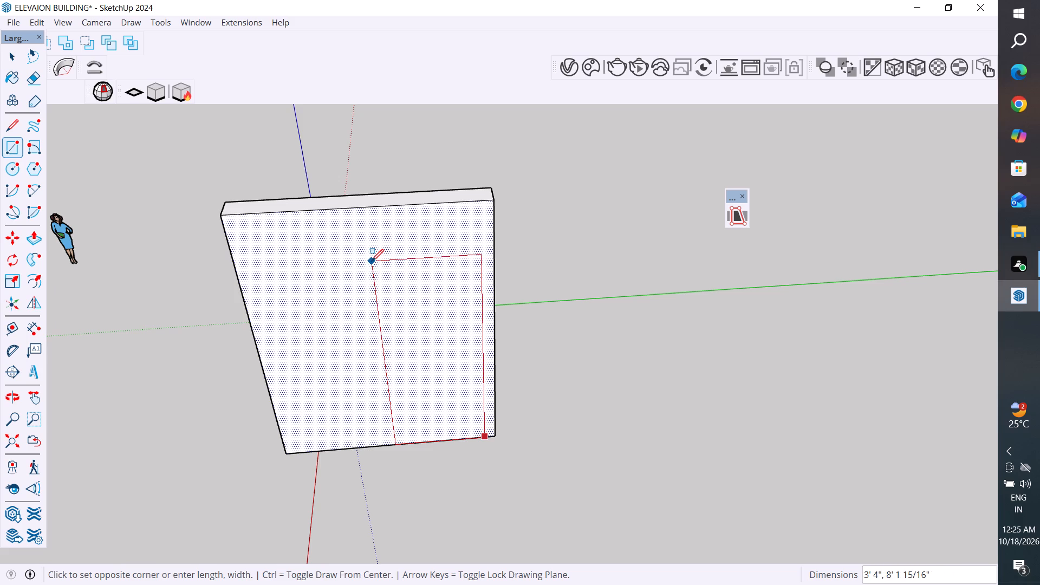
pyautogui.click(372, 261)
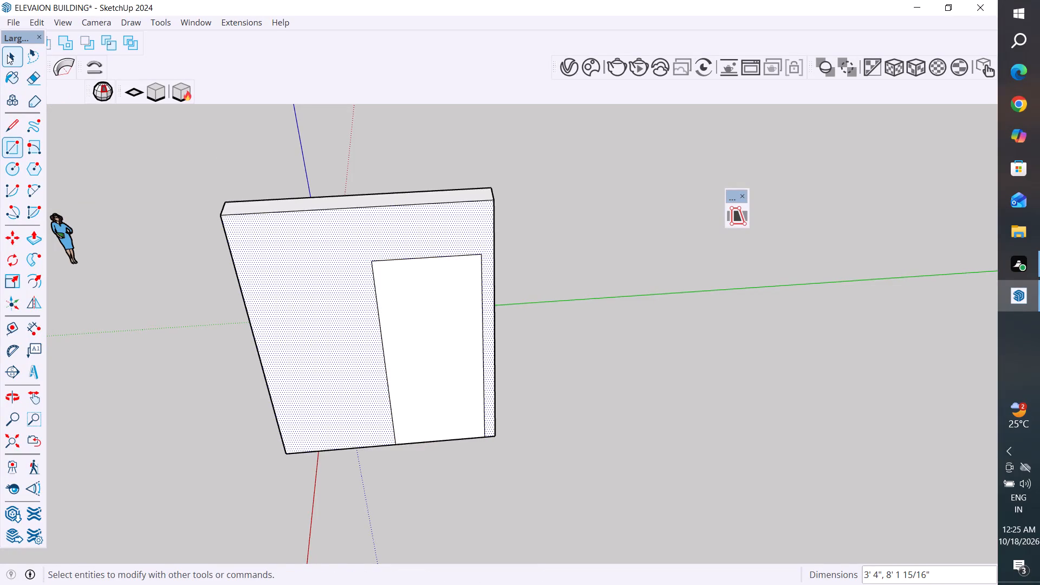
# Push the doorway rectangle 9" through the detached wall panel to cut the door opening.
pyautogui.click(7, 55)
pyautogui.click(379, 173)
pyautogui.click(420, 307)
pyautogui.moveTo(665, 456); pyautogui.dragTo(637, 472, button='middle')
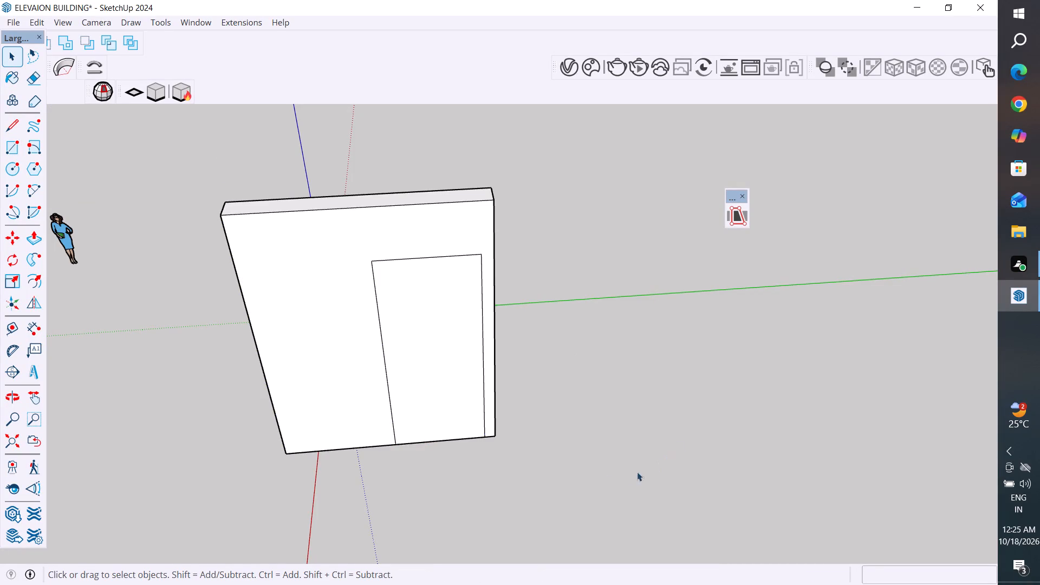
pyautogui.moveTo(637, 472); pyautogui.dragTo(428, 454, button='middle')
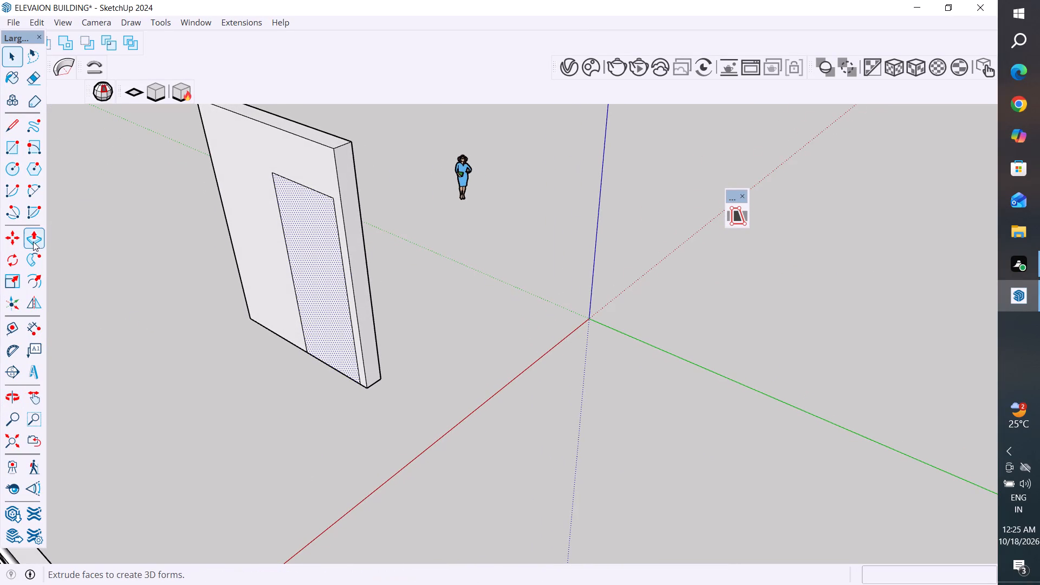
pyautogui.click(35, 241)
pyautogui.click(331, 337)
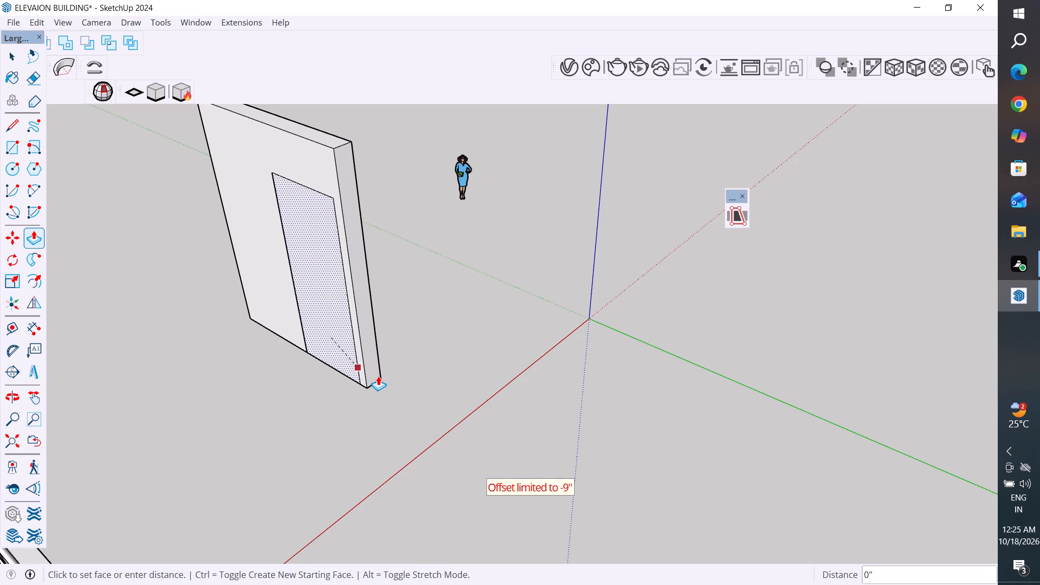
pyautogui.click(385, 375)
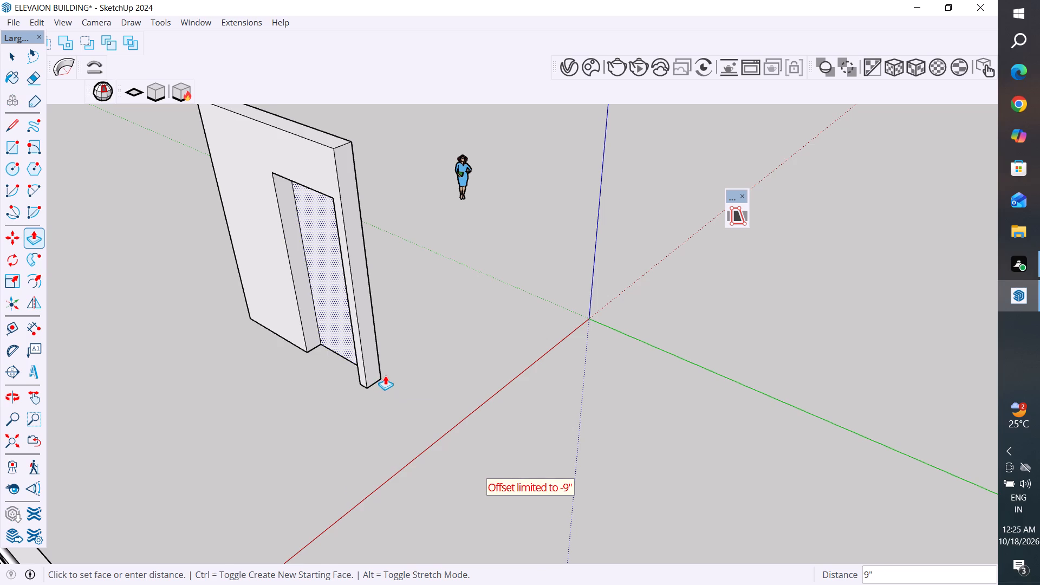
pyautogui.scroll(-9, 606, 529)
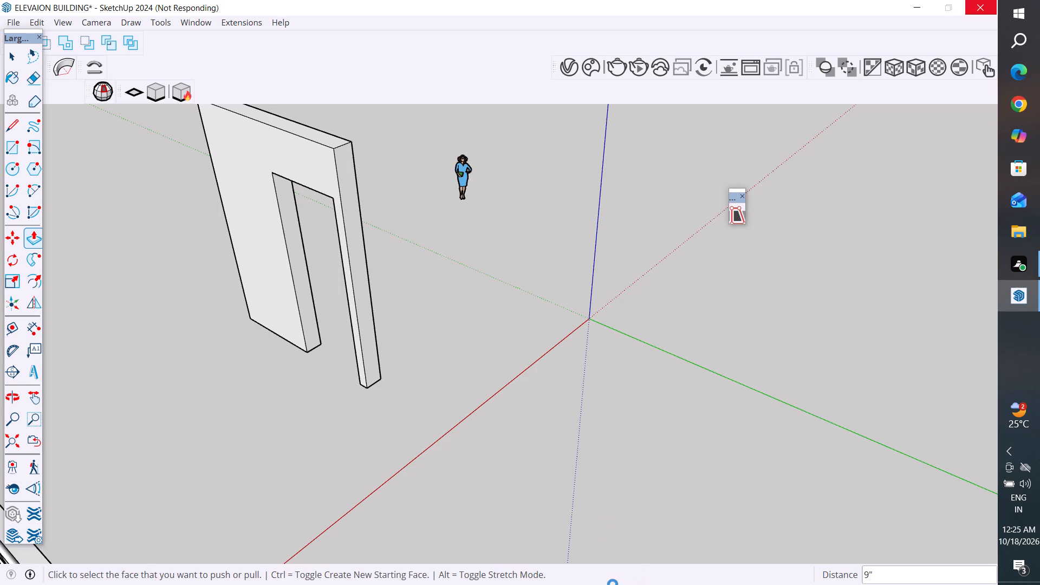
# Group all the geometry of the detached wall panel with the door opening.
pyautogui.click(16, 56)
pyautogui.scroll(-5, 350, 480)
pyautogui.moveTo(357, 474); pyautogui.dragTo(398, 451, button='middle')
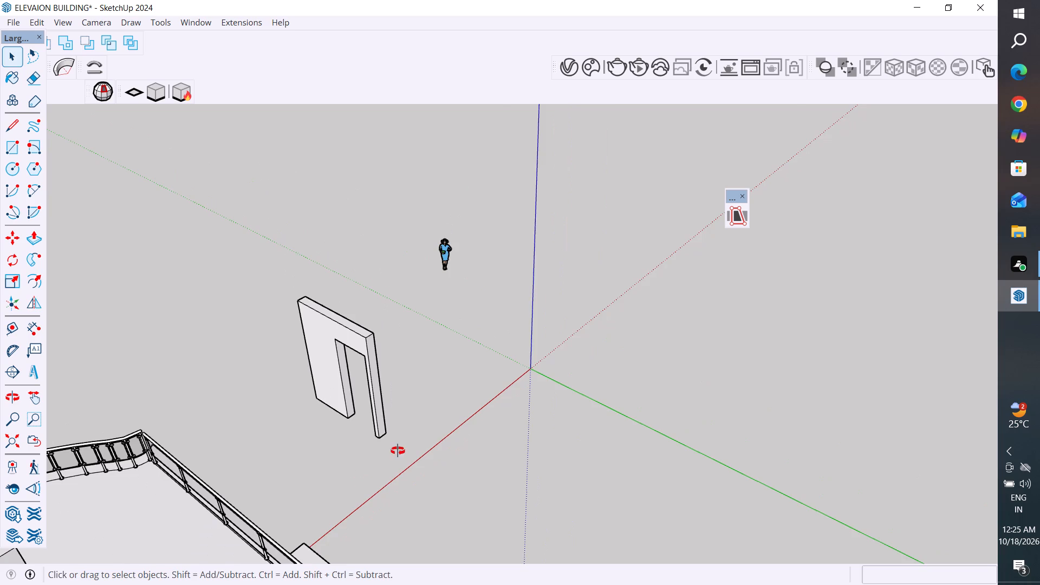
pyautogui.moveTo(398, 451); pyautogui.dragTo(552, 472, button='middle')
pyautogui.moveTo(489, 333); pyautogui.dragTo(275, 493)
pyautogui.rightClick(363, 438)
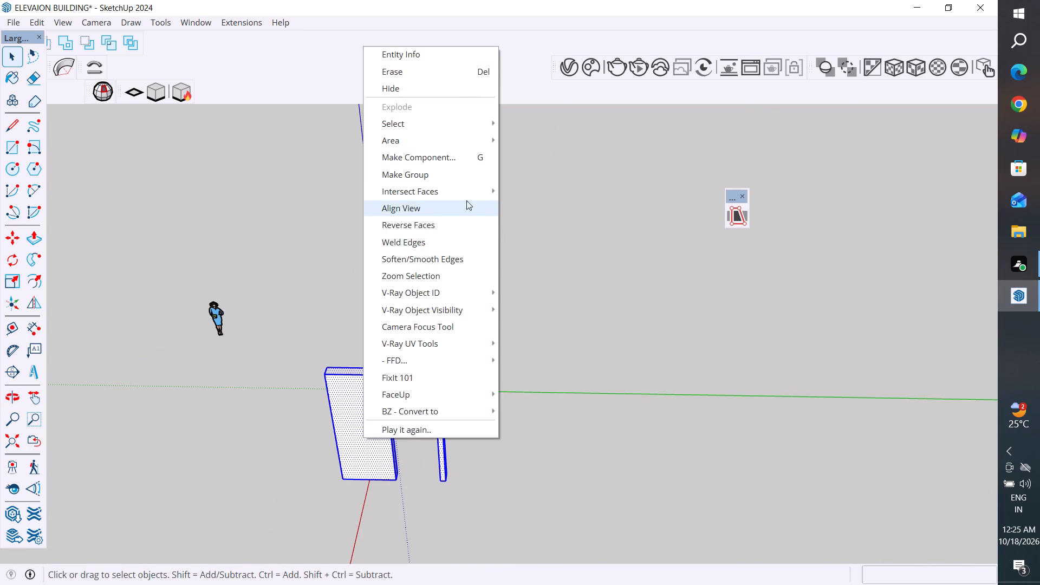
pyautogui.click(437, 179)
# Delete the doorway block and the uncut far wall from the stairwell.
pyautogui.scroll(-11, 674, 432)
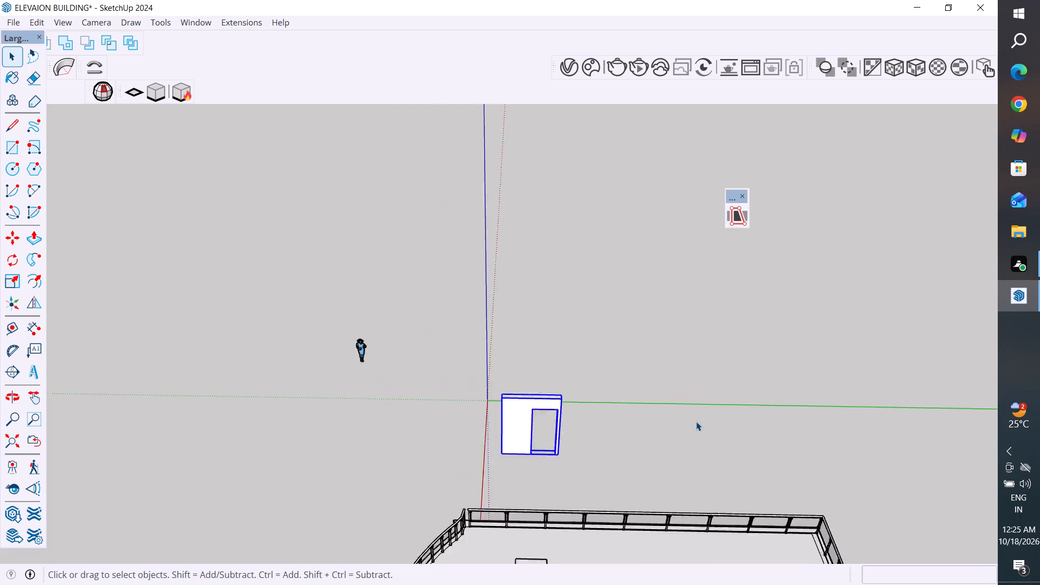
pyautogui.scroll(-6, 696, 421)
pyautogui.scroll(4, 607, 538)
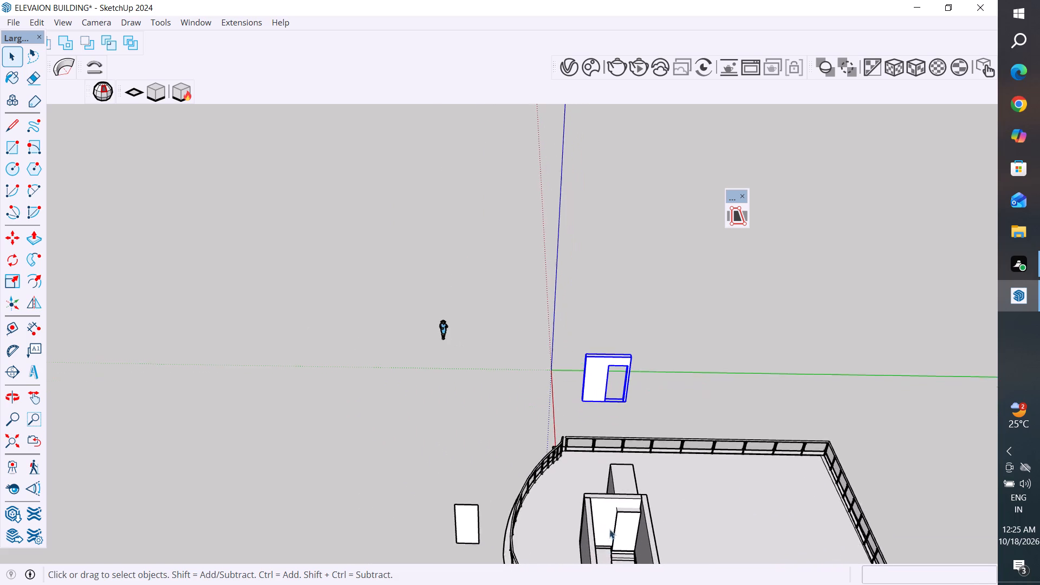
pyautogui.scroll(4, 612, 526)
pyautogui.click(629, 526)
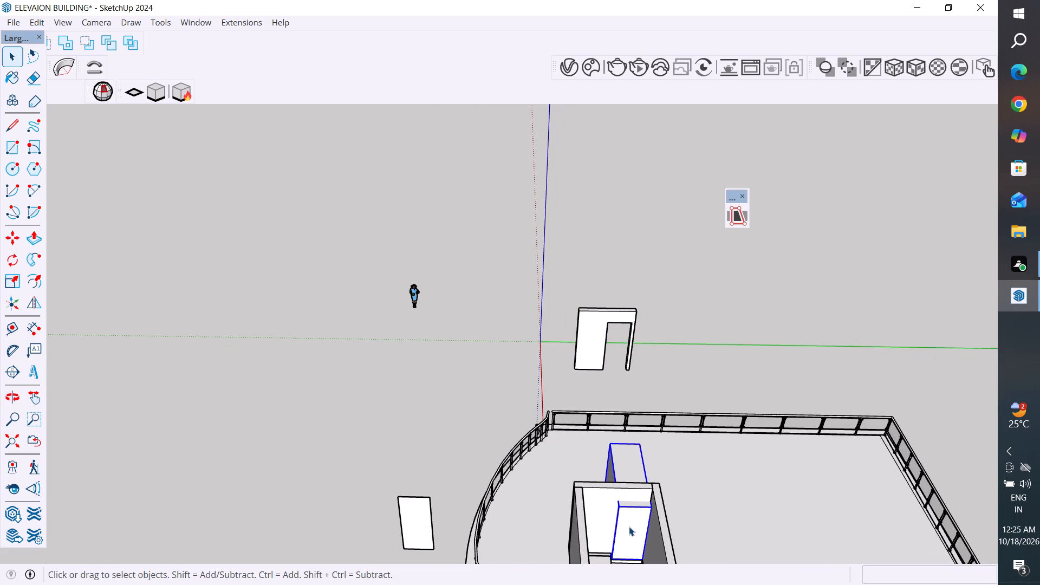
pyautogui.press('Delete')
pyautogui.click(618, 495)
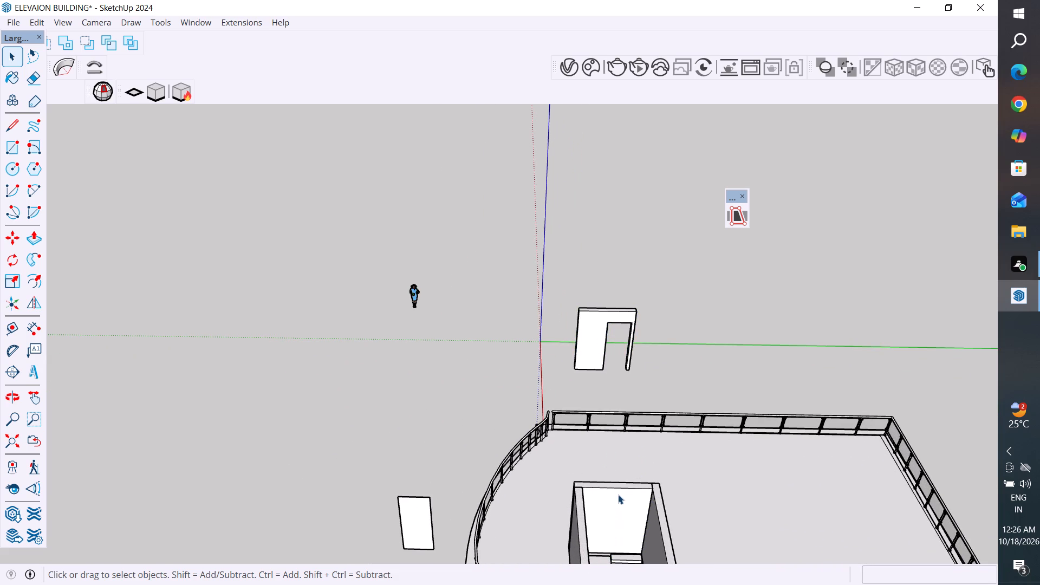
pyautogui.press('Delete')
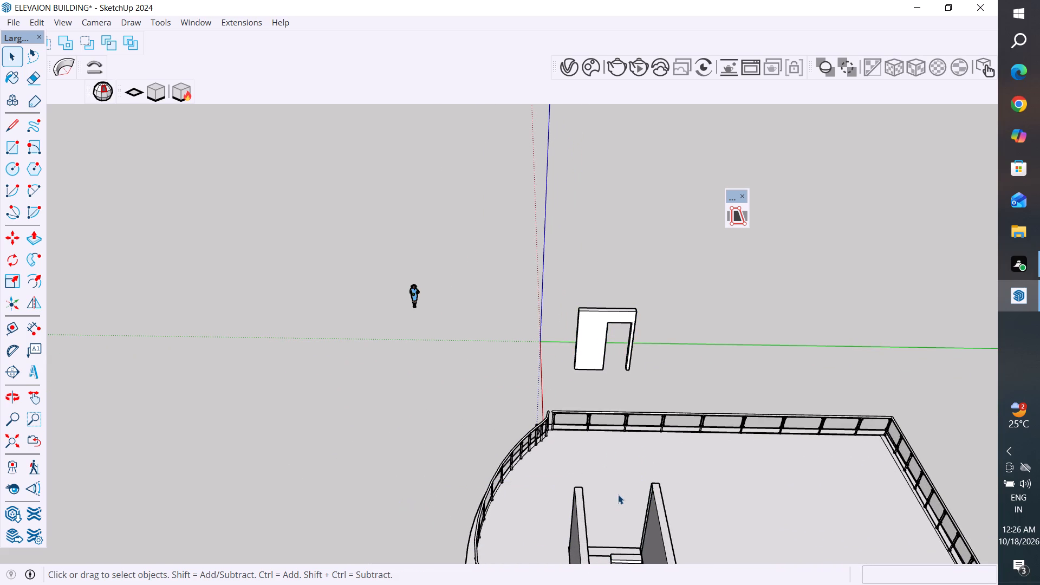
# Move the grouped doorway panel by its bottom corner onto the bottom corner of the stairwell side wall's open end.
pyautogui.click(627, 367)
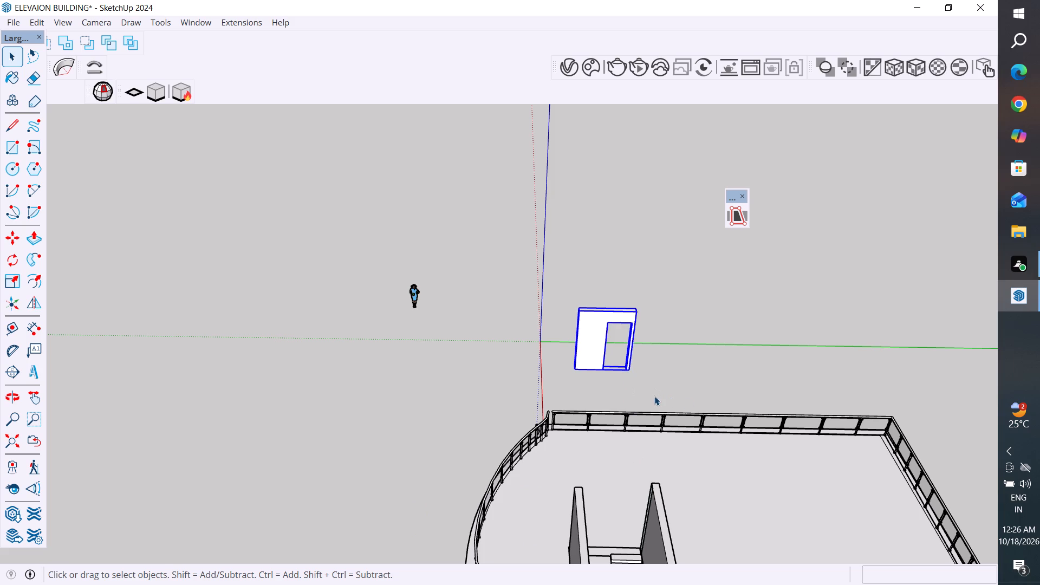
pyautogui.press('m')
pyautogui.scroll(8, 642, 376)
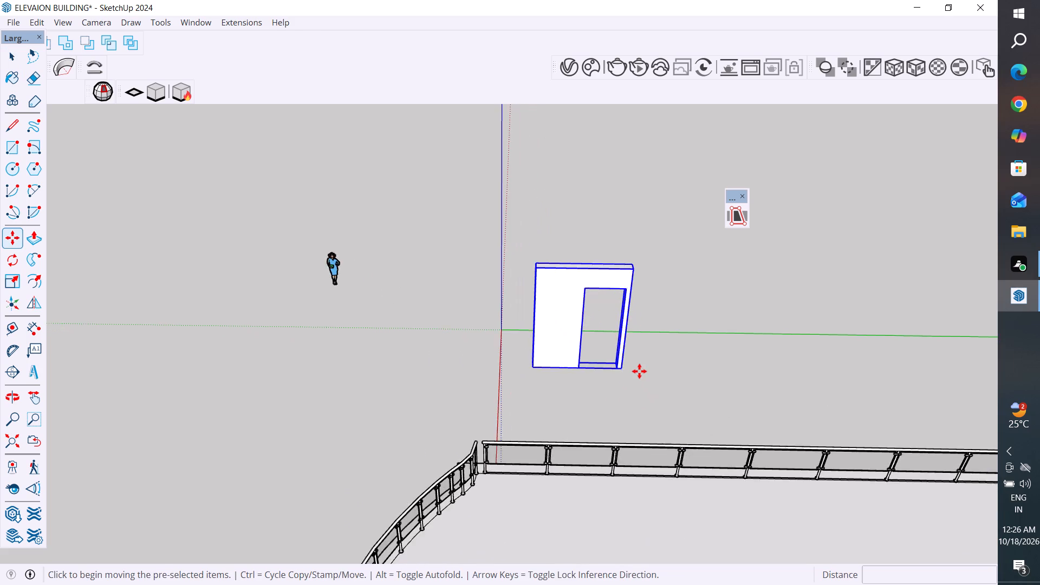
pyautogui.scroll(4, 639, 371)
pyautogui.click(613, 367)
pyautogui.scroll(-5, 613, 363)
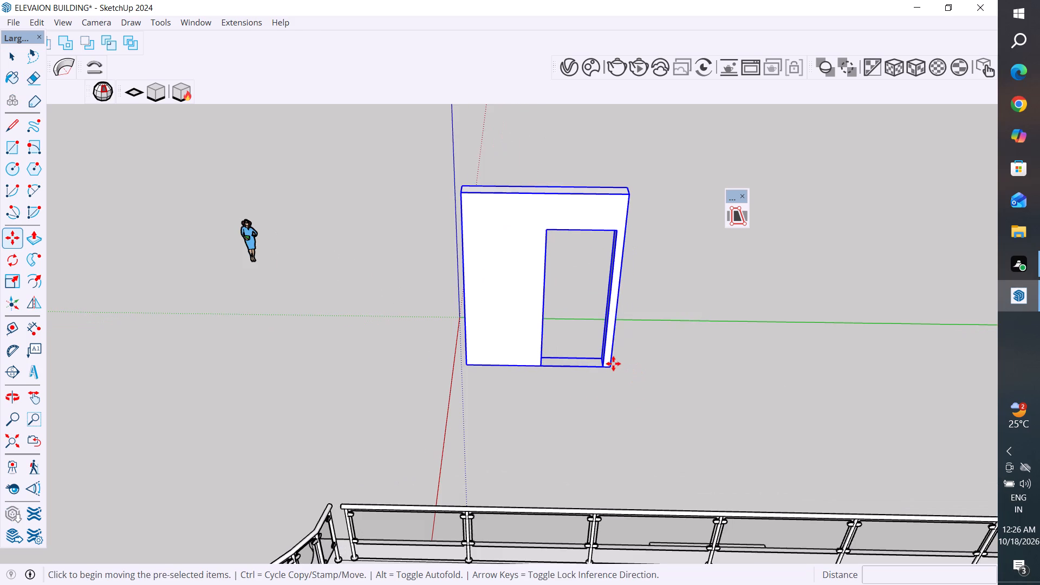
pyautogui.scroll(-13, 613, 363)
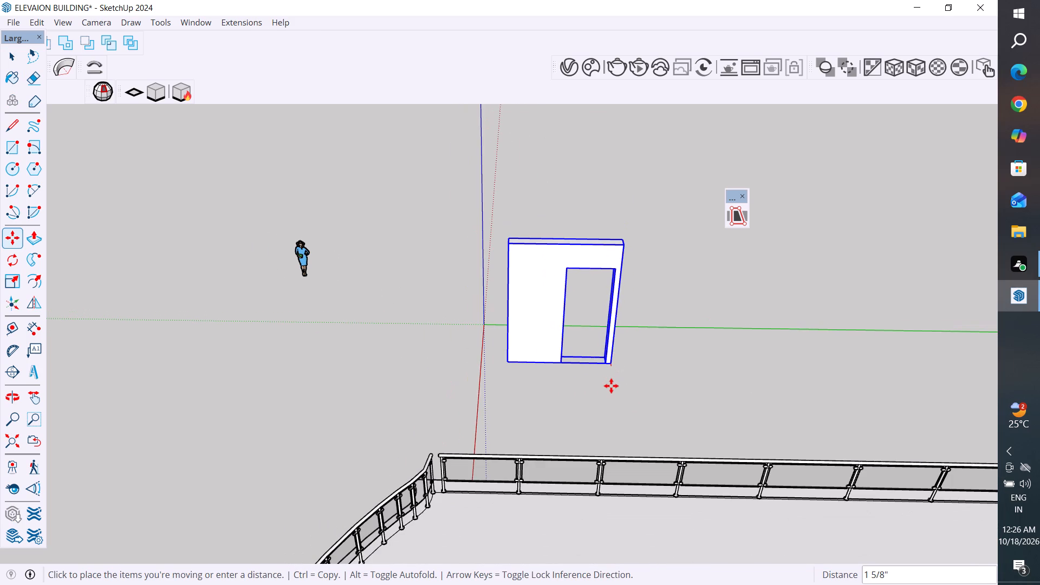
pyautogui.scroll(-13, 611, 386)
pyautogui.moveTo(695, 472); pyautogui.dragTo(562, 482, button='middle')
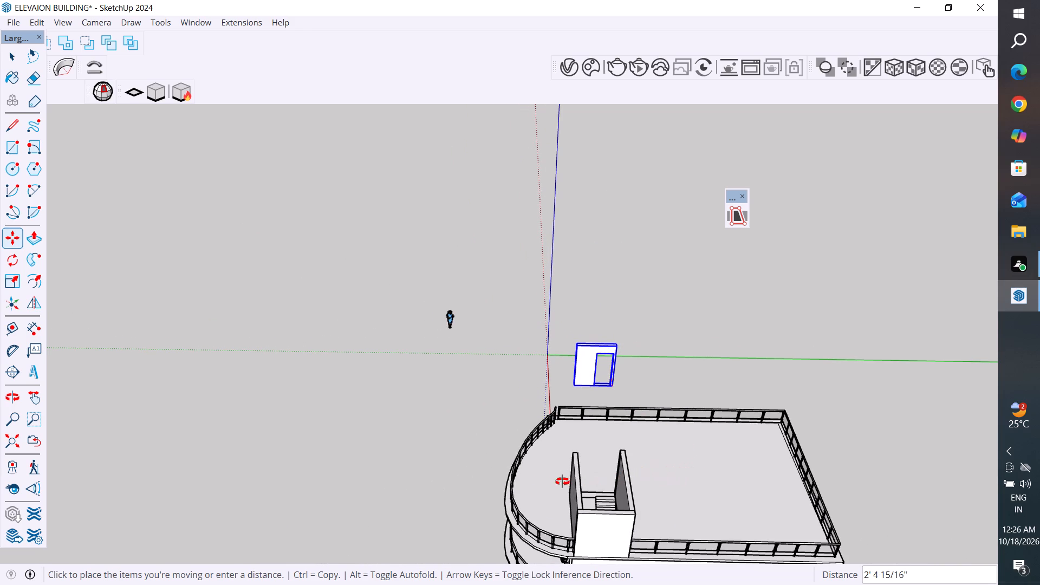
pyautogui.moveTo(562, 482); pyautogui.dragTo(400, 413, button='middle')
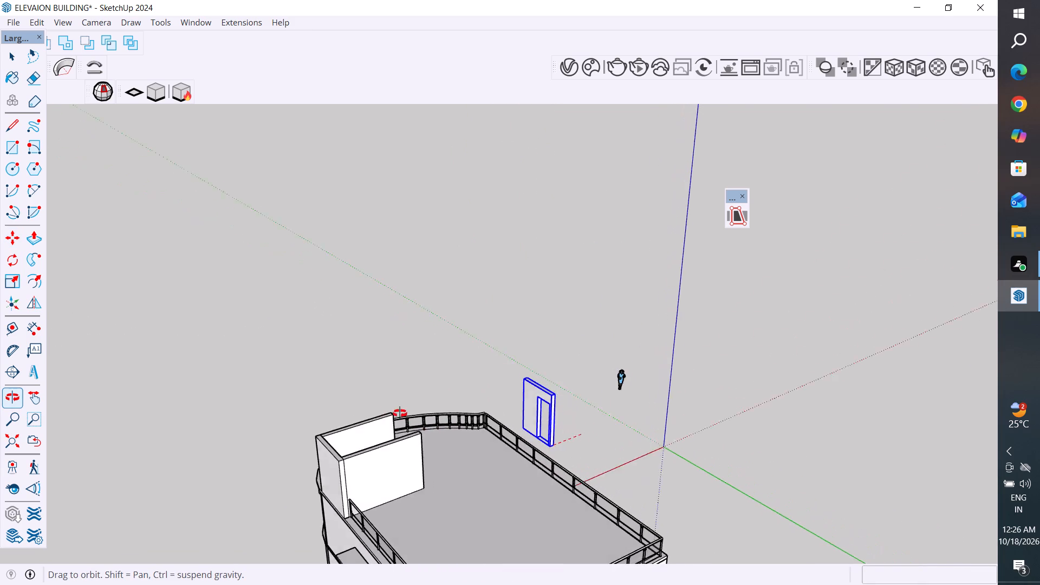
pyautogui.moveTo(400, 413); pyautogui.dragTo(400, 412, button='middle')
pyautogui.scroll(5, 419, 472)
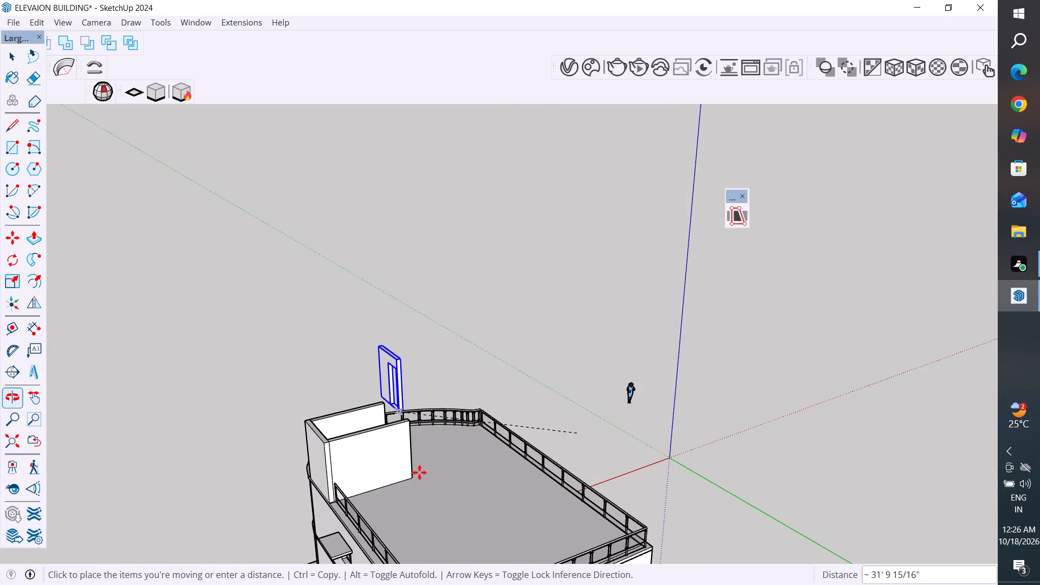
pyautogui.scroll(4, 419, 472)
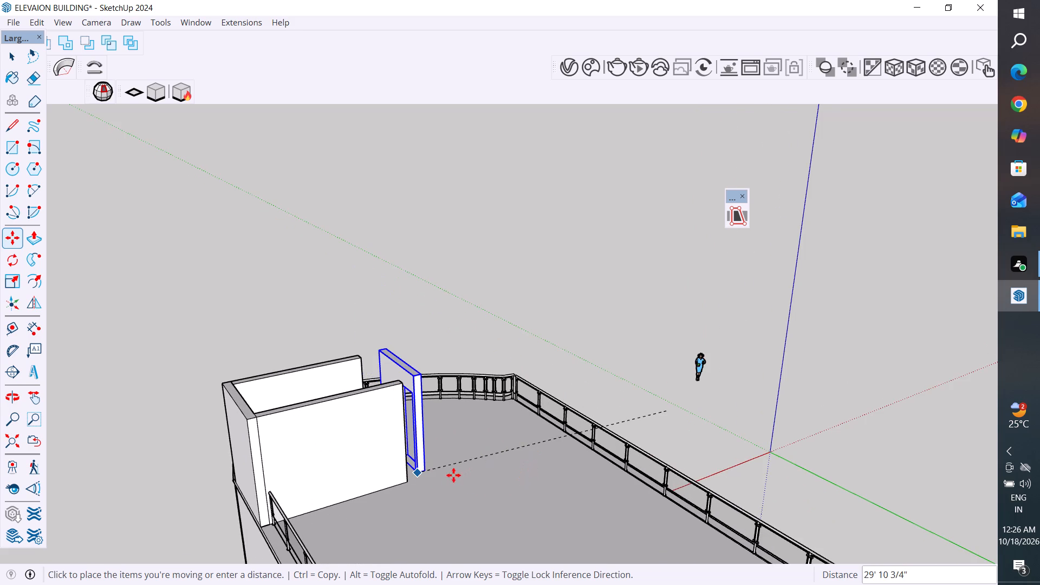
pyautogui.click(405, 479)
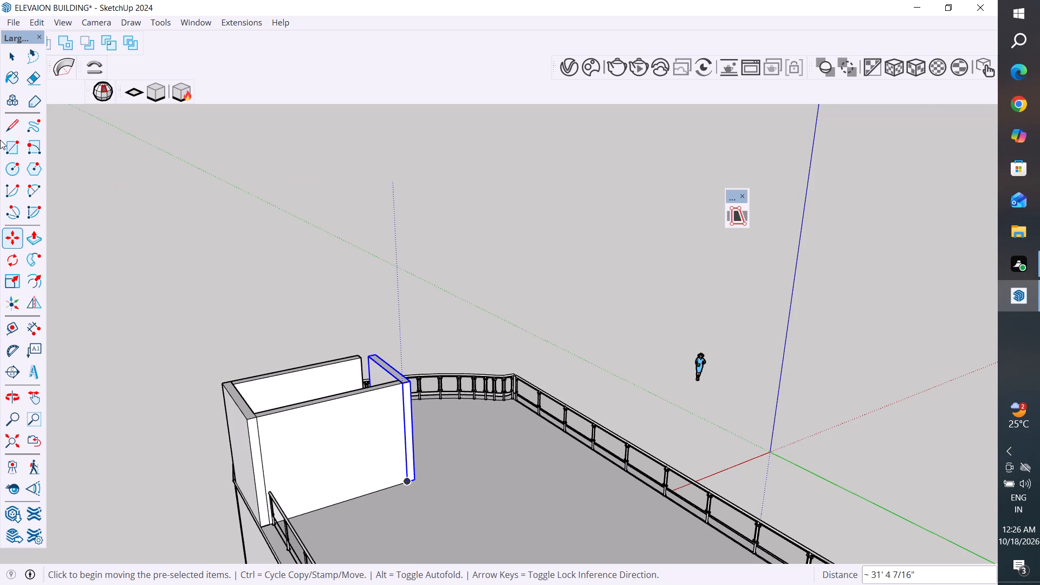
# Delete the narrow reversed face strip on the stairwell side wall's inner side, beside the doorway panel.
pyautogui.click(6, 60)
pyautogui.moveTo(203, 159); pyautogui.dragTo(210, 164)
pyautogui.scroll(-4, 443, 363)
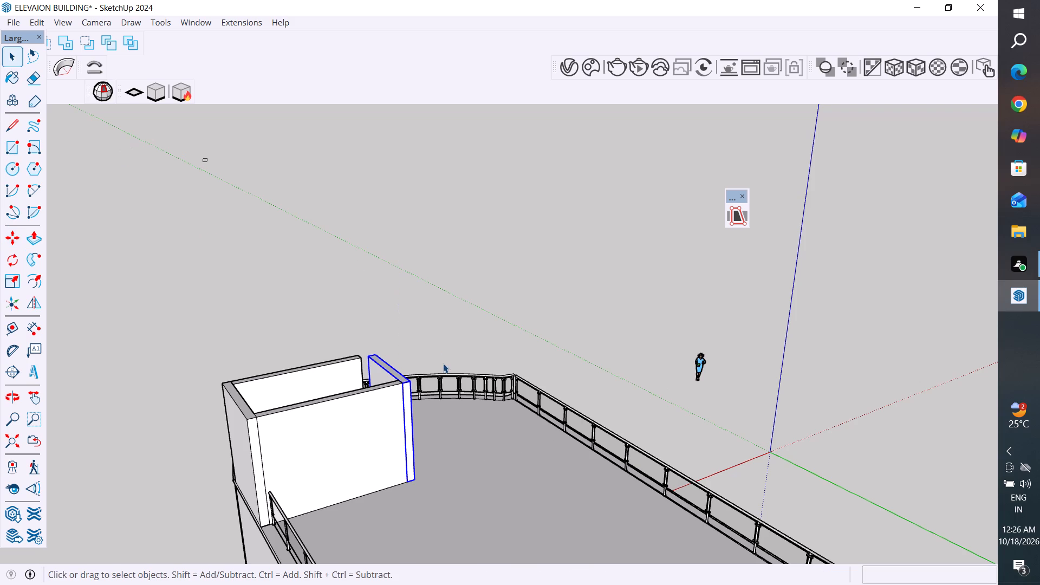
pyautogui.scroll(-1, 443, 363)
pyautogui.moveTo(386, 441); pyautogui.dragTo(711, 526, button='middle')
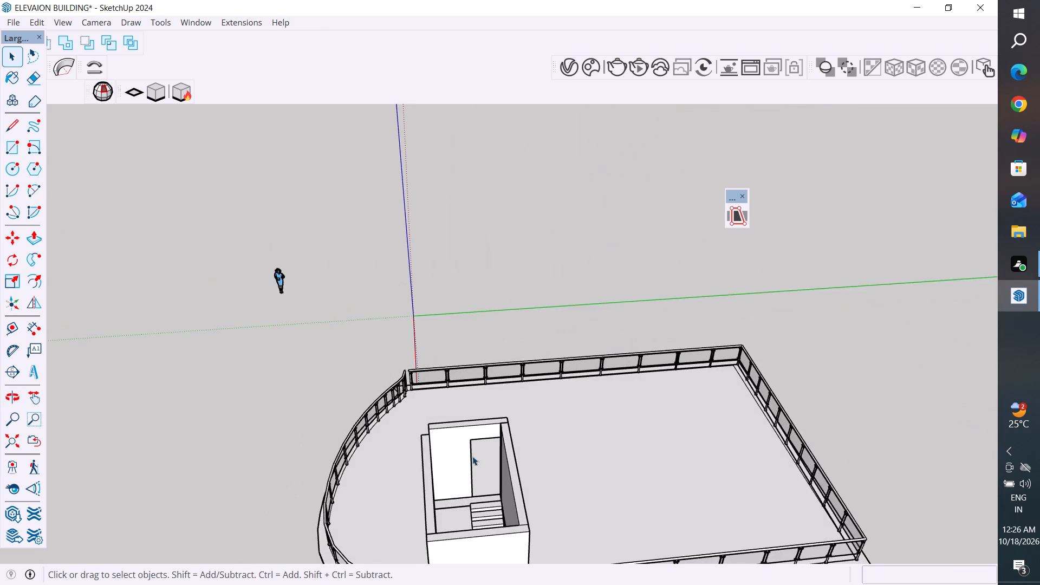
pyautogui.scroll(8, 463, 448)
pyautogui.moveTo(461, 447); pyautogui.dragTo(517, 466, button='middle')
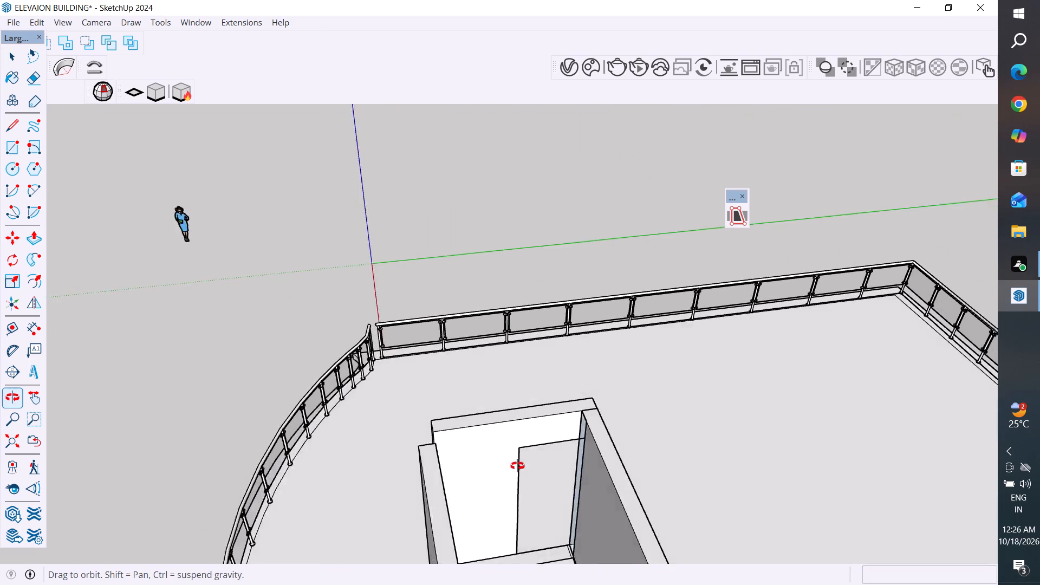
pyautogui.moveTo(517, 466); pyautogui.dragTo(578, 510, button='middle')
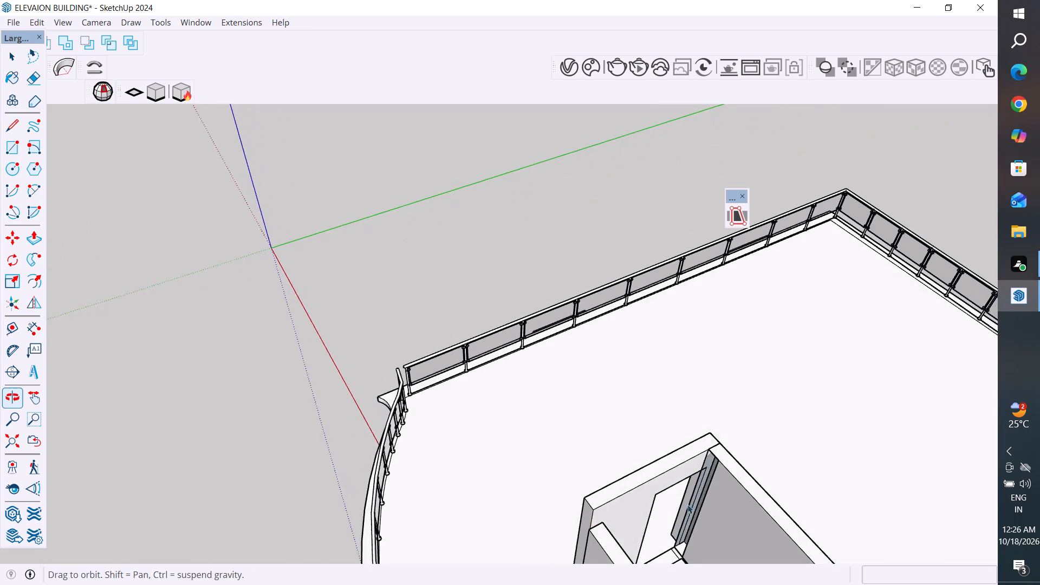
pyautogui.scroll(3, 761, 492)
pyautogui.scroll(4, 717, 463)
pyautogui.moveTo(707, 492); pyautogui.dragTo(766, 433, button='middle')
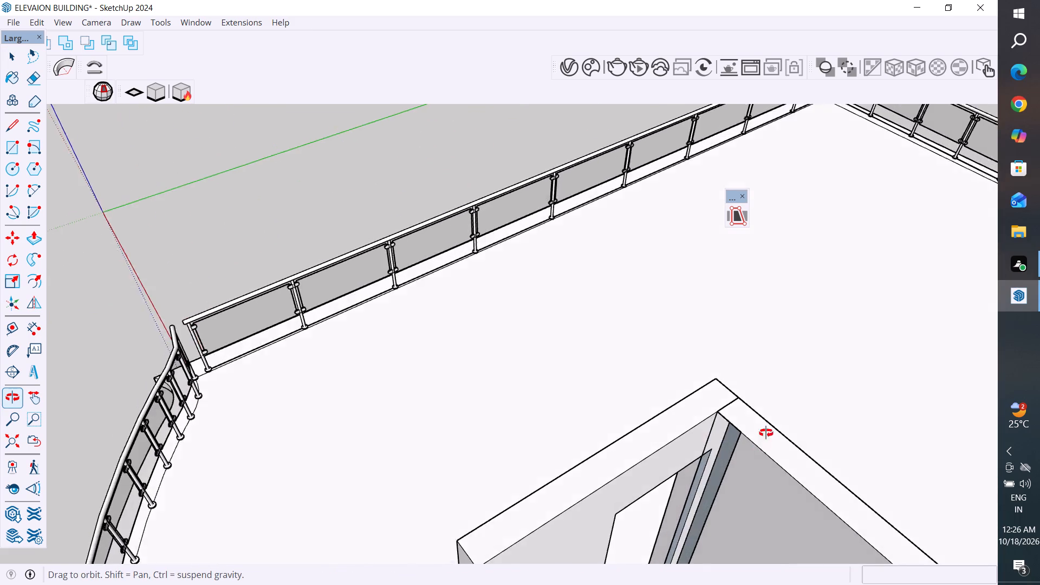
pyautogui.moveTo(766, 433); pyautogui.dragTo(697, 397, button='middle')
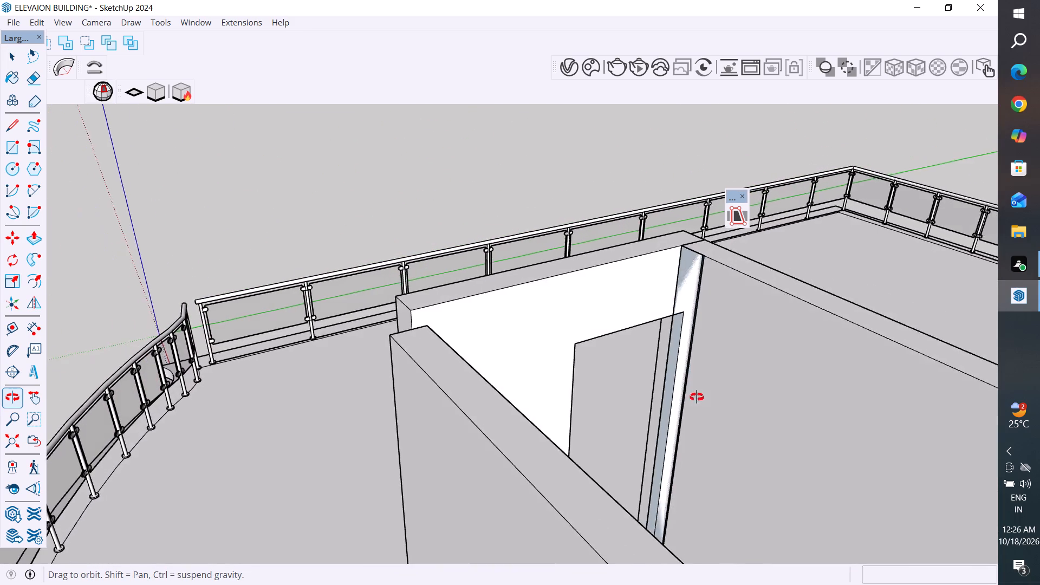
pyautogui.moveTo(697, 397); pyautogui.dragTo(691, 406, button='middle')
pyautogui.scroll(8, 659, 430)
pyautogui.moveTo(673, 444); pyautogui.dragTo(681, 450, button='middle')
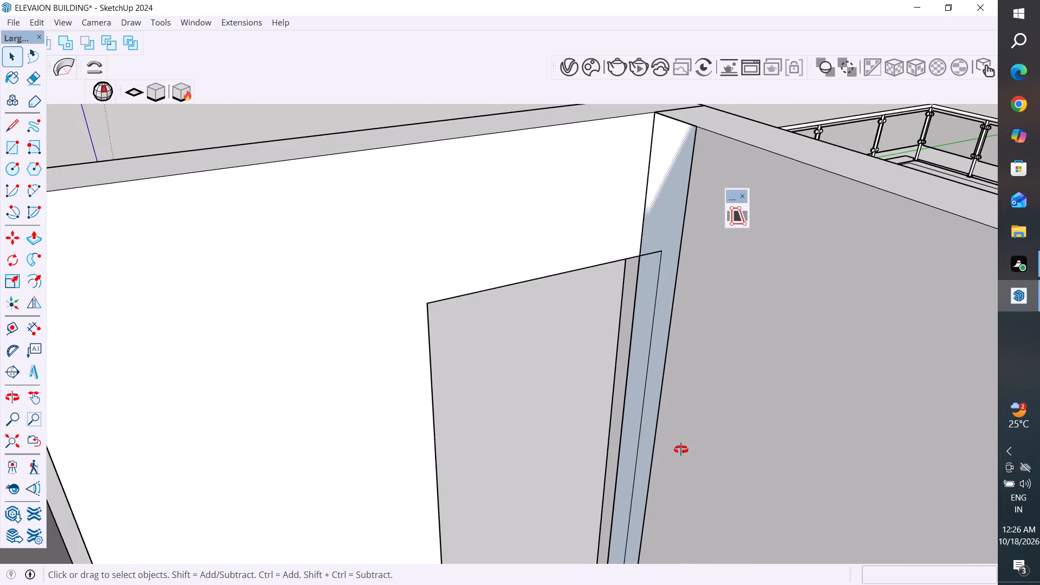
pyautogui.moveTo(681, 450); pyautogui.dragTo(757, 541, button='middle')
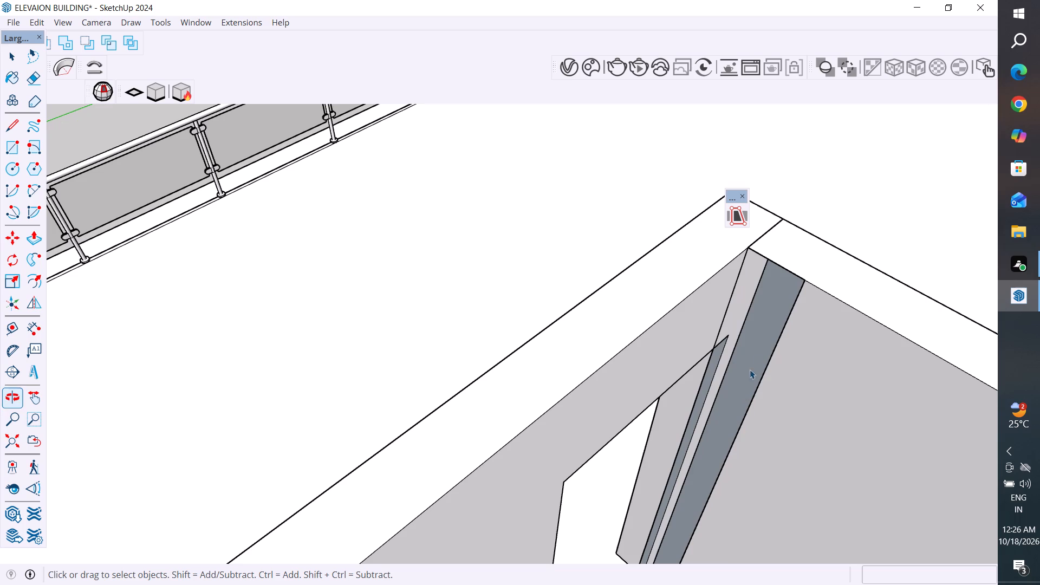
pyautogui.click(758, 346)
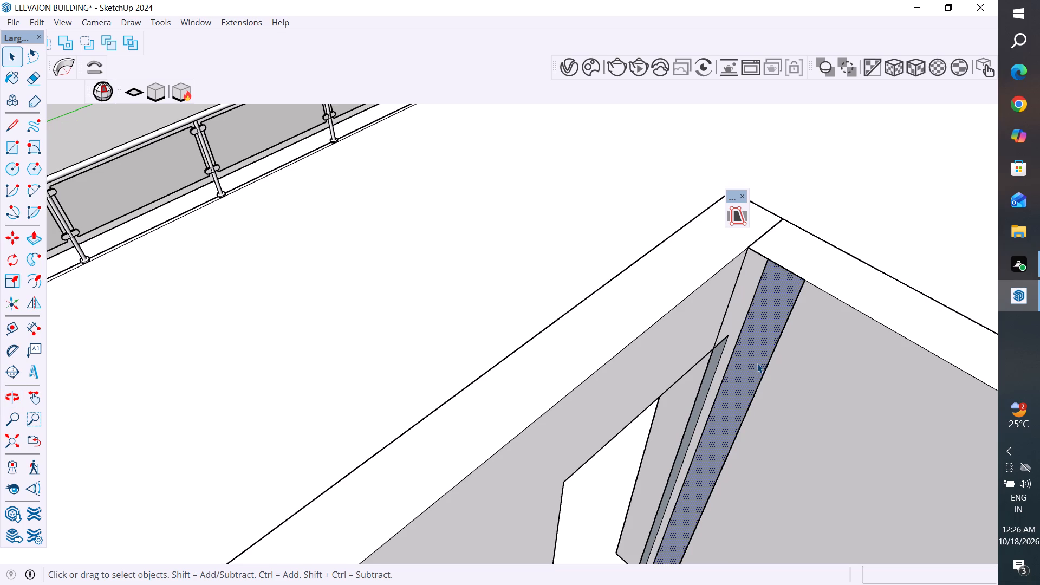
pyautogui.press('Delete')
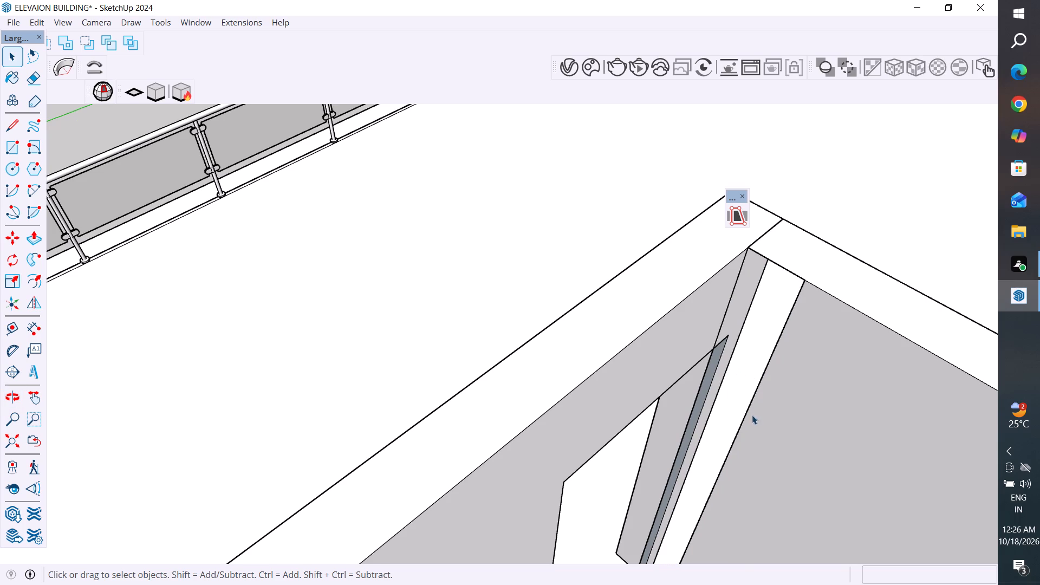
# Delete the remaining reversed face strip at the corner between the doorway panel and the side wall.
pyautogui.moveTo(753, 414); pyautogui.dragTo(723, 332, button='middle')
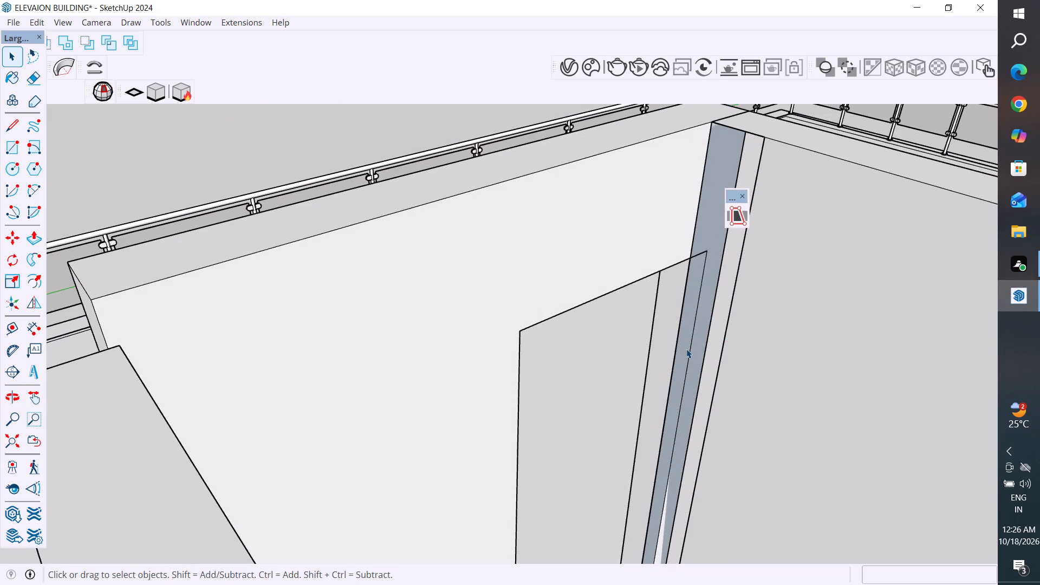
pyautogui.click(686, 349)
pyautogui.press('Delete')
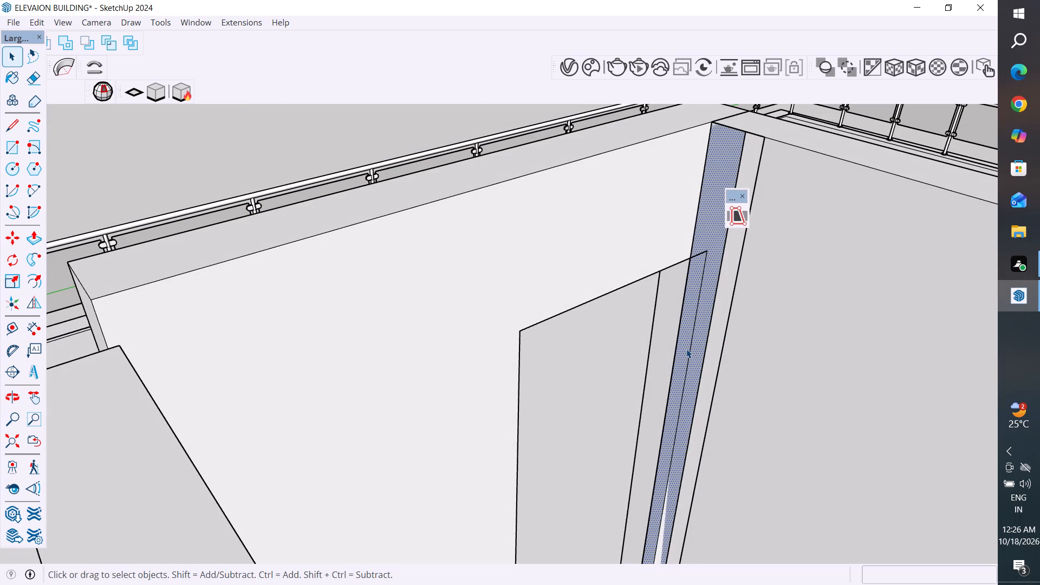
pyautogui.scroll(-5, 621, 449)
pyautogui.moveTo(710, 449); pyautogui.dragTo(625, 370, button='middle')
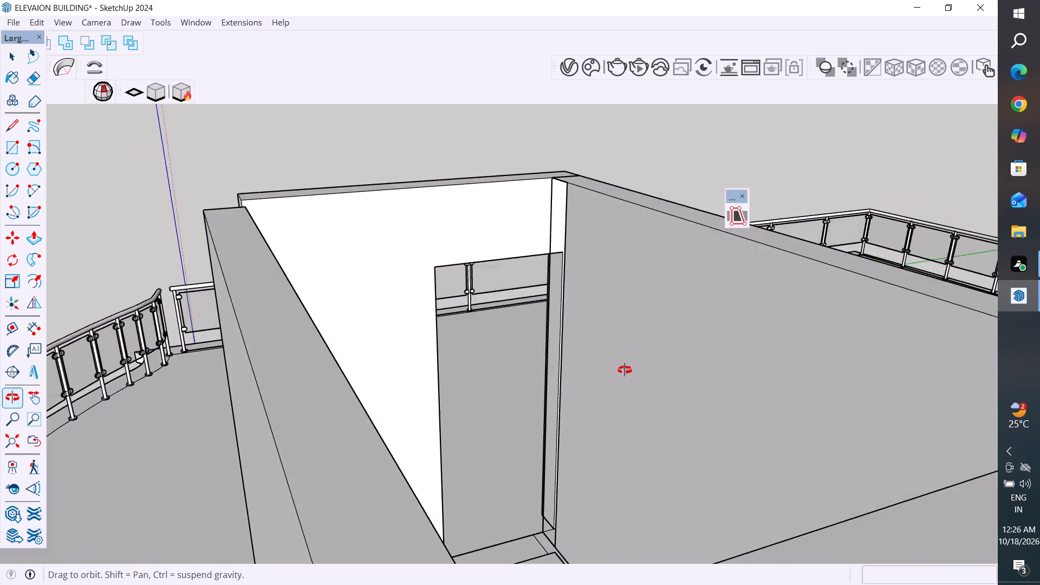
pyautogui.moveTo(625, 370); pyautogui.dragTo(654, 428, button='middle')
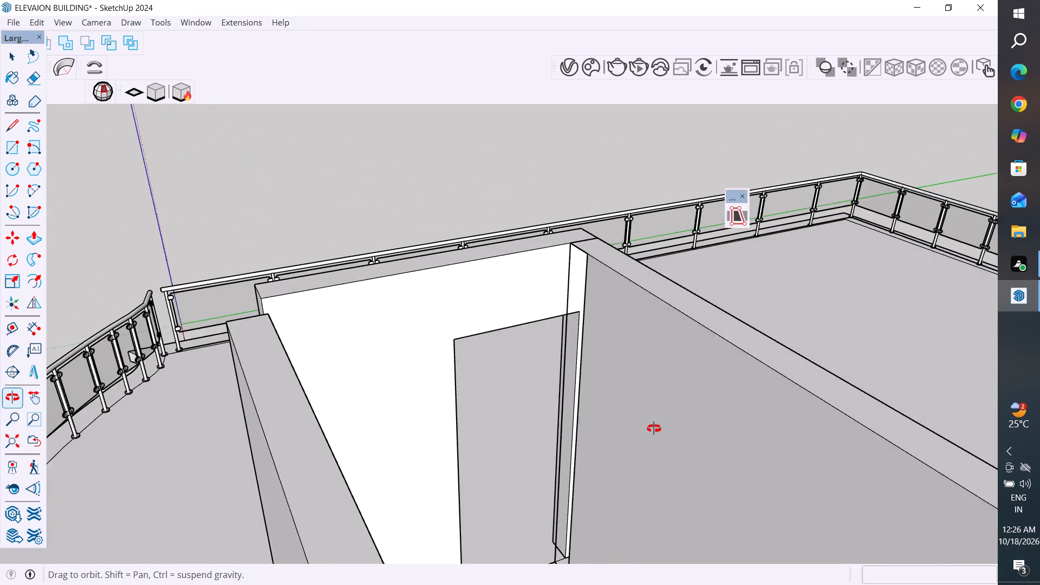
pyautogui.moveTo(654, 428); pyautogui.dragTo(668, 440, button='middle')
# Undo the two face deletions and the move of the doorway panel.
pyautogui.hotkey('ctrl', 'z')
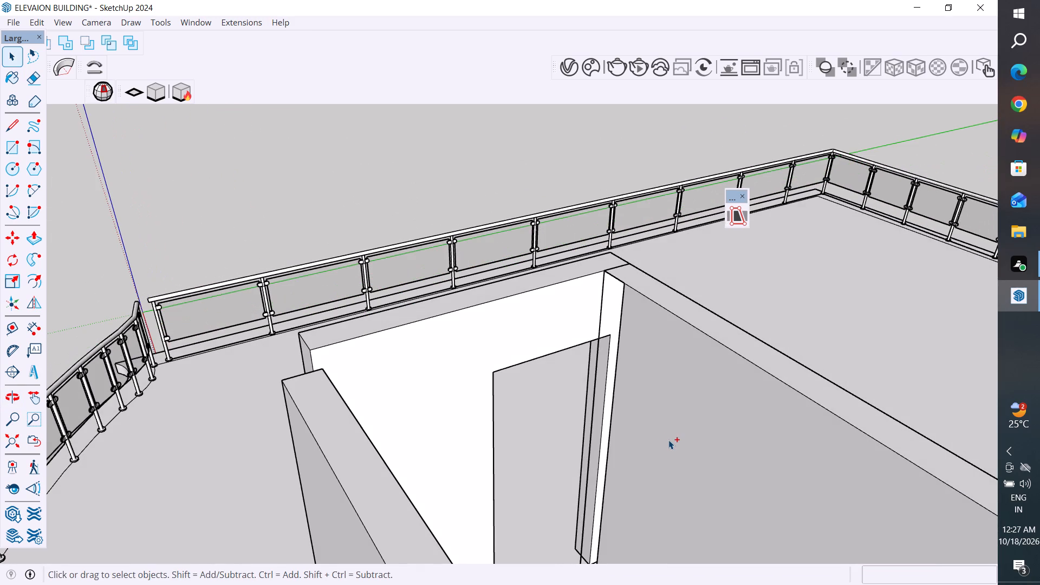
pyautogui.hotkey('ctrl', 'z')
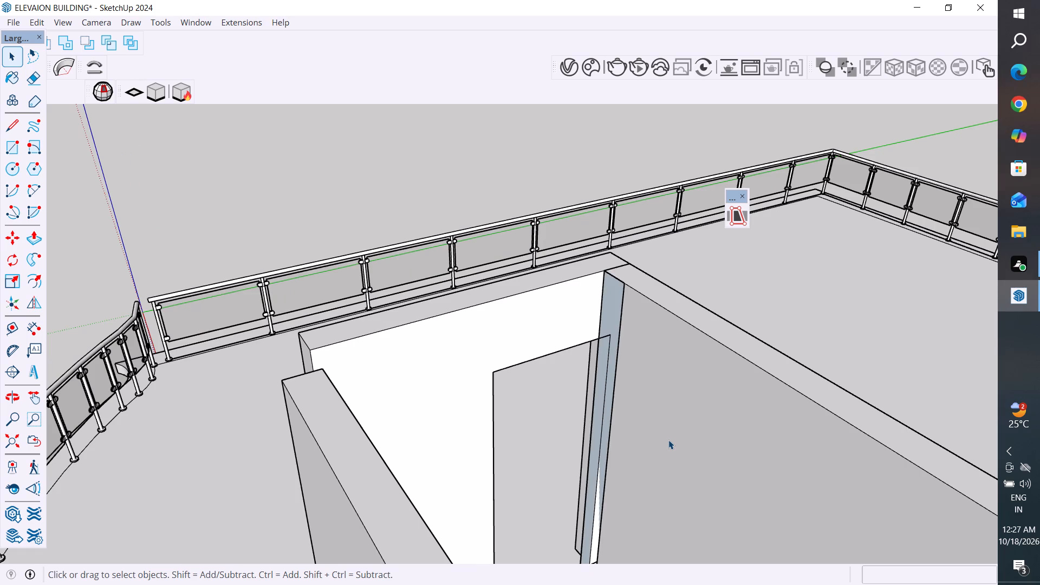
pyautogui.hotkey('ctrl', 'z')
# Draw a 10' by 9" rectangle over the open strip at the far end of the stairwell side wall's inner face.
pyautogui.scroll(4, 603, 423)
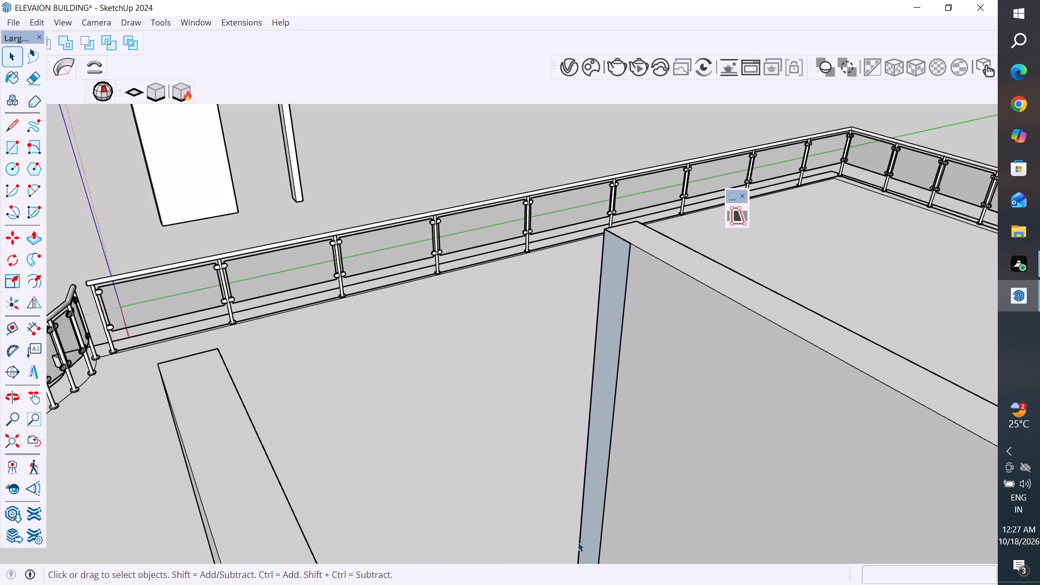
pyautogui.scroll(-4, 578, 542)
pyautogui.moveTo(578, 542); pyautogui.dragTo(658, 558, button='middle')
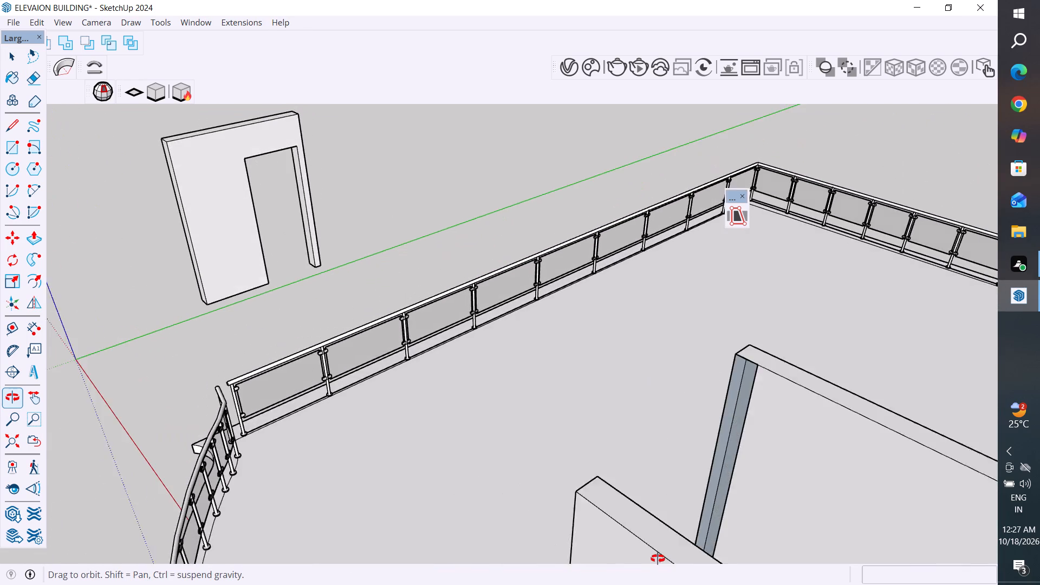
pyautogui.moveTo(658, 558); pyautogui.dragTo(677, 584, button='middle')
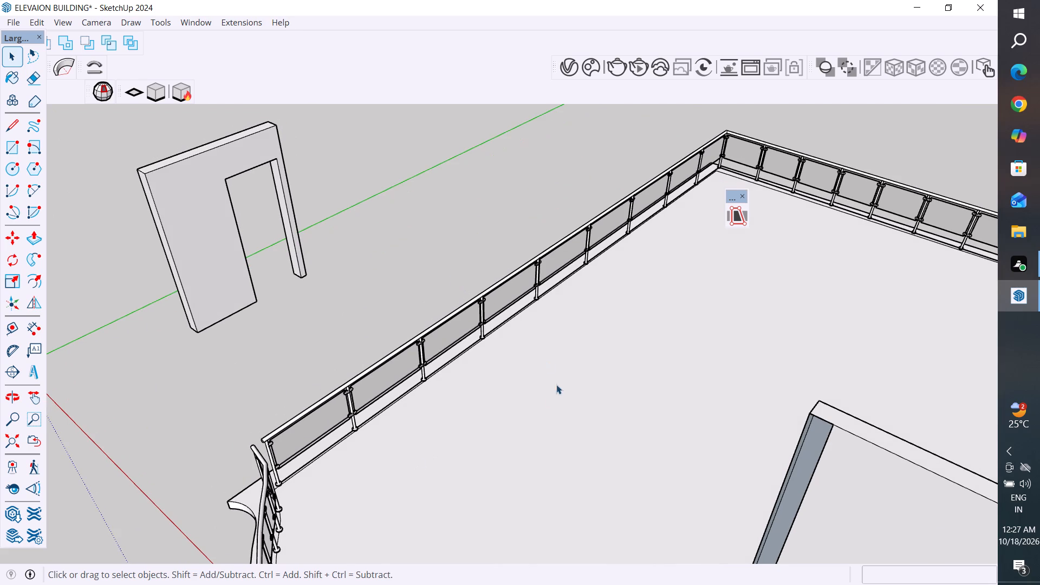
pyautogui.scroll(-8, 544, 398)
pyautogui.scroll(7, 707, 497)
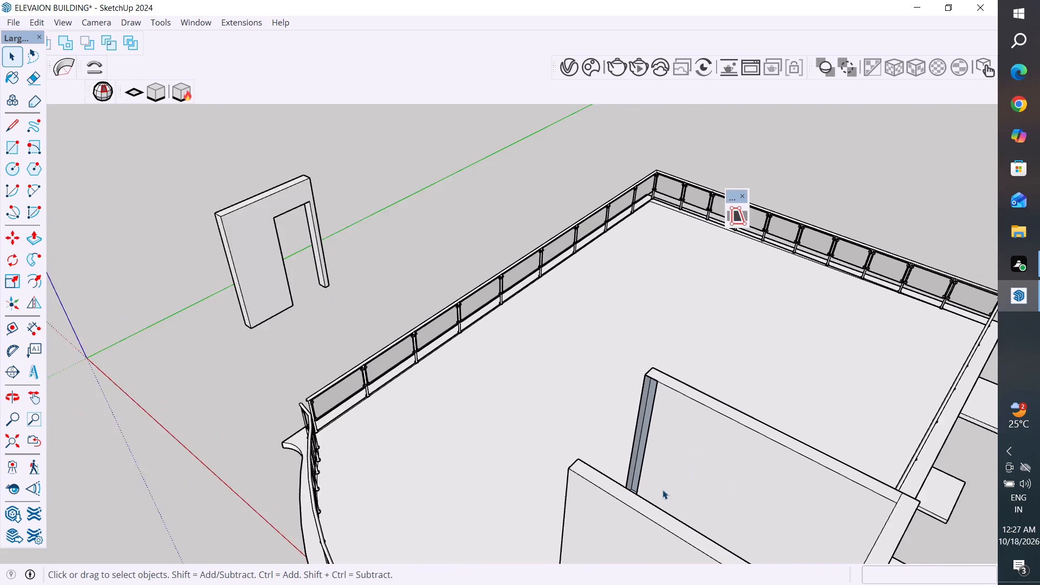
pyautogui.moveTo(608, 491); pyautogui.dragTo(668, 566, button='middle')
pyautogui.scroll(4, 684, 510)
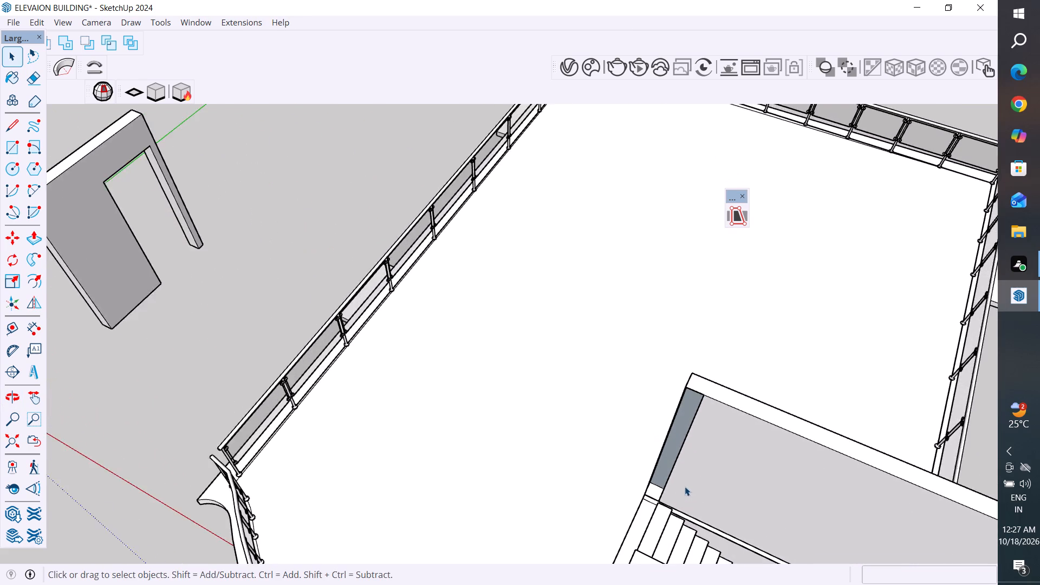
pyautogui.scroll(3, 685, 485)
pyautogui.click(9, 141)
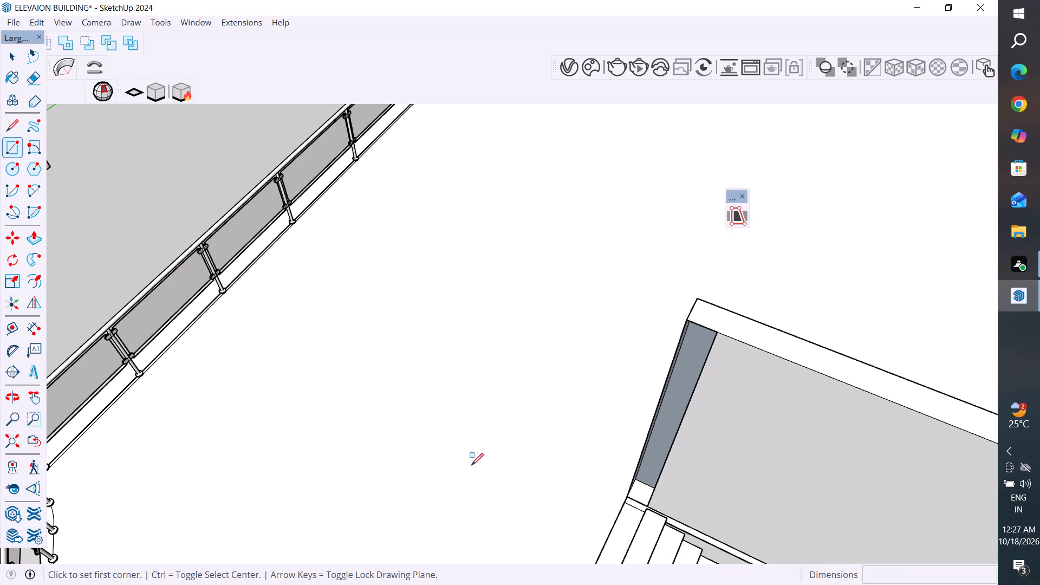
pyautogui.click(629, 496)
pyautogui.click(714, 333)
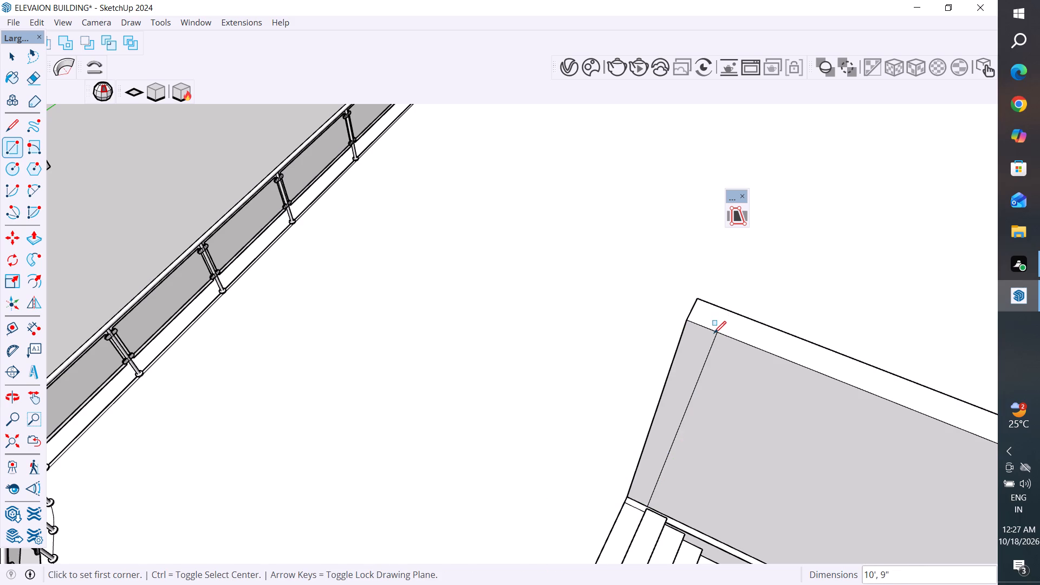
pyautogui.click(5, 59)
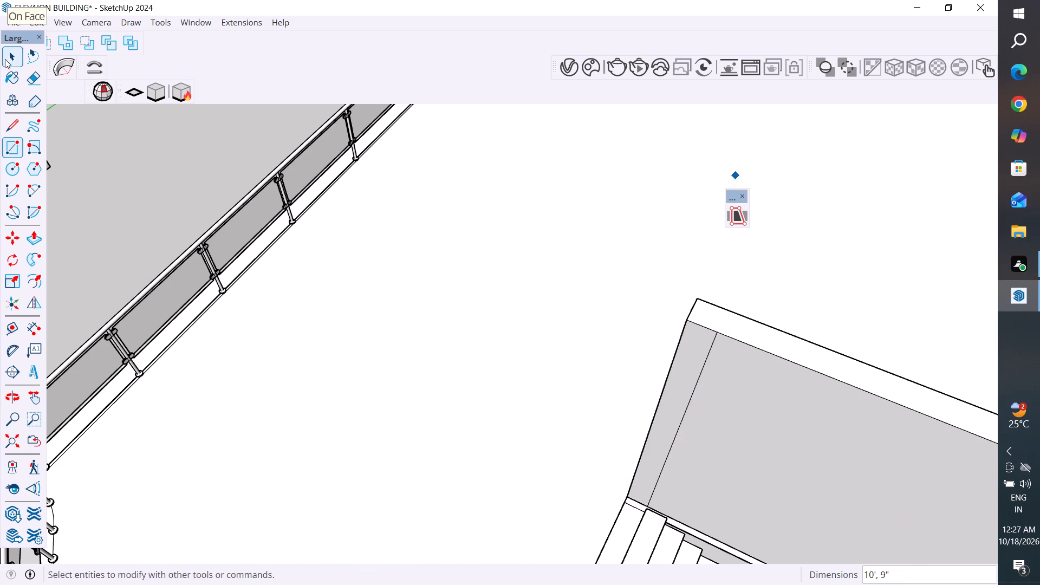
# Delete the edge that splits the inner face of the stairwell side wall near its far end.
pyautogui.click(681, 418)
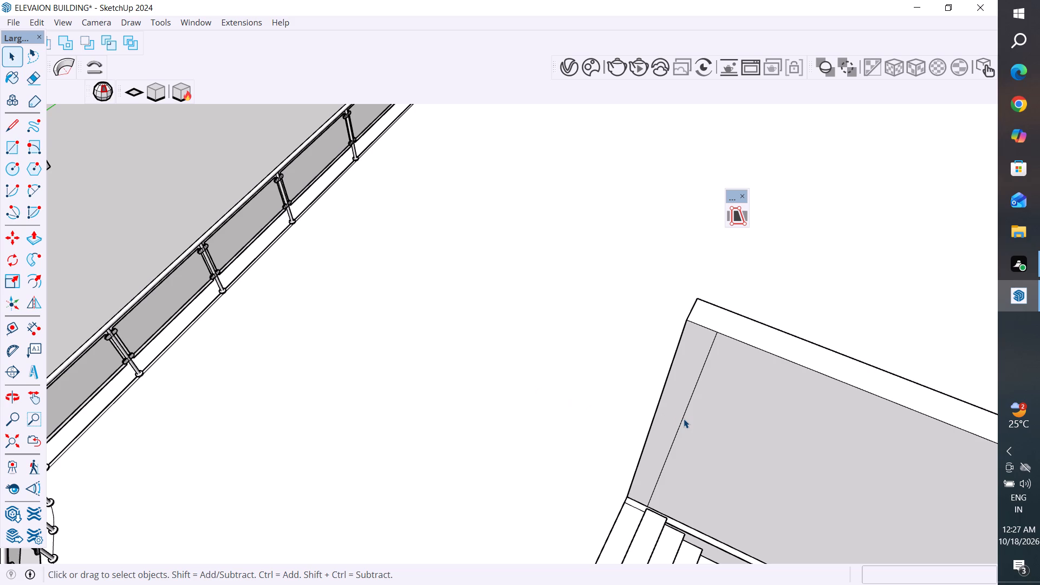
pyautogui.press('Delete')
# Move the doorway panel about 31' 4" by its bottom corner onto the base endpoint at the stairwell side wall's open end.
pyautogui.scroll(-12, 756, 419)
pyautogui.moveTo(783, 425); pyautogui.dragTo(587, 462, button='middle')
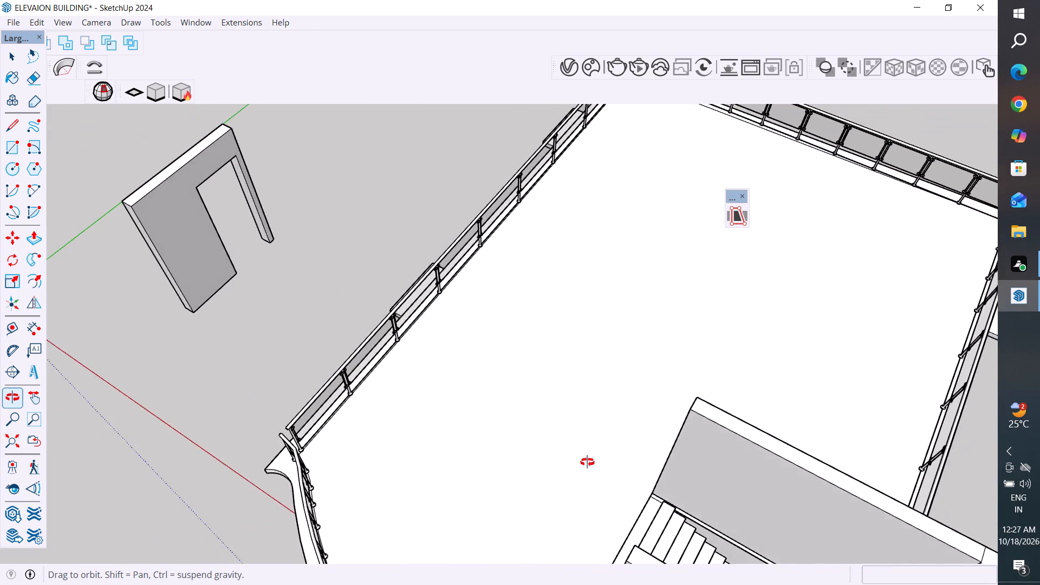
pyautogui.moveTo(587, 462); pyautogui.dragTo(588, 388, button='middle')
pyautogui.scroll(-6, 745, 410)
pyautogui.moveTo(849, 441); pyautogui.dragTo(774, 479, button='middle')
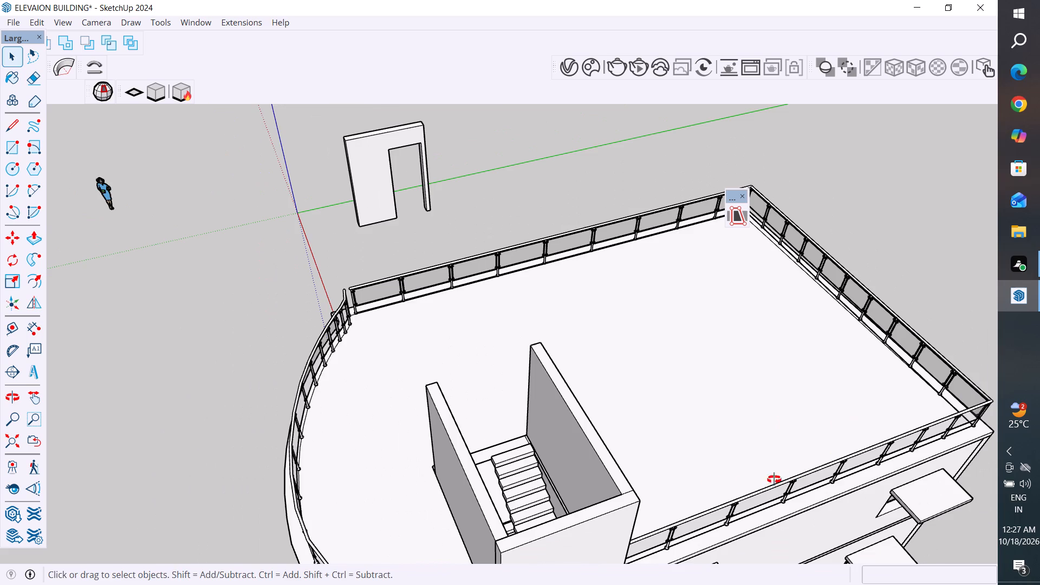
pyautogui.moveTo(774, 479); pyautogui.dragTo(676, 490, button='middle')
pyautogui.scroll(-6, 671, 502)
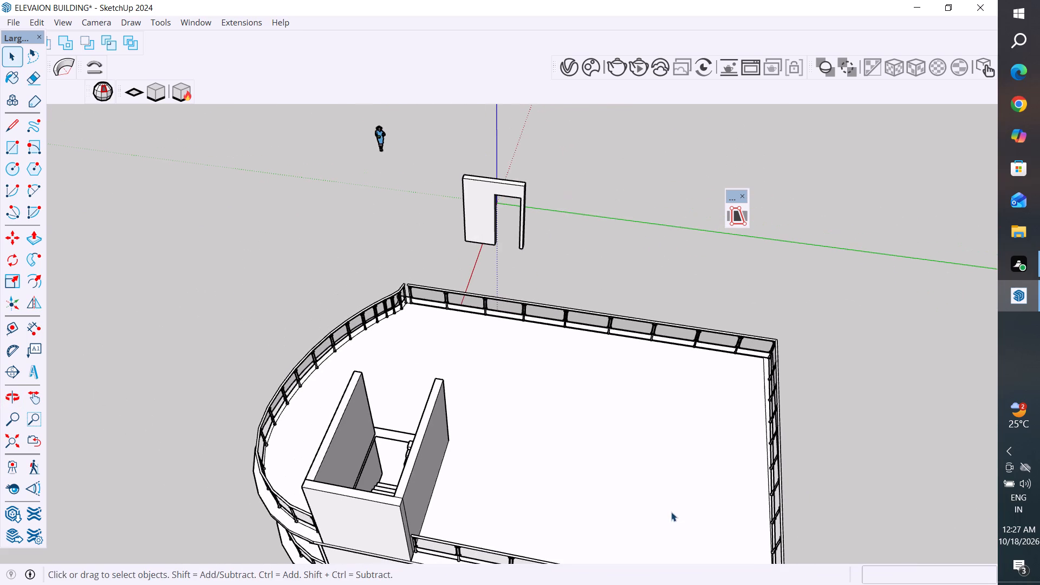
pyautogui.moveTo(563, 159); pyautogui.dragTo(406, 265)
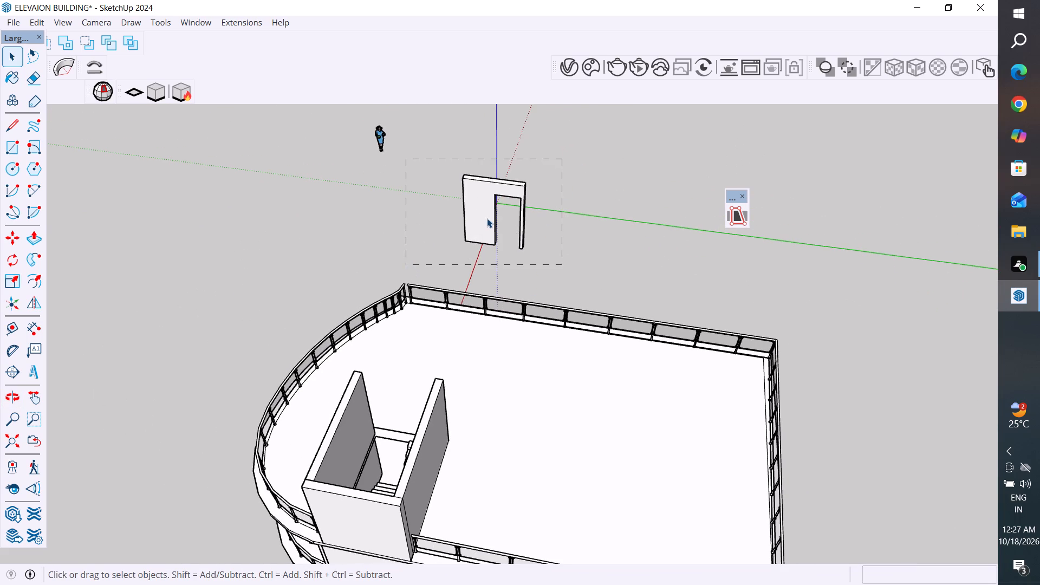
pyautogui.rightClick(487, 218)
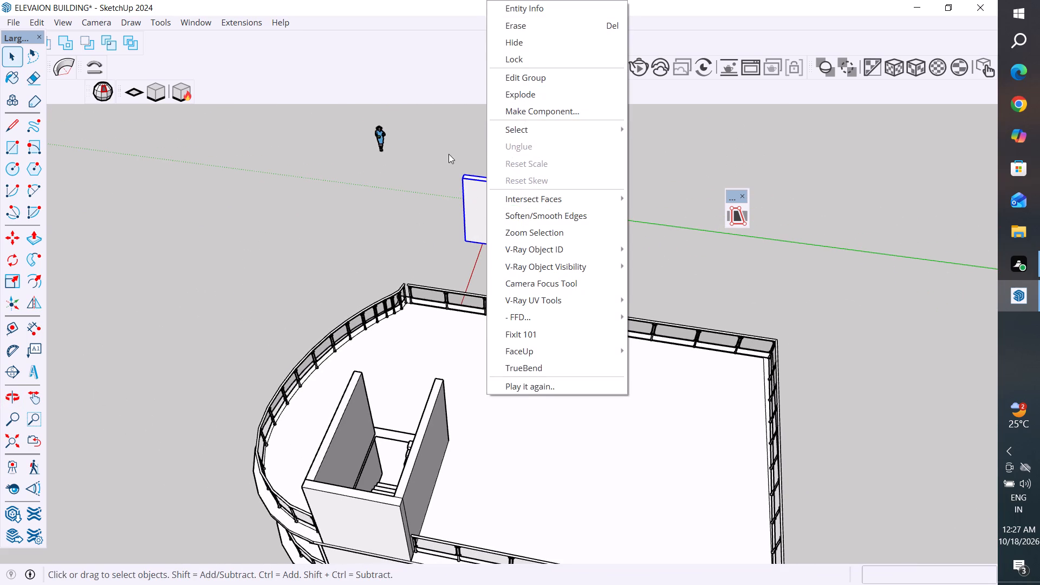
pyautogui.click(443, 156)
pyautogui.press('m')
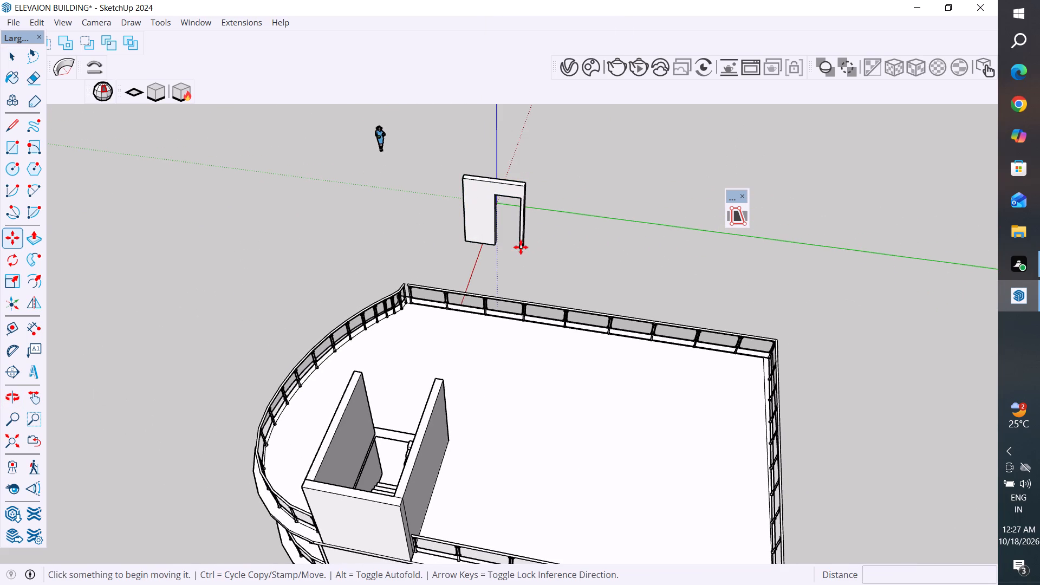
pyautogui.scroll(11, 534, 256)
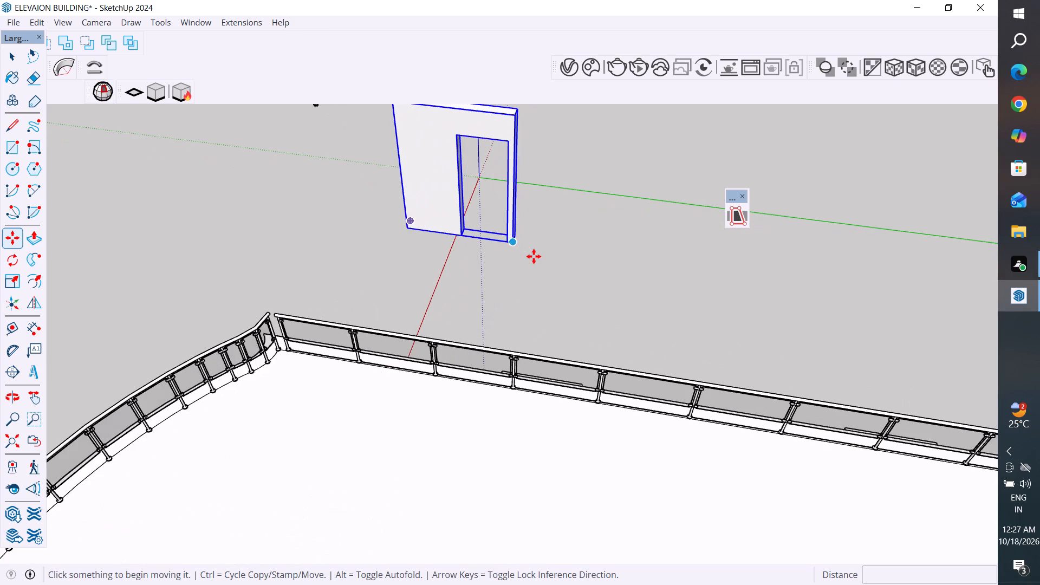
pyautogui.click(513, 244)
pyautogui.scroll(-11, 529, 250)
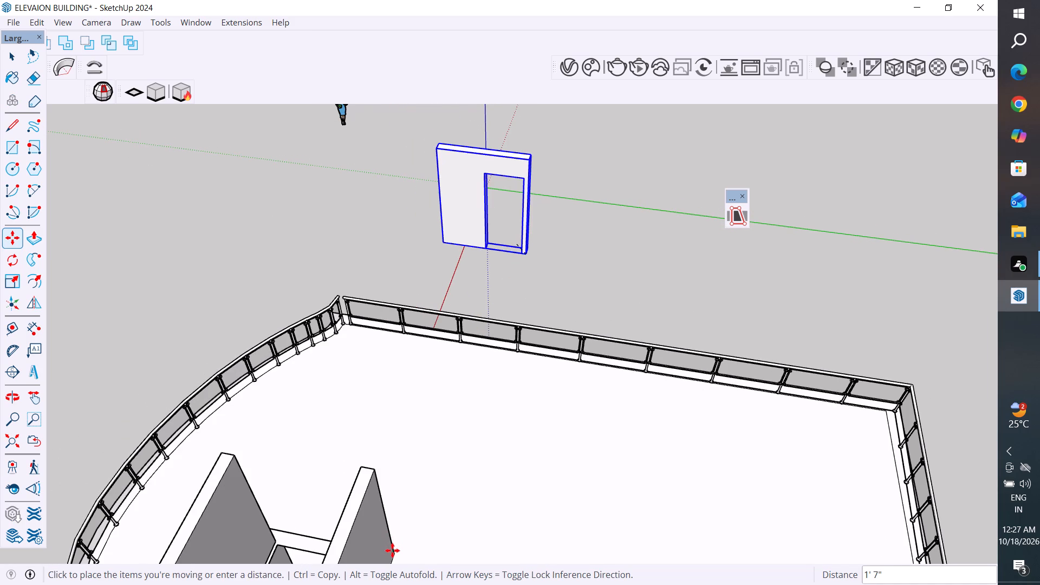
pyautogui.scroll(-1, 392, 550)
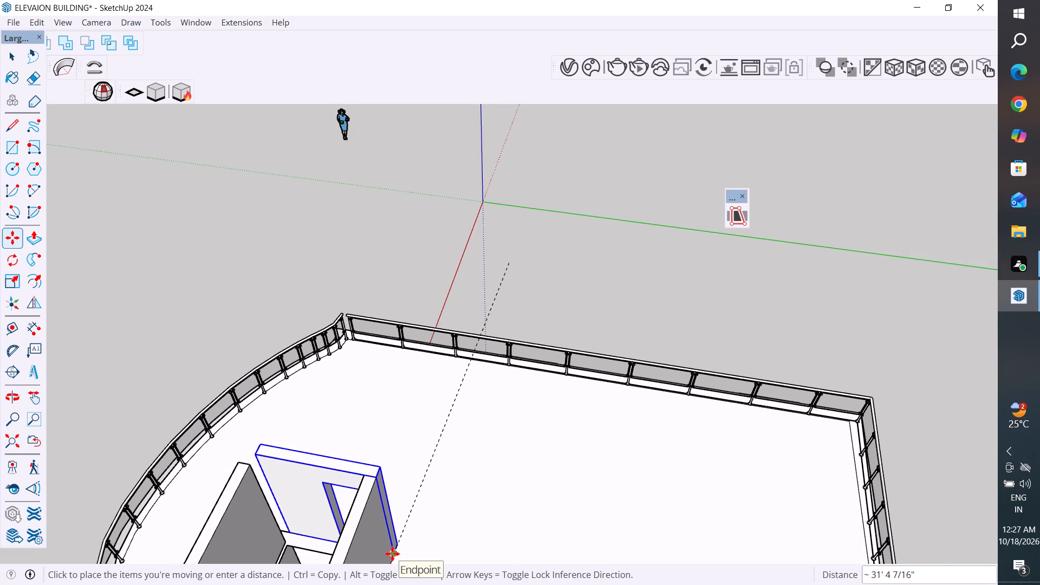
pyautogui.click(392, 554)
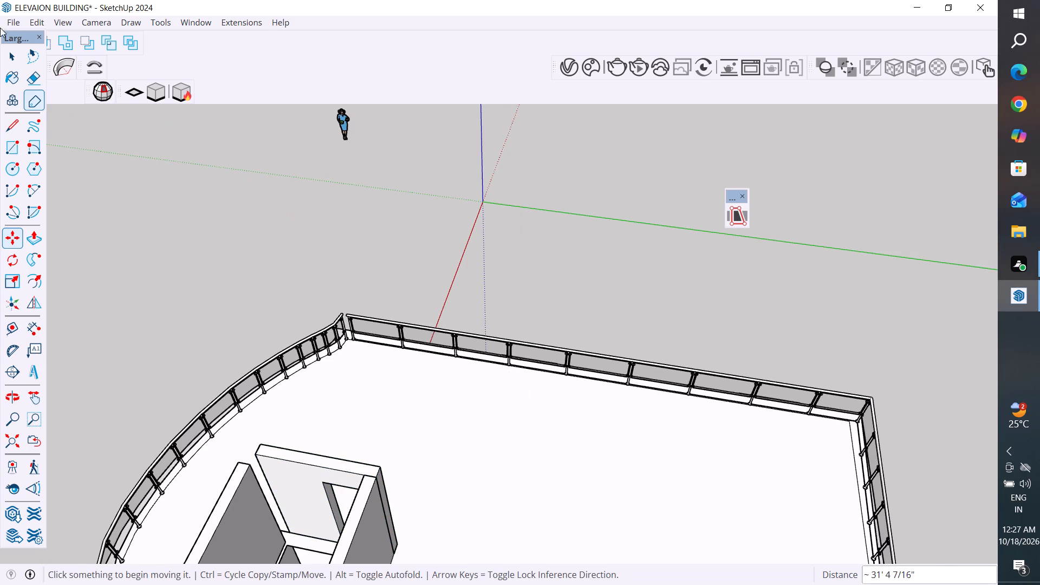
# Move the doorway panel about 1' 3/4" so its bottom corner snaps to the base corner of the opposite stairwell side wall.
pyautogui.click(9, 50)
pyautogui.click(129, 217)
pyautogui.scroll(2, 300, 537)
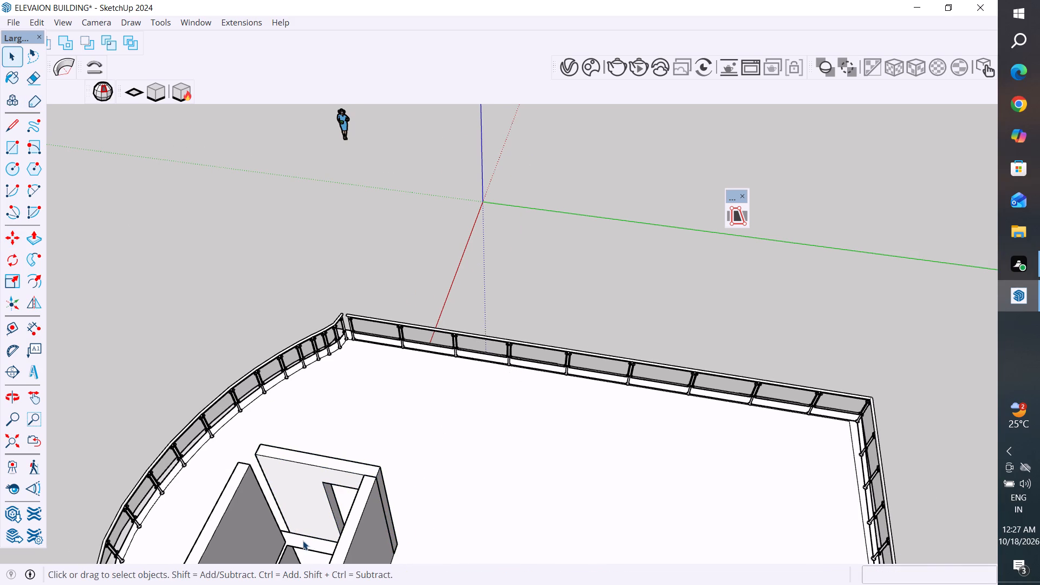
pyautogui.scroll(3, 303, 541)
pyautogui.moveTo(325, 538); pyautogui.dragTo(441, 506, button='middle')
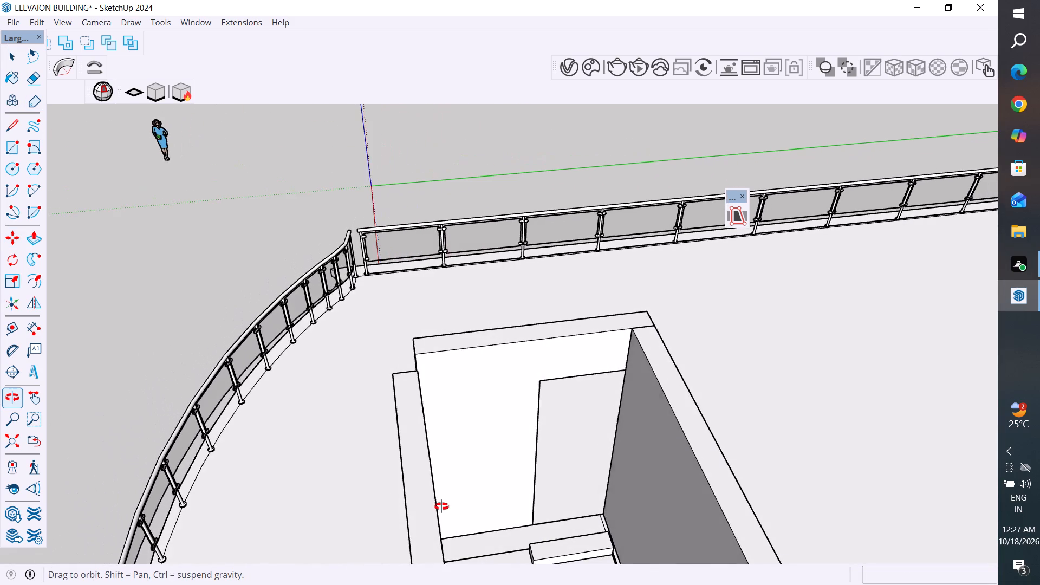
pyautogui.moveTo(441, 506); pyautogui.dragTo(660, 517, button='middle')
pyautogui.scroll(4, 751, 446)
pyautogui.moveTo(710, 478); pyautogui.dragTo(726, 482, button='middle')
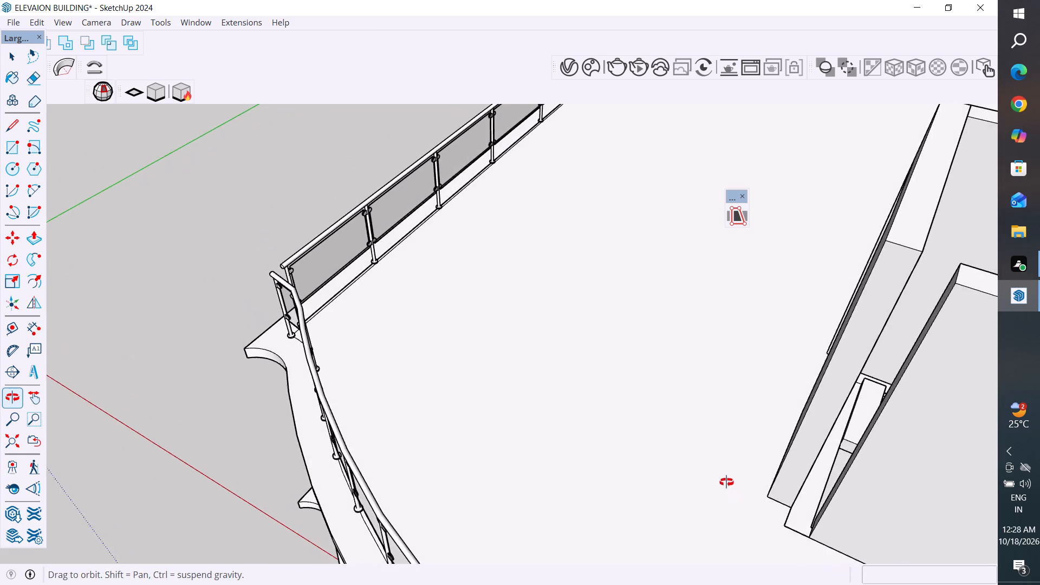
pyautogui.moveTo(726, 482); pyautogui.dragTo(710, 468, button='middle')
pyautogui.scroll(1, 741, 451)
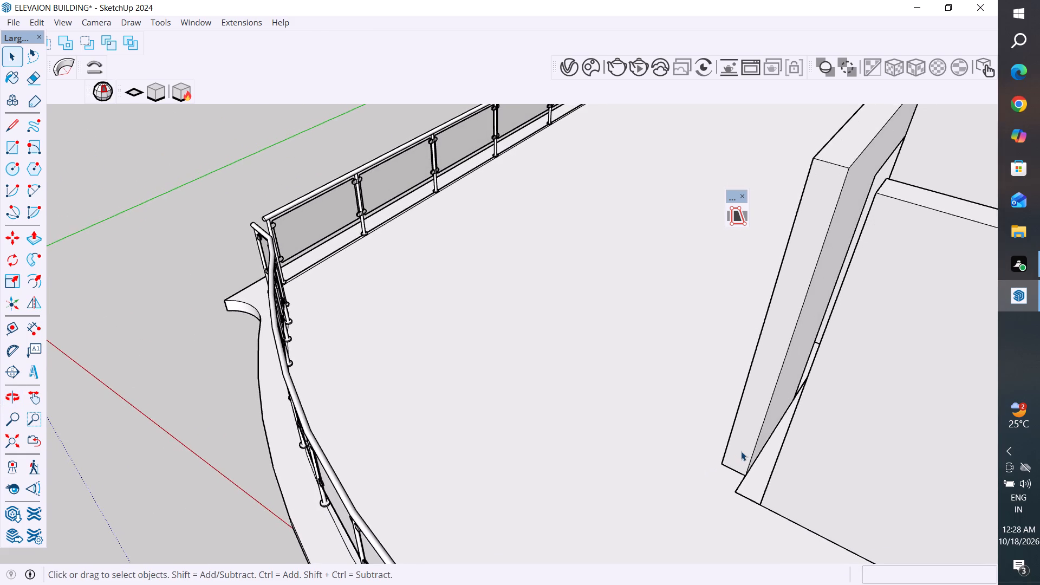
pyautogui.scroll(2, 741, 451)
pyautogui.click(744, 456)
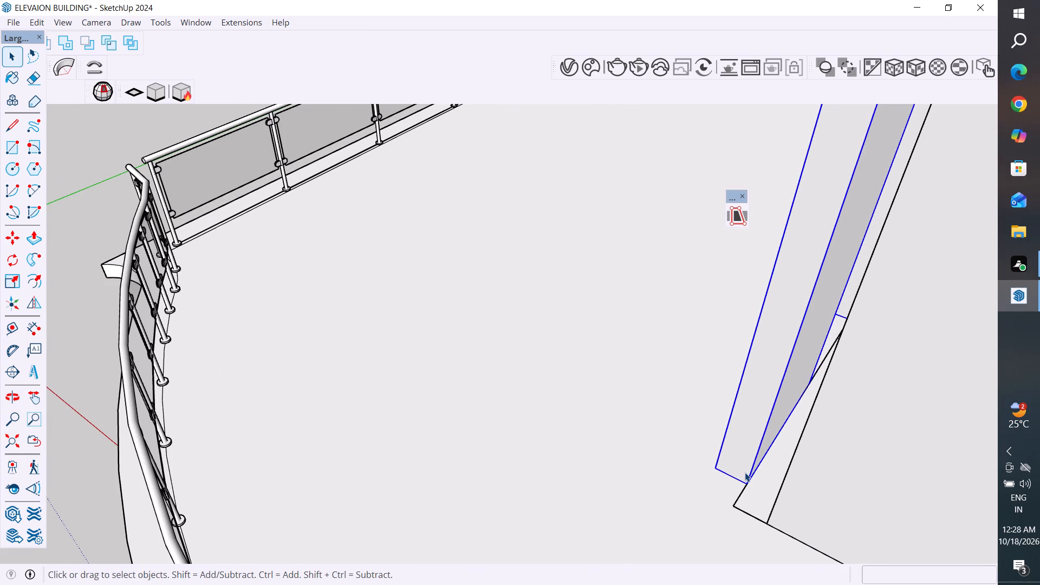
pyautogui.press('m')
pyautogui.click(749, 485)
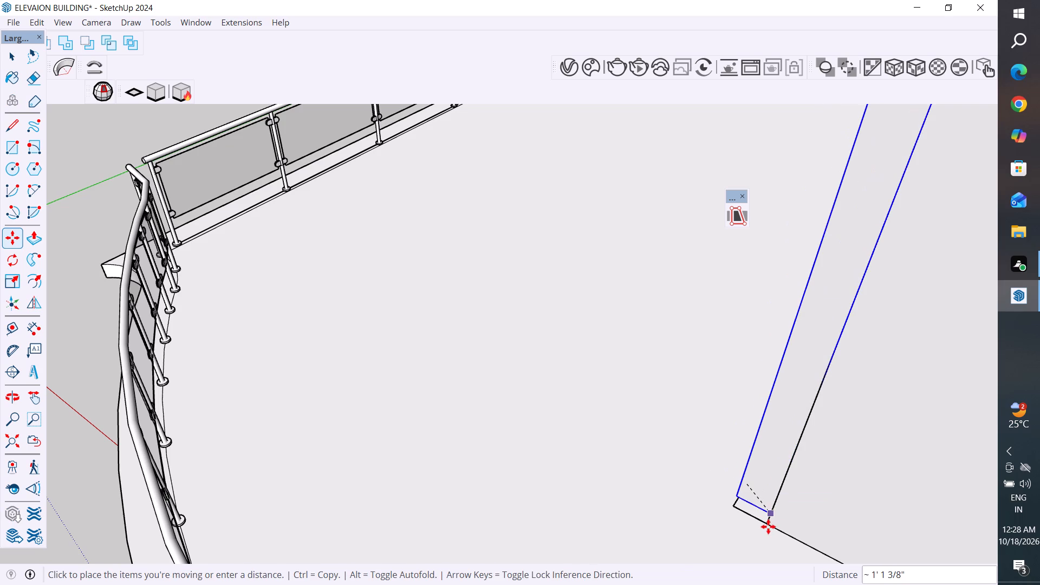
pyautogui.click(768, 526)
pyautogui.scroll(-2, 612, 527)
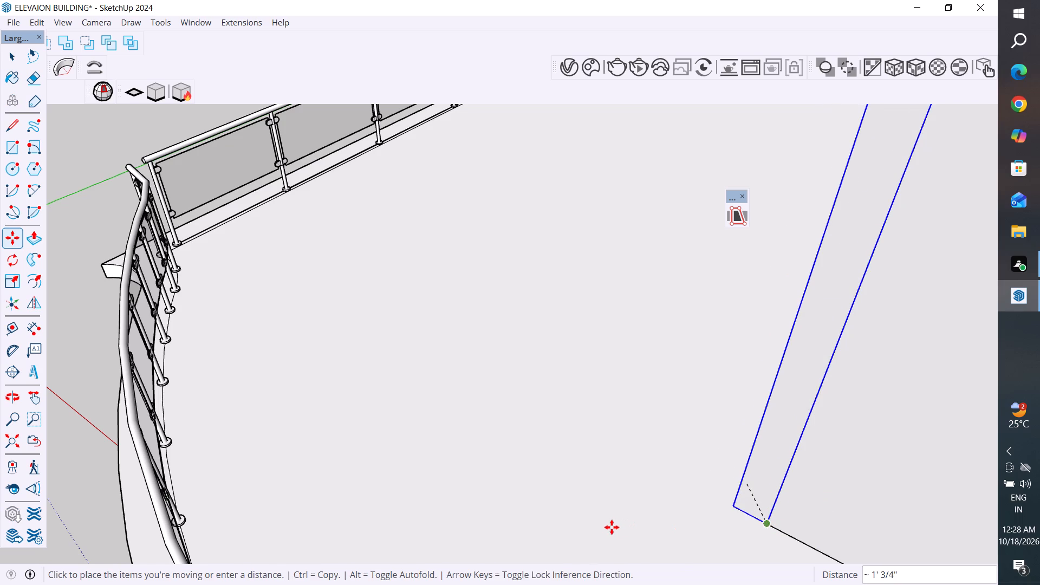
pyautogui.scroll(-11, 612, 527)
pyautogui.moveTo(747, 408); pyautogui.dragTo(705, 455, button='middle')
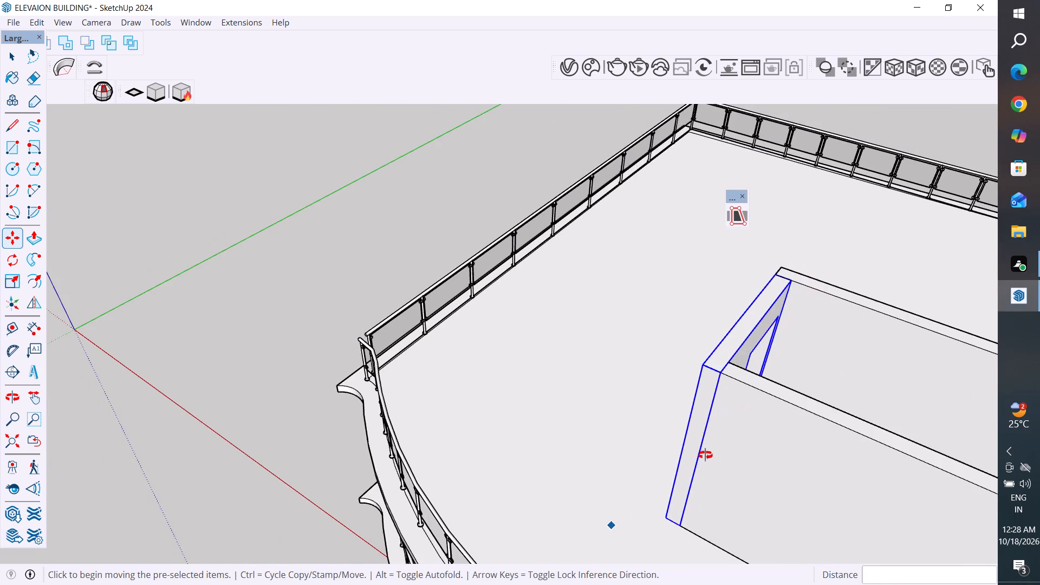
pyautogui.moveTo(705, 455); pyautogui.dragTo(603, 468, button='middle')
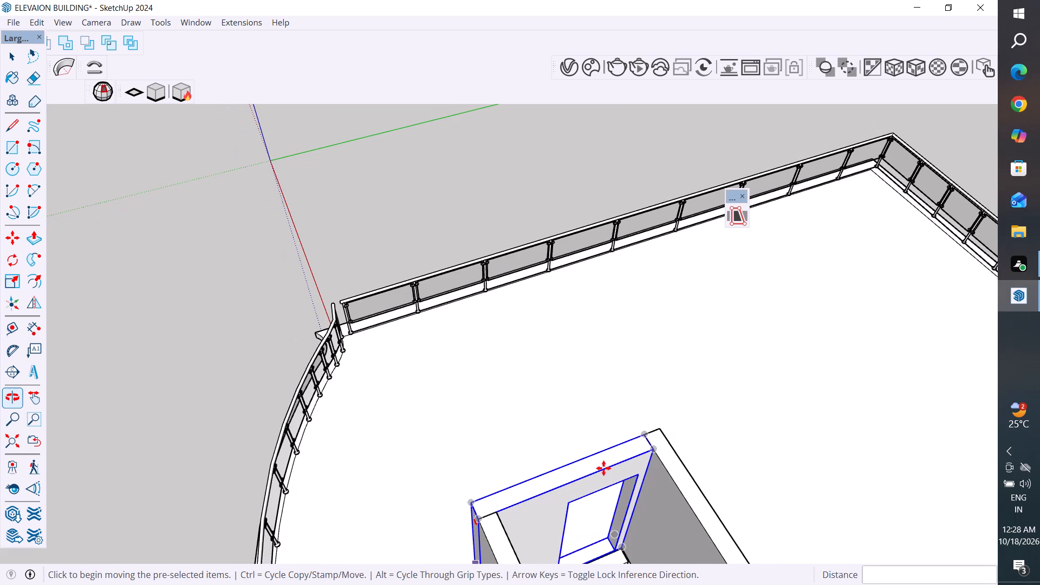
pyautogui.scroll(11, 666, 466)
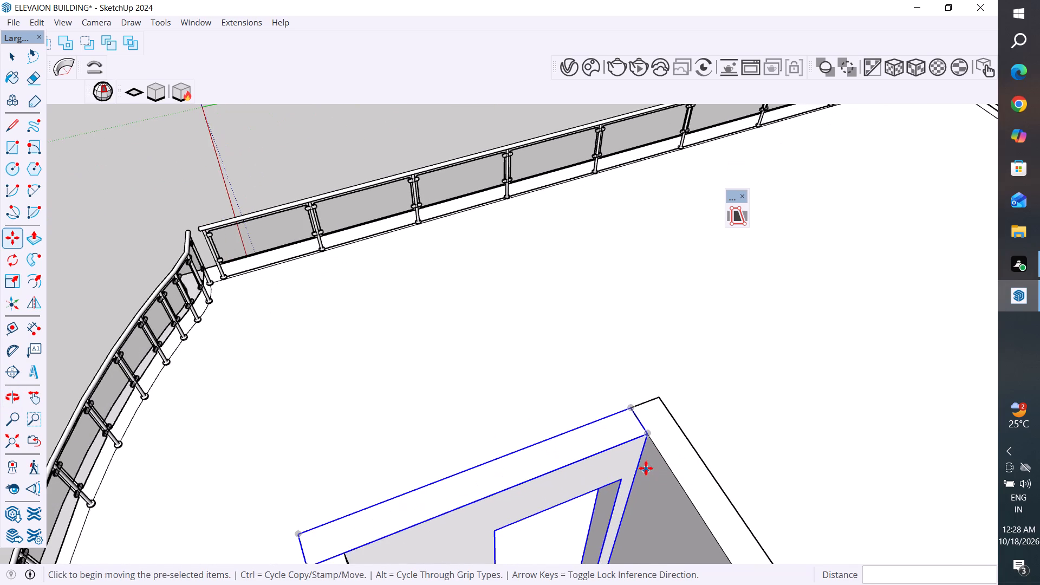
pyautogui.scroll(1, 646, 468)
pyautogui.click(12, 48)
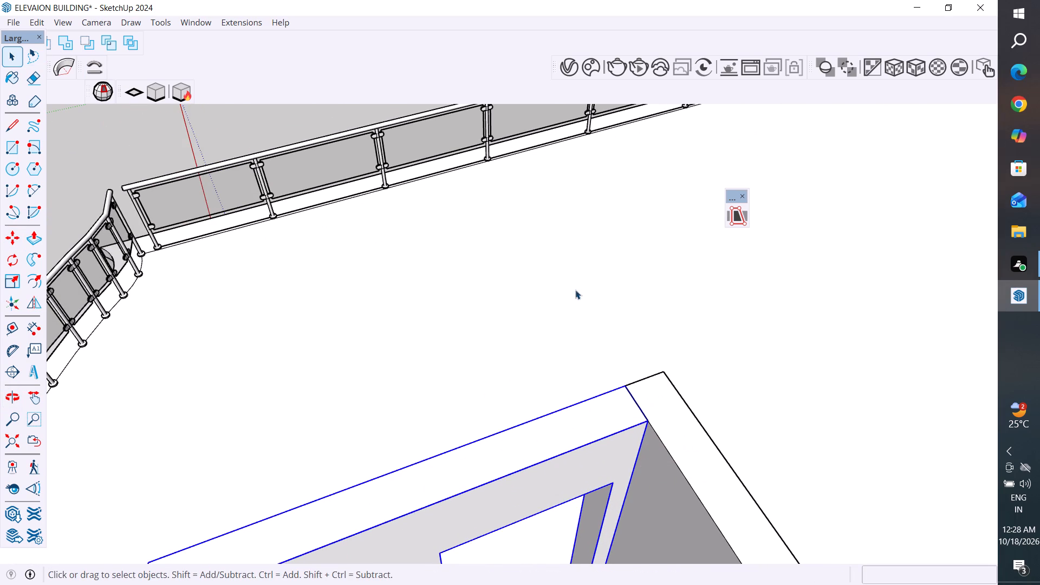
pyautogui.click(589, 291)
# Open the doorway panel group and Push/Pull its inner face about 3 9/16" toward the stairs.
pyautogui.scroll(-19, 530, 354)
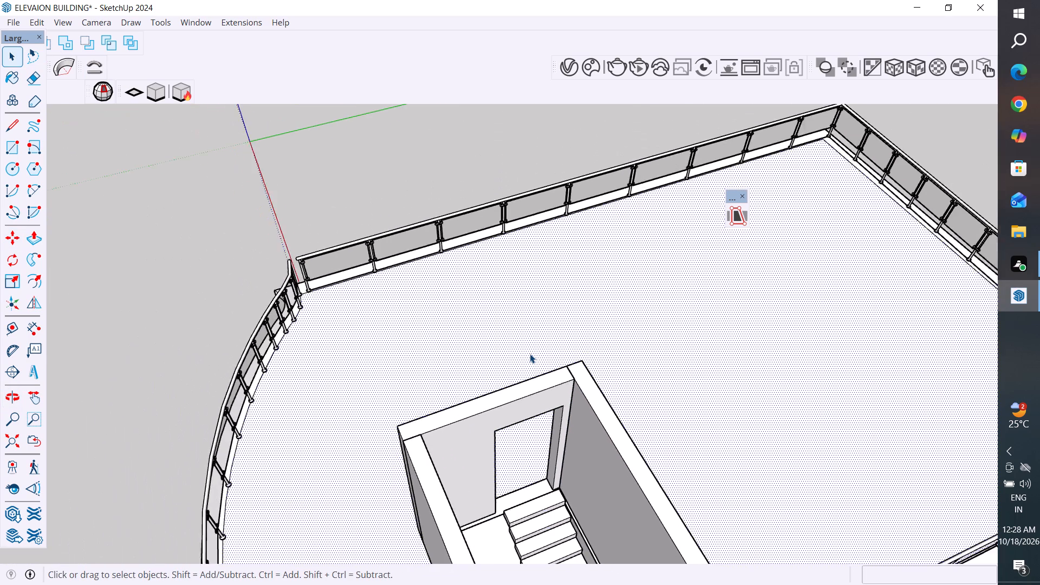
pyautogui.moveTo(609, 428); pyautogui.dragTo(548, 413, button='middle')
pyautogui.scroll(-1, 556, 405)
pyautogui.scroll(5, 453, 434)
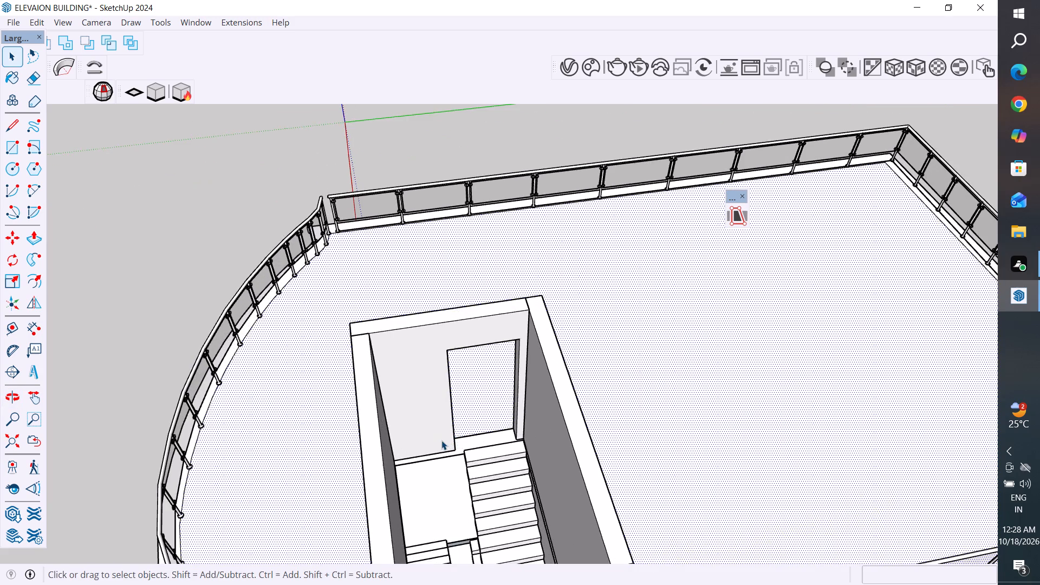
pyautogui.scroll(8, 441, 440)
pyautogui.doubleClick(428, 450)
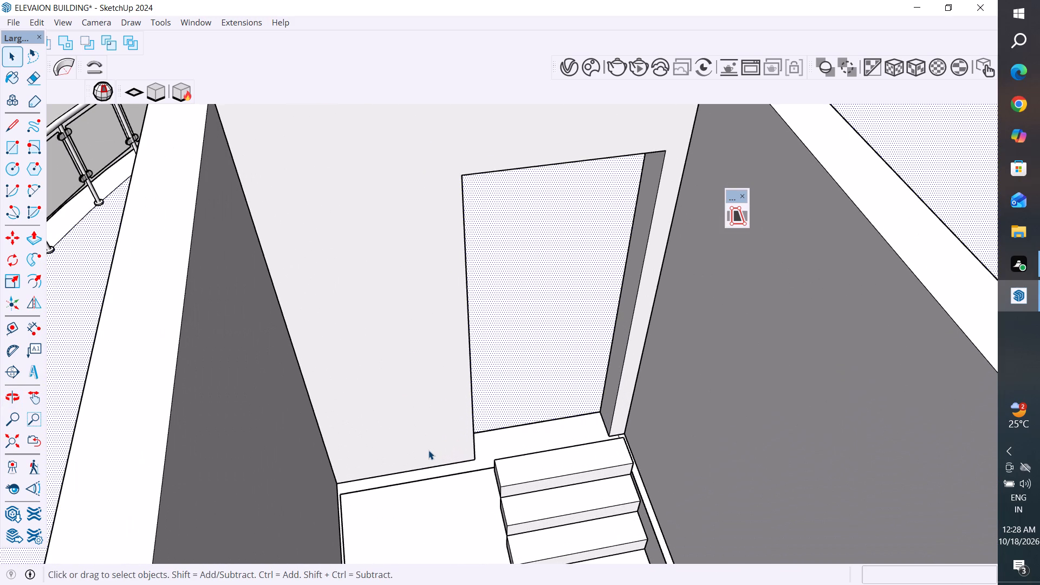
pyautogui.click(445, 445)
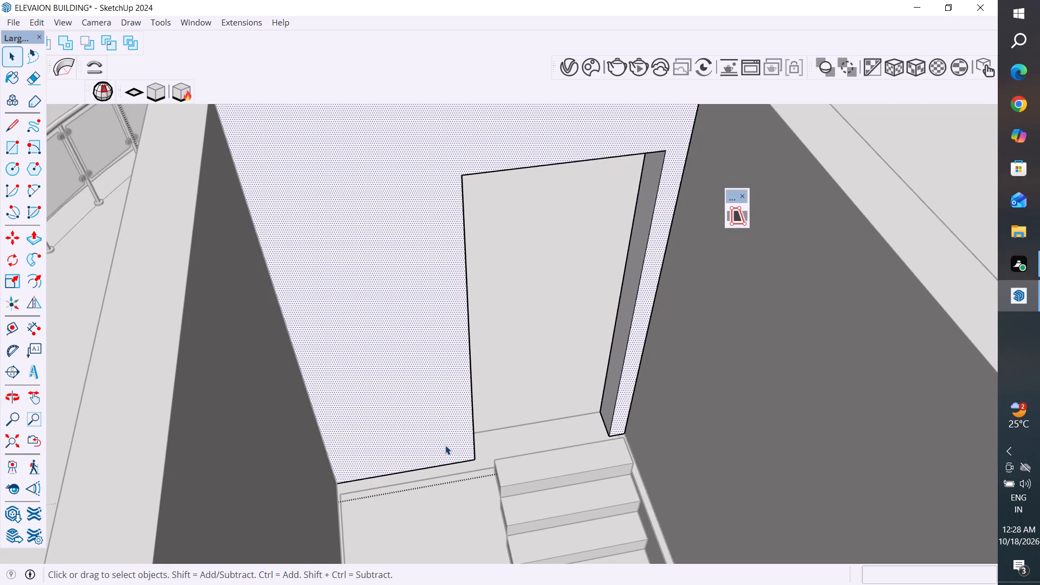
pyautogui.press('m')
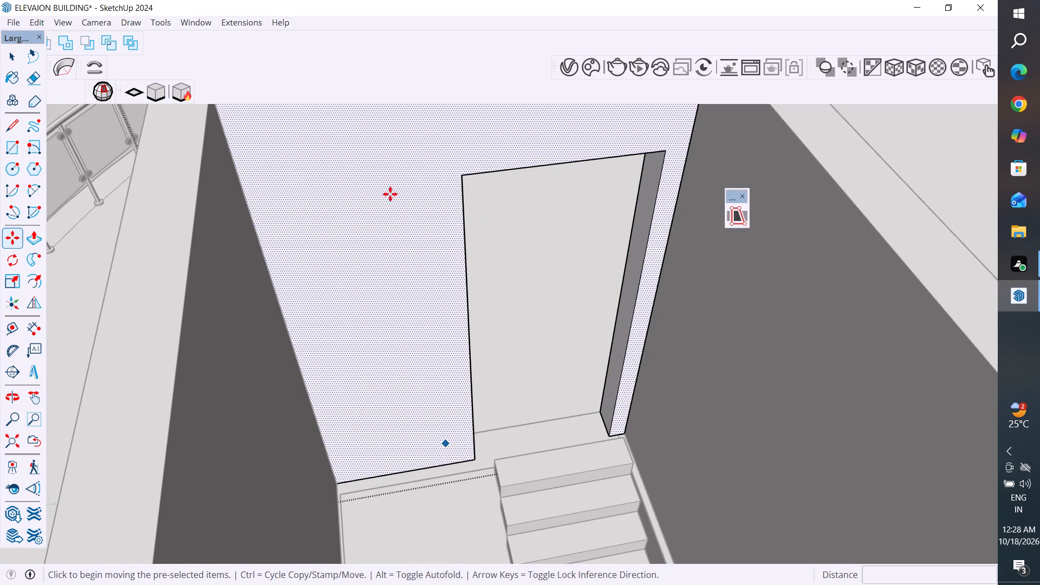
pyautogui.click(34, 237)
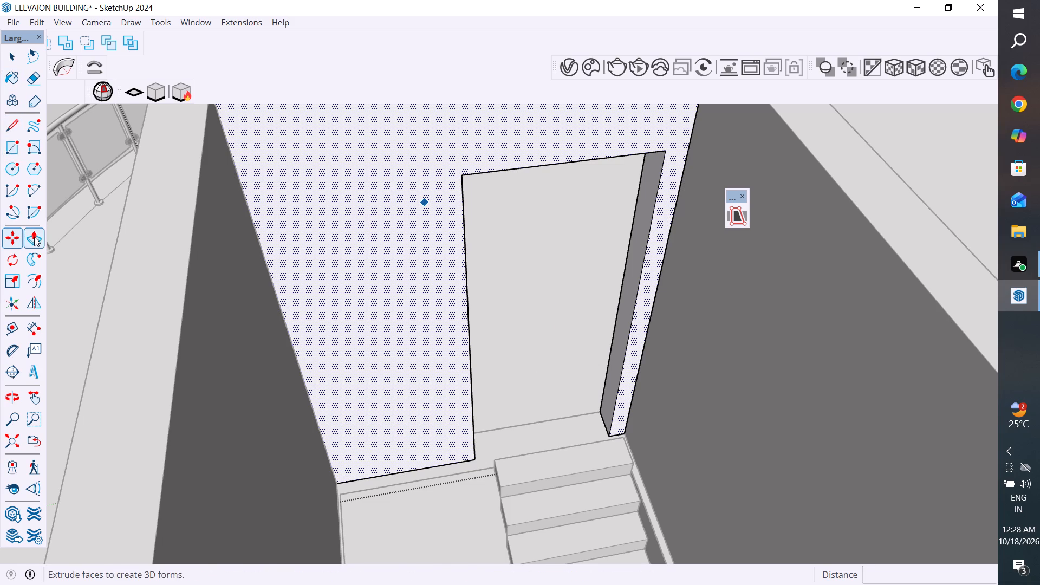
pyautogui.click(453, 440)
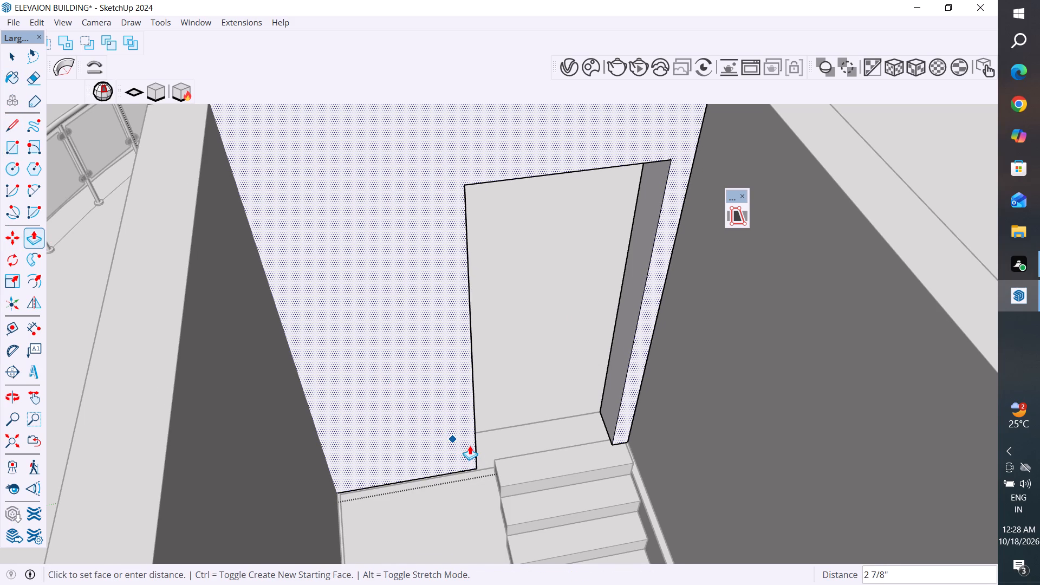
pyautogui.press('Escape')
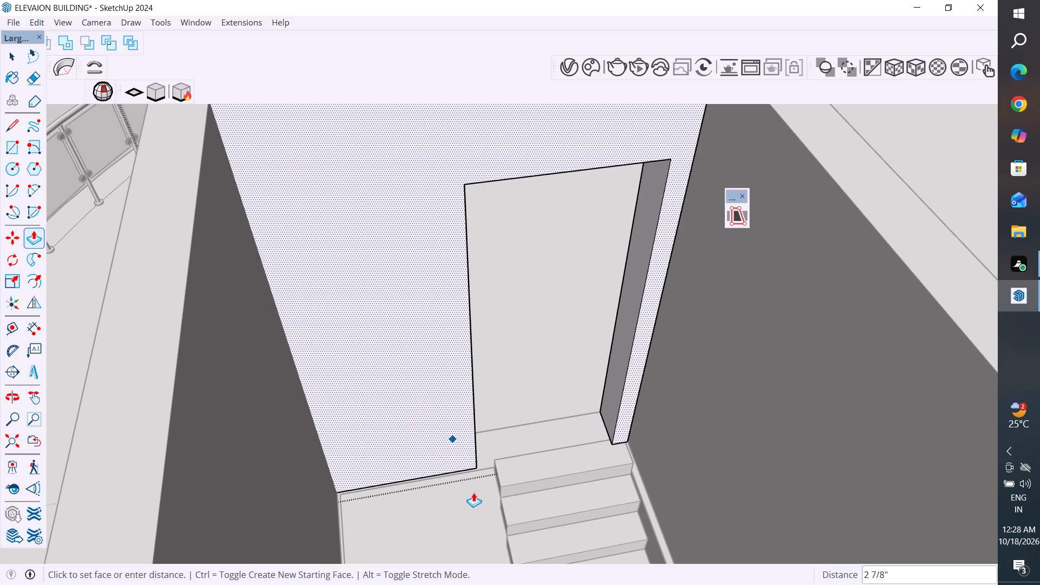
pyautogui.scroll(8, 475, 482)
pyautogui.click(450, 413)
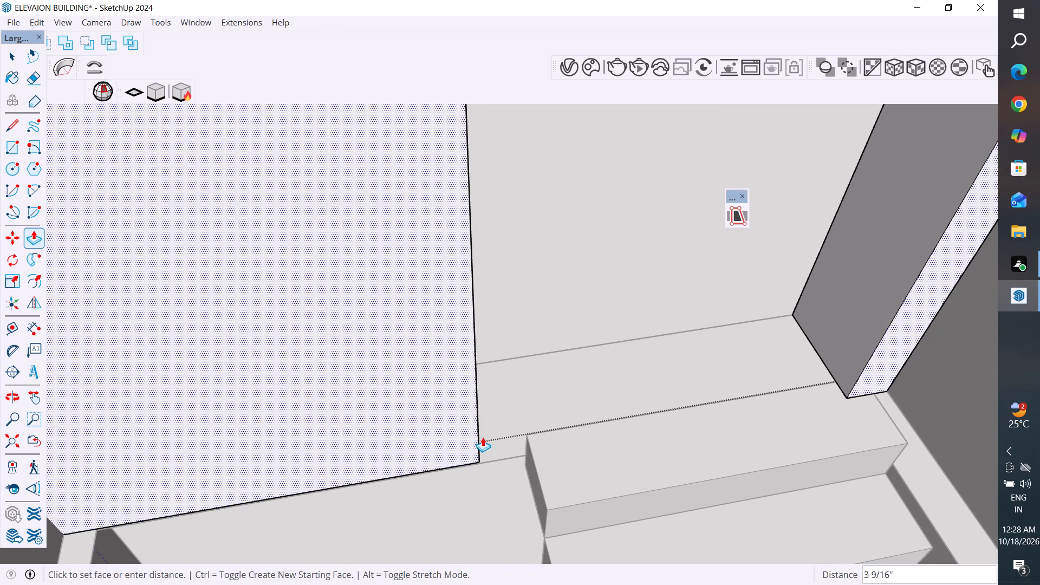
pyautogui.click(483, 437)
pyautogui.scroll(-4, 537, 504)
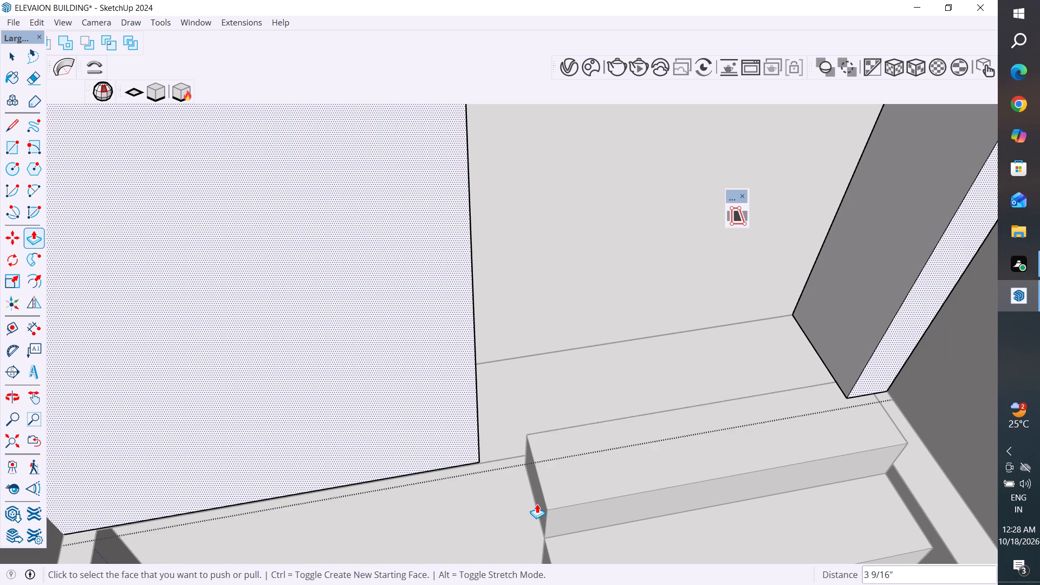
pyautogui.scroll(-20, 537, 504)
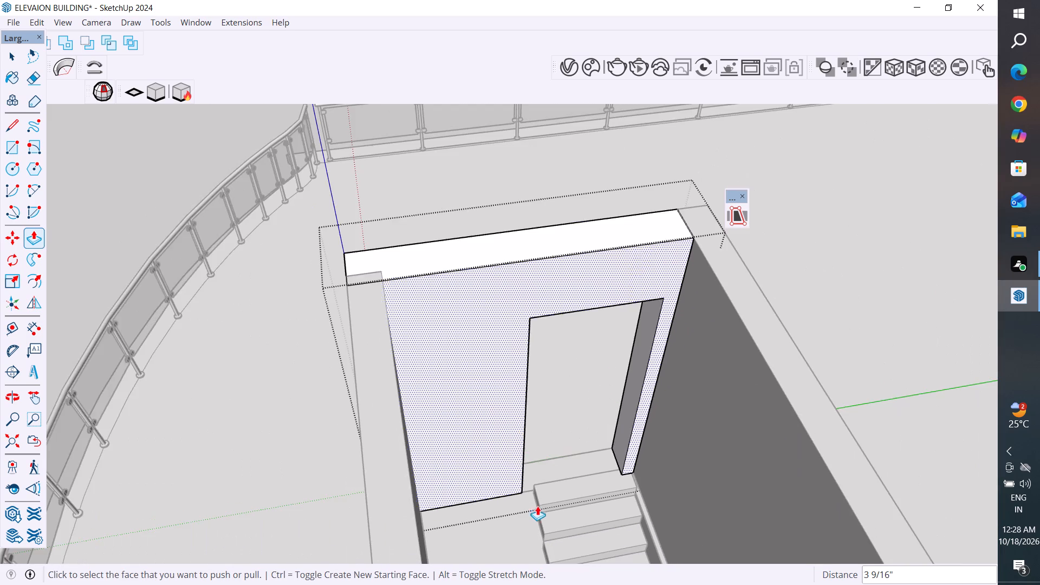
# Push/Pull the doorway panel's inner face back about 2 9/16" away from the stairs.
pyautogui.moveTo(539, 508); pyautogui.dragTo(756, 516, button='middle')
pyautogui.scroll(3, 882, 258)
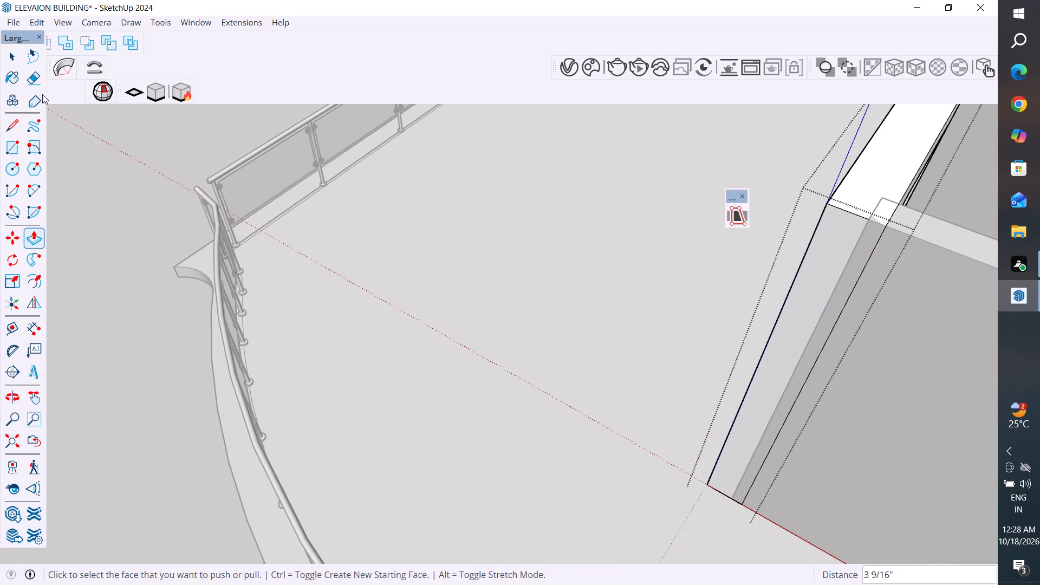
pyautogui.scroll(-7, 292, 430)
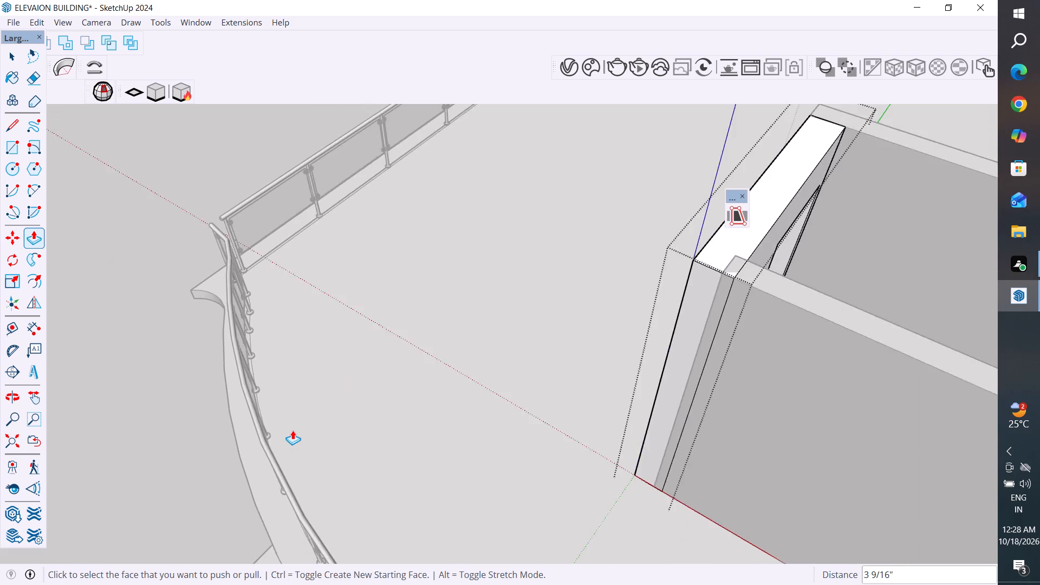
pyautogui.scroll(-9, 292, 430)
pyautogui.moveTo(548, 414); pyautogui.dragTo(424, 404, button='middle')
pyautogui.scroll(3, 489, 382)
pyautogui.scroll(9, 445, 282)
pyautogui.scroll(1, 437, 326)
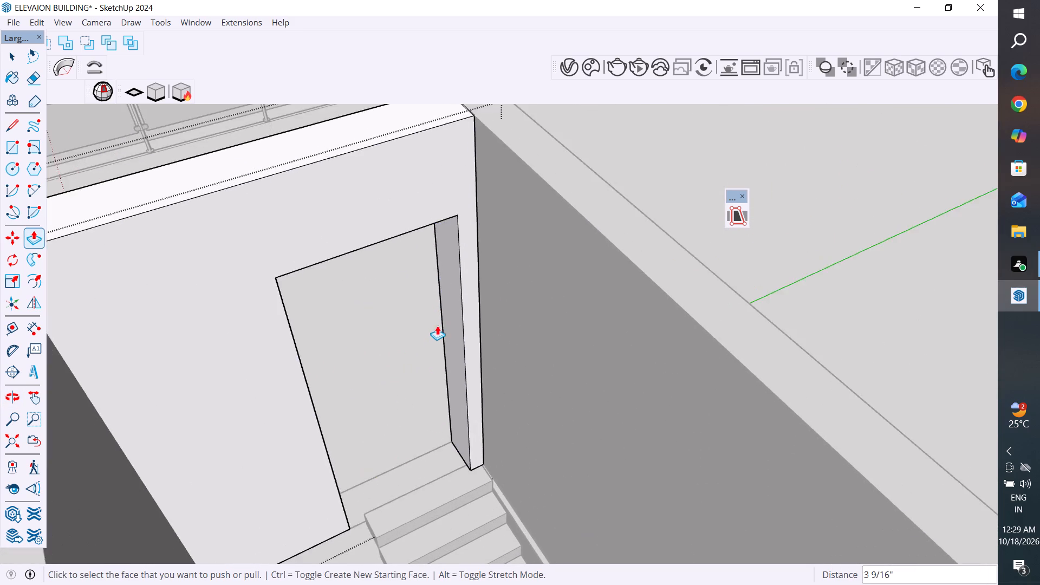
pyautogui.scroll(2, 437, 326)
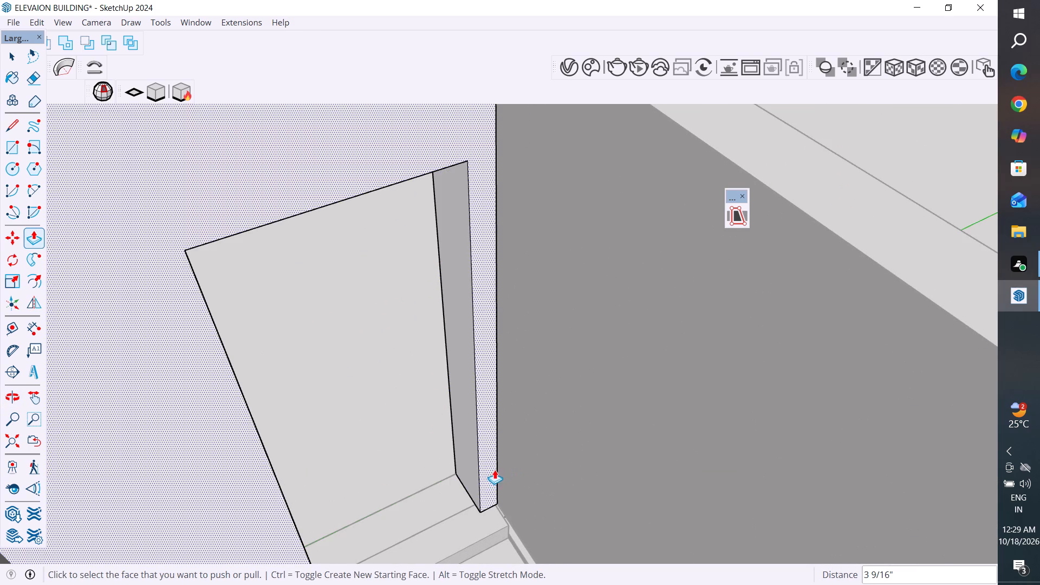
pyautogui.click(494, 473)
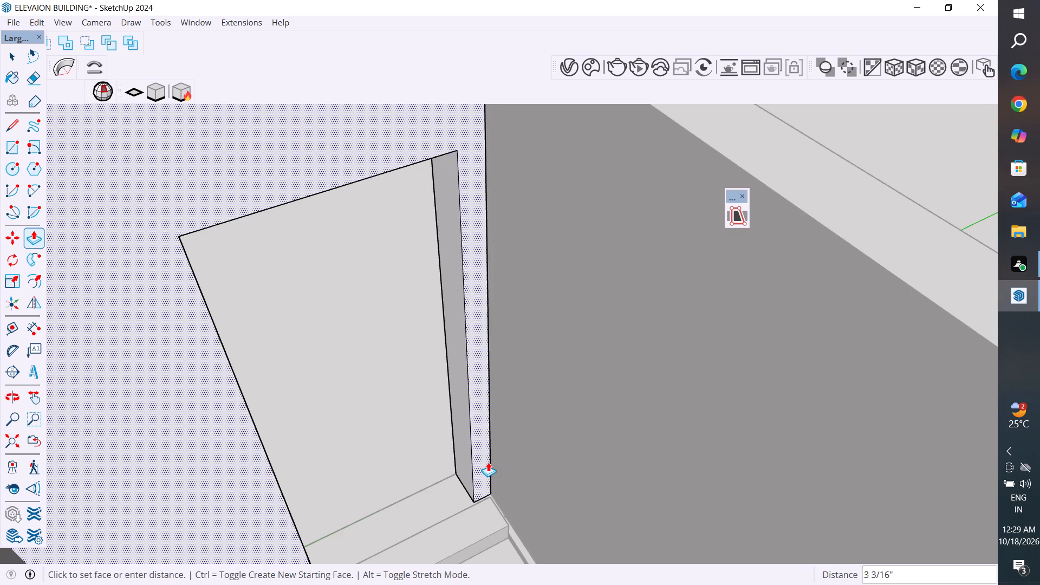
pyautogui.click(491, 464)
pyautogui.scroll(-4, 593, 389)
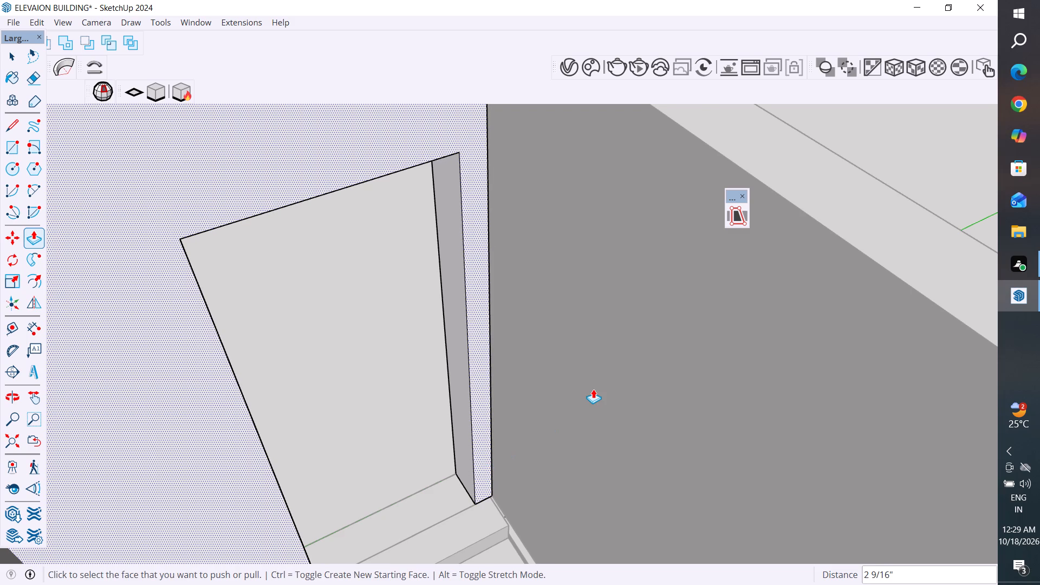
pyautogui.scroll(-3, 593, 389)
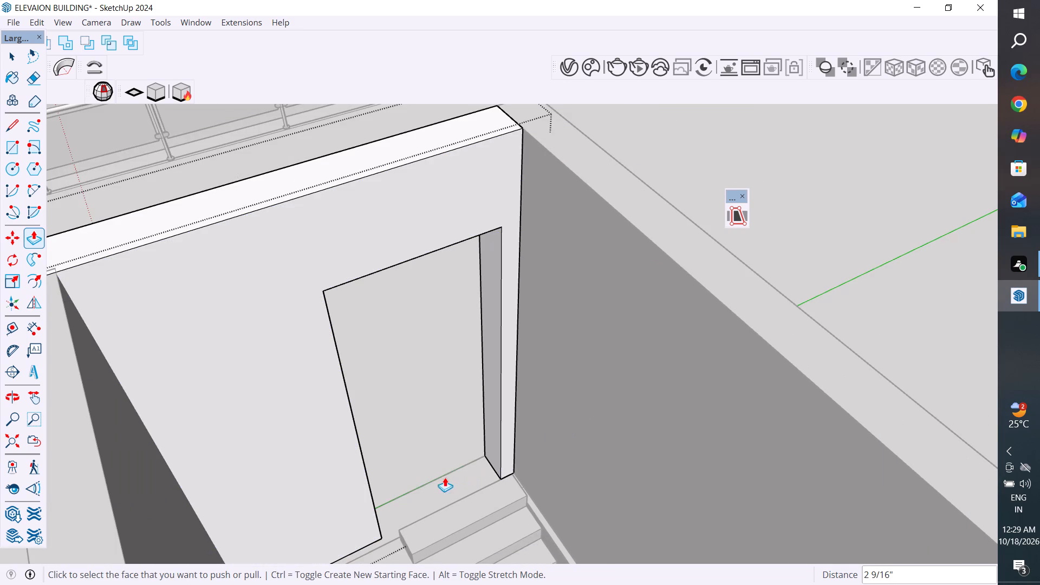
# Push/Pull the doorway jamb on the wide side of the panel about 5 3/4" to the stair flight's side-edge endpoint, and close the group.
pyautogui.scroll(6, 415, 541)
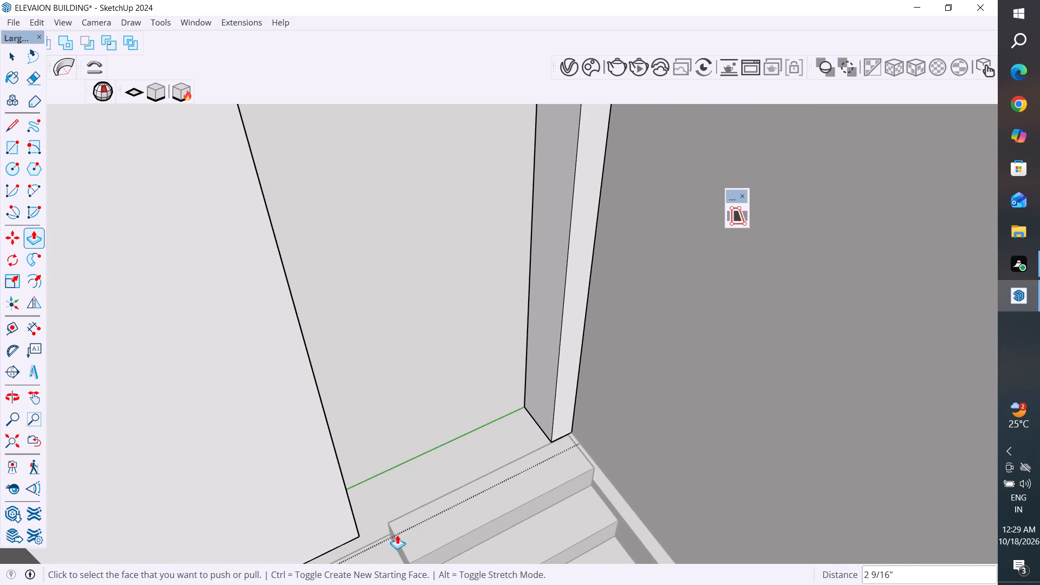
pyautogui.moveTo(501, 502); pyautogui.dragTo(399, 514, button='middle')
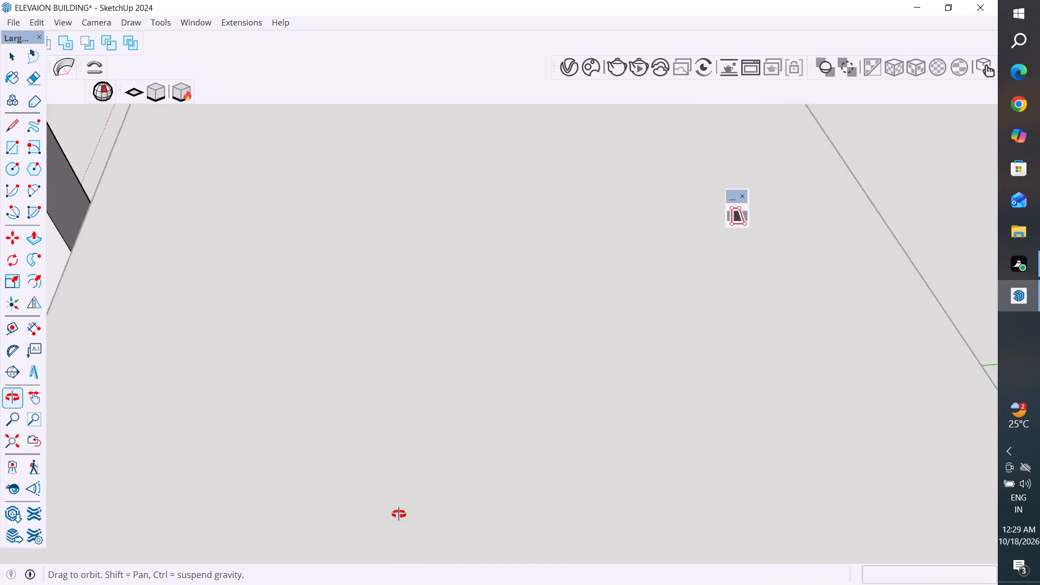
pyautogui.moveTo(399, 514); pyautogui.dragTo(402, 512, button='middle')
pyautogui.scroll(5, 229, 434)
pyautogui.click(212, 439)
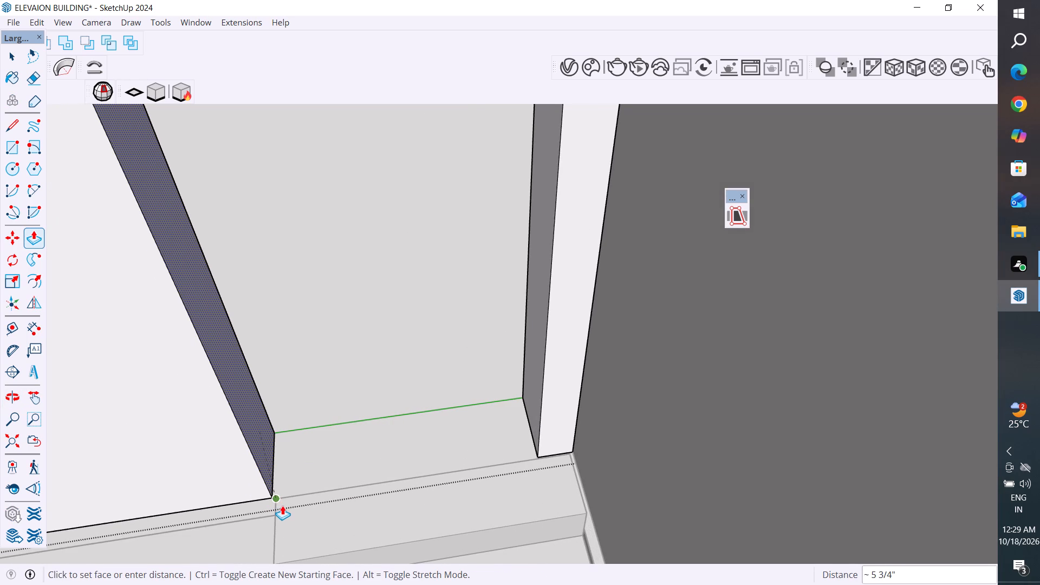
pyautogui.click(283, 506)
pyautogui.scroll(-5, 411, 516)
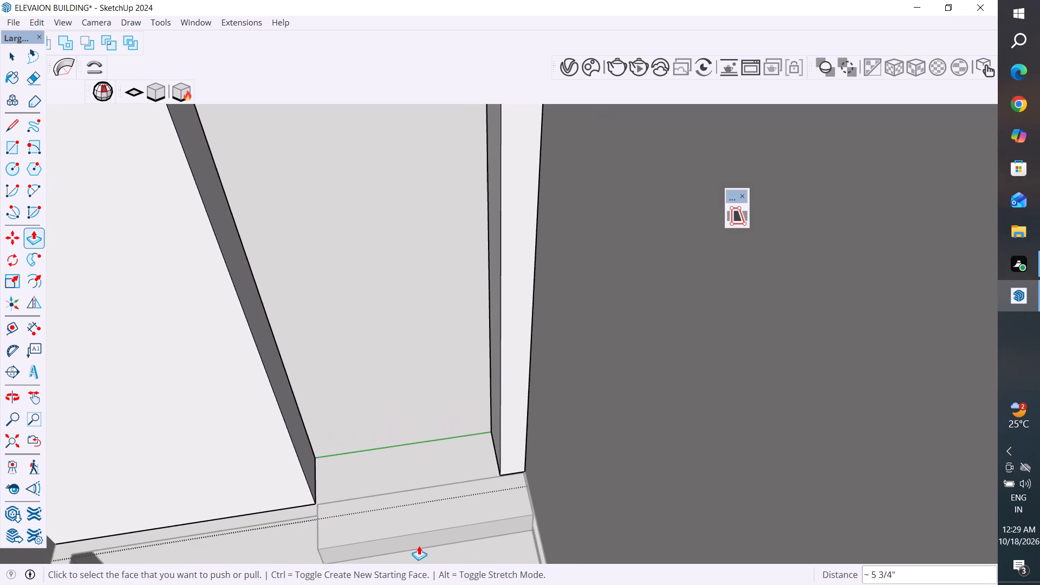
pyautogui.scroll(-12, 419, 545)
pyautogui.moveTo(425, 521); pyautogui.dragTo(503, 468, button='middle')
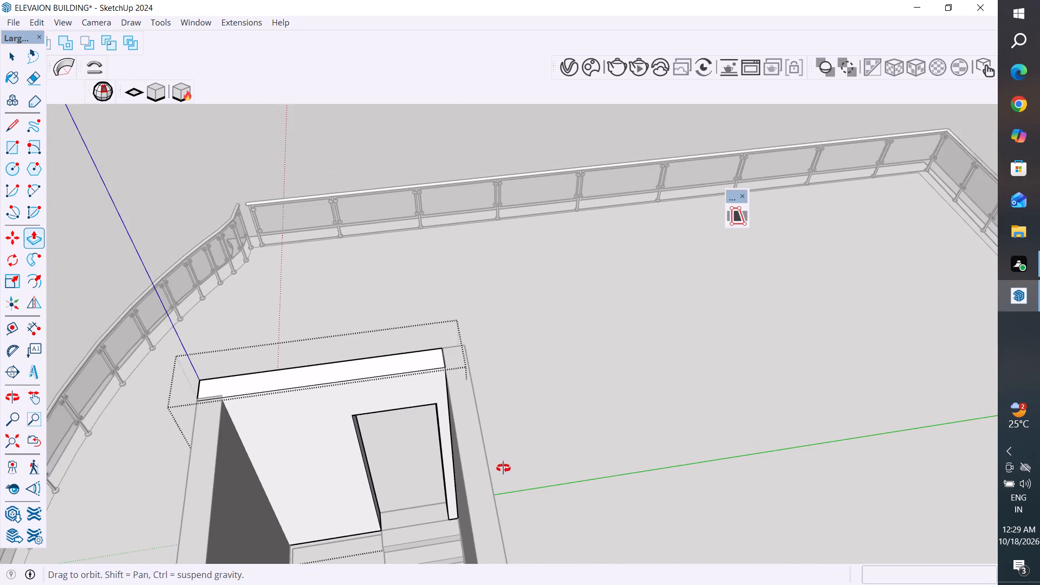
pyautogui.moveTo(503, 468); pyautogui.dragTo(424, 427, button='middle')
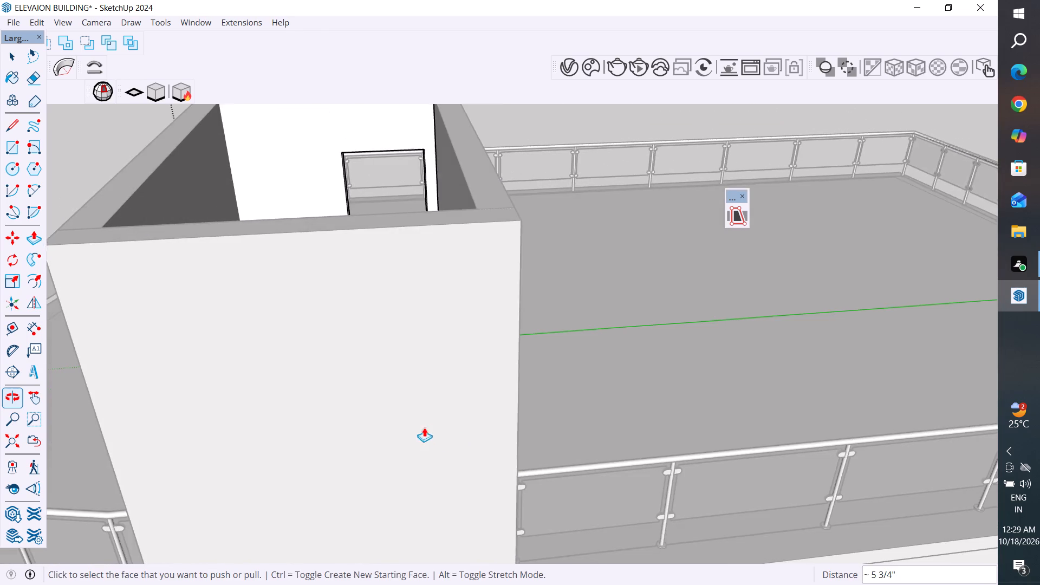
pyautogui.scroll(-18, 457, 439)
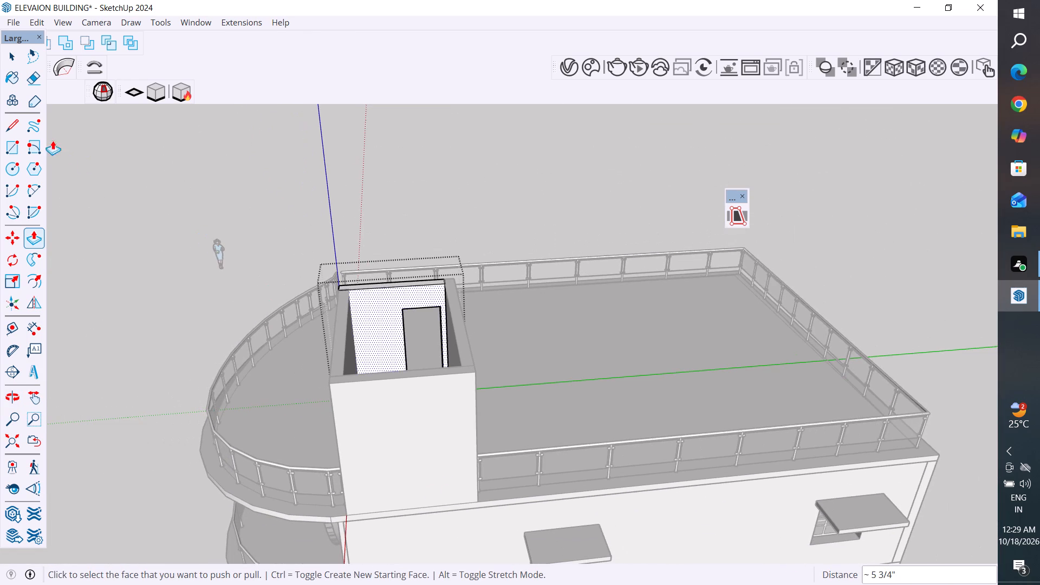
pyautogui.click(18, 54)
pyautogui.click(119, 164)
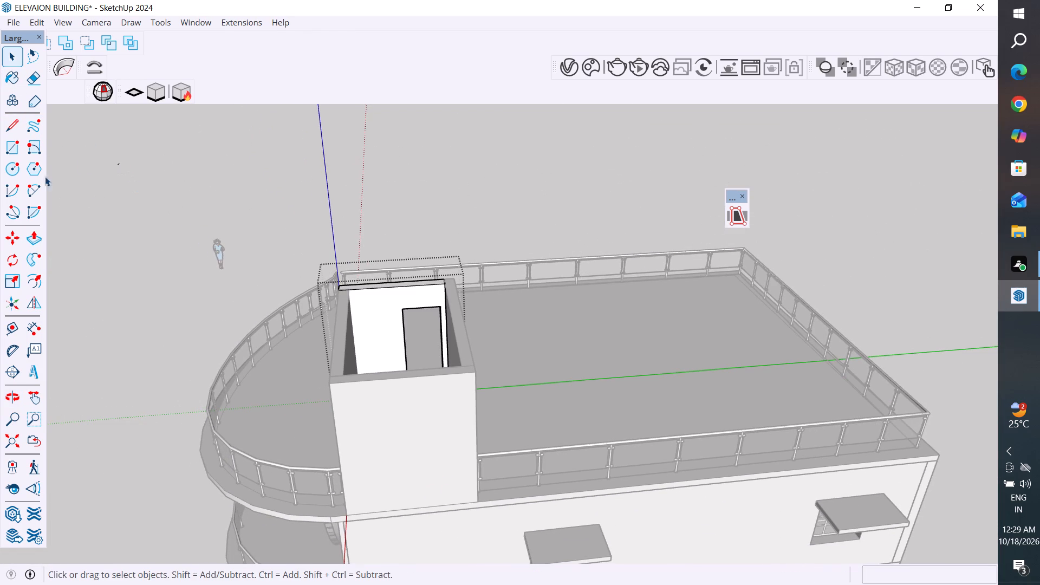
# Draw a 13' 6" by 8' 5 7/8" rectangle across the tops of the stairwell walls, from outer corner to opposite outer corner.
pyautogui.click(14, 150)
pyautogui.scroll(-7, 490, 231)
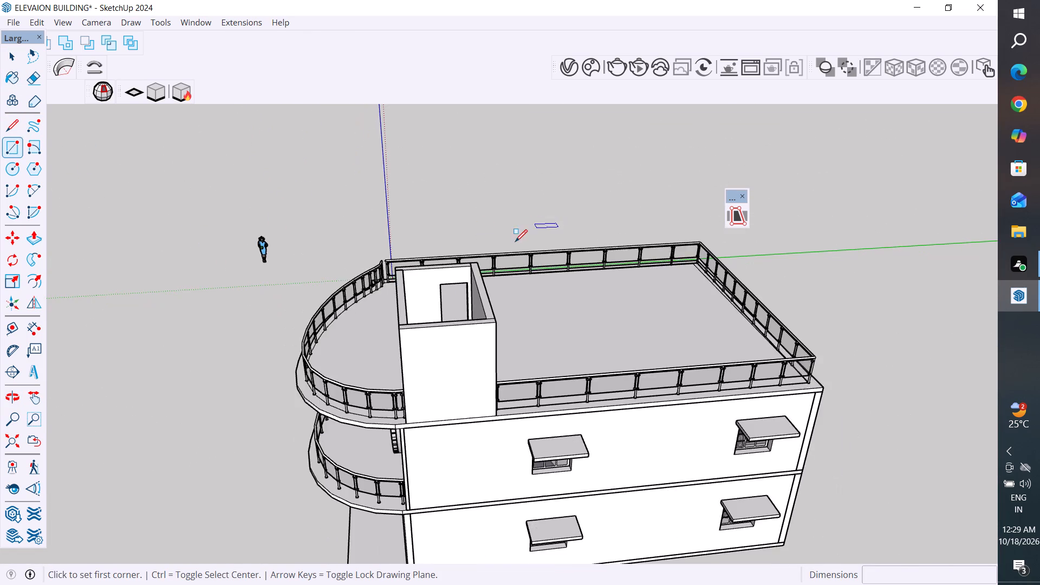
pyautogui.moveTo(570, 248); pyautogui.dragTo(529, 404, button='middle')
pyautogui.scroll(3, 473, 454)
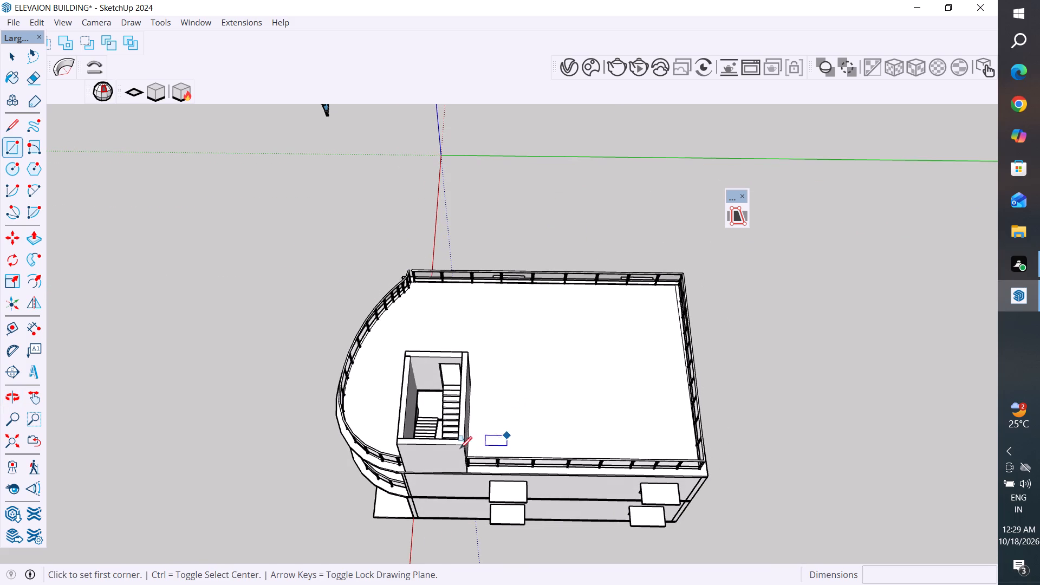
pyautogui.scroll(1, 460, 448)
pyautogui.scroll(8, 444, 377)
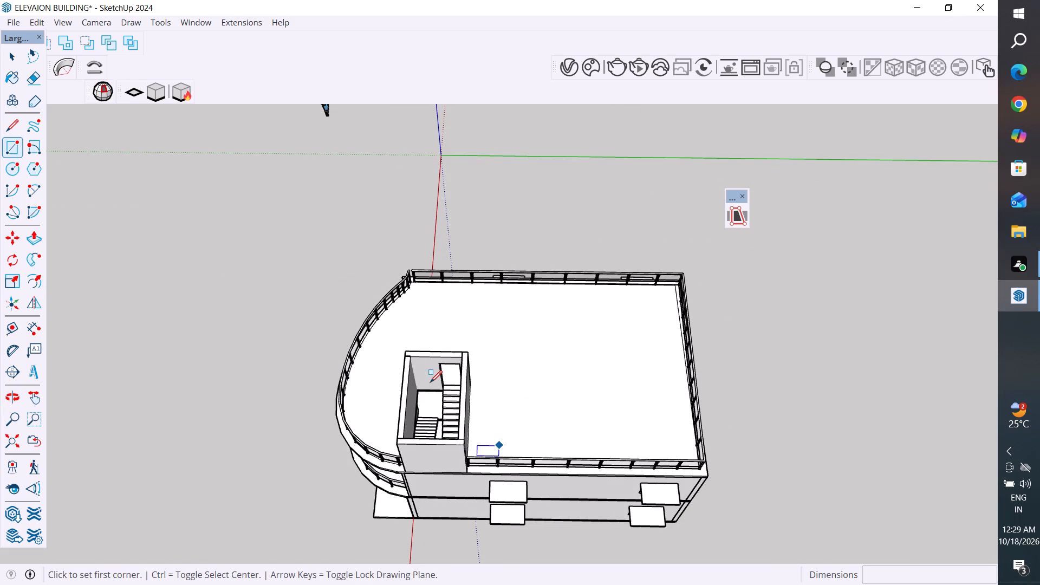
pyautogui.scroll(3, 417, 390)
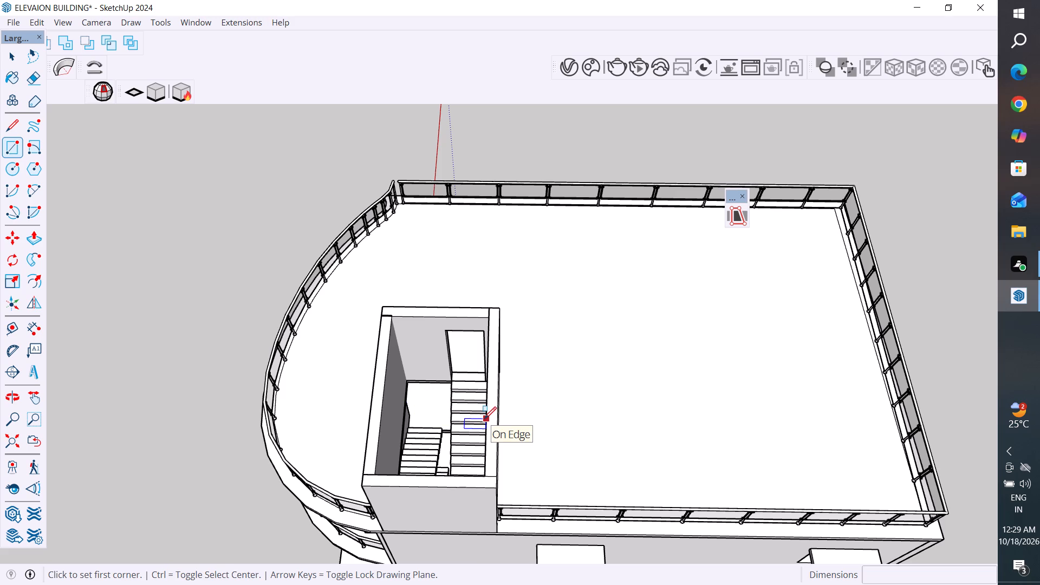
pyautogui.click(382, 305)
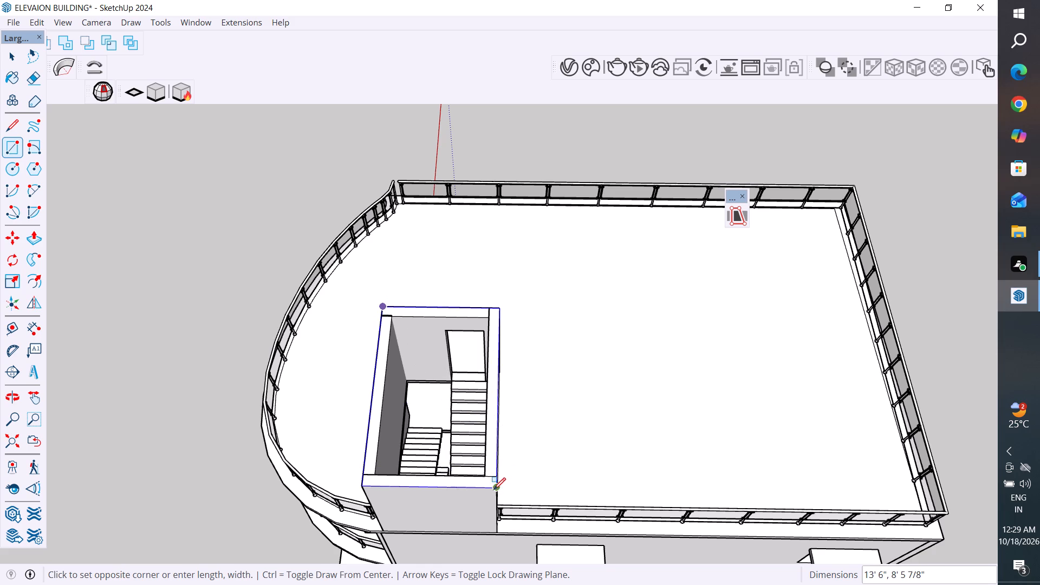
pyautogui.click(496, 487)
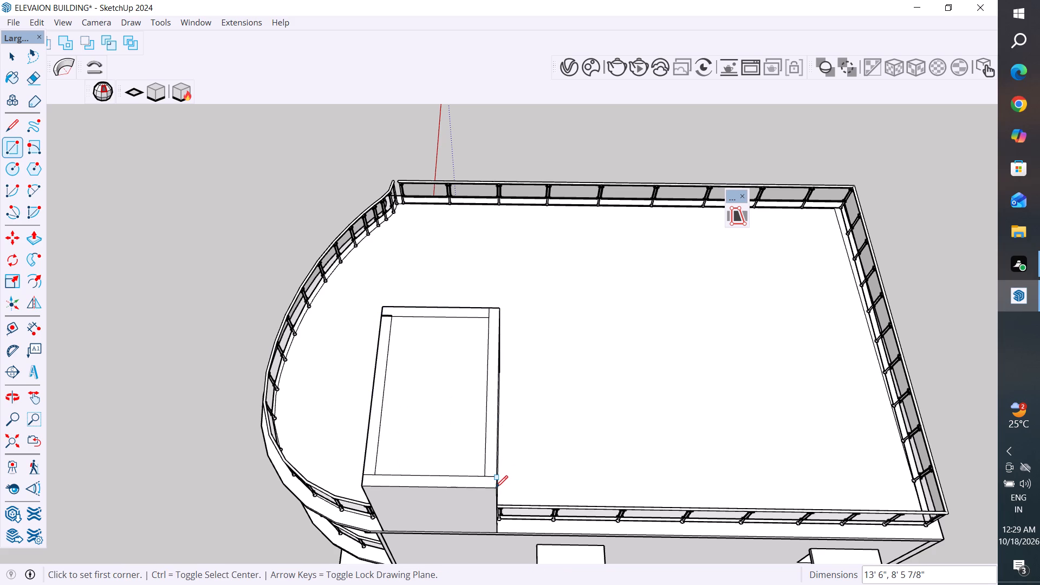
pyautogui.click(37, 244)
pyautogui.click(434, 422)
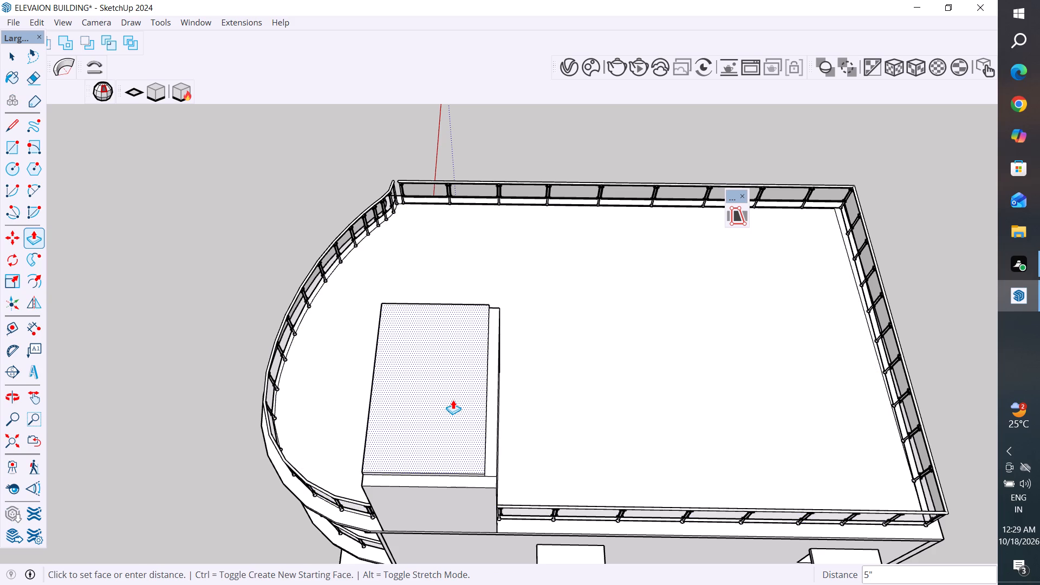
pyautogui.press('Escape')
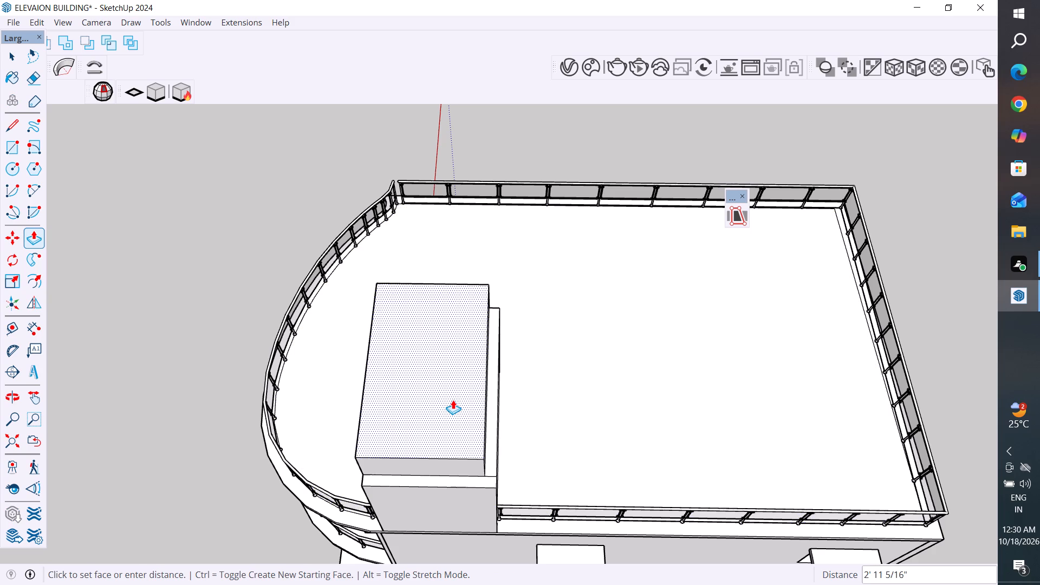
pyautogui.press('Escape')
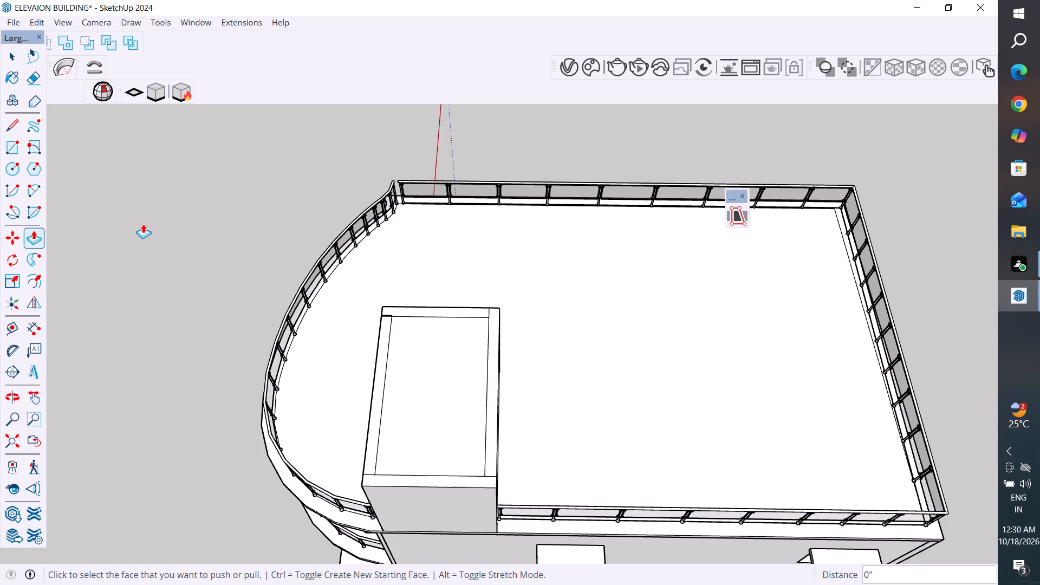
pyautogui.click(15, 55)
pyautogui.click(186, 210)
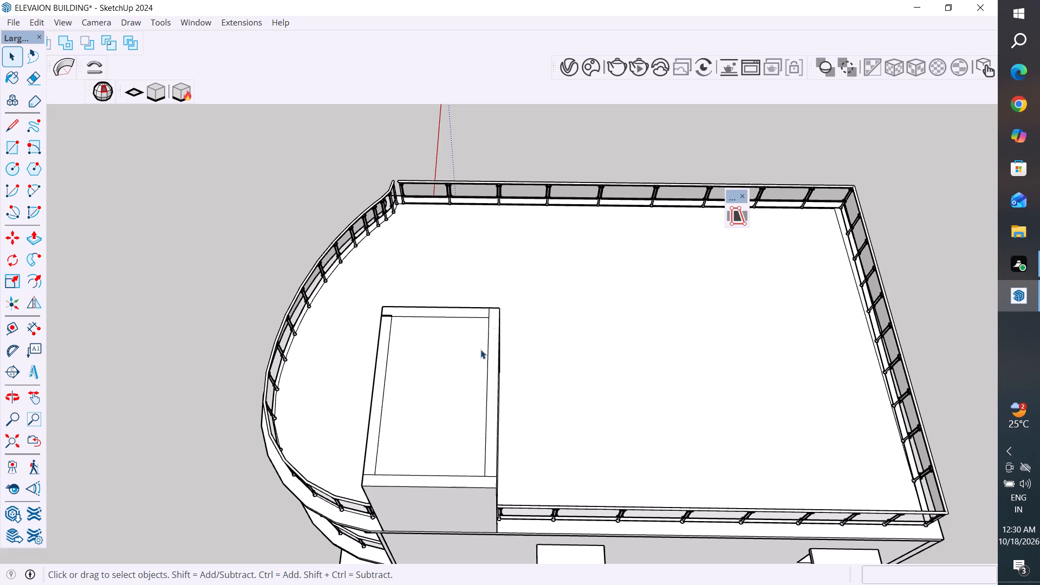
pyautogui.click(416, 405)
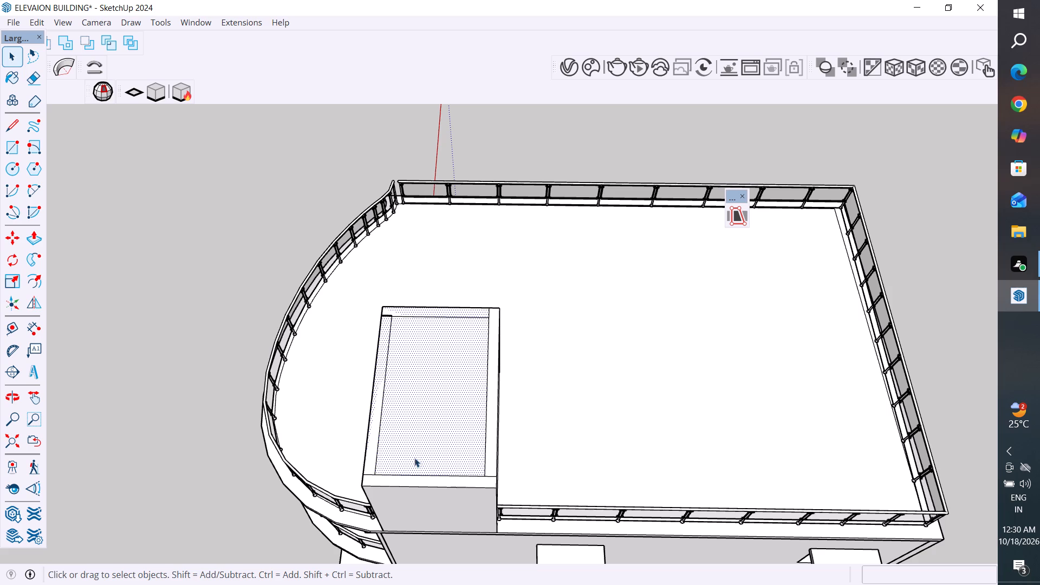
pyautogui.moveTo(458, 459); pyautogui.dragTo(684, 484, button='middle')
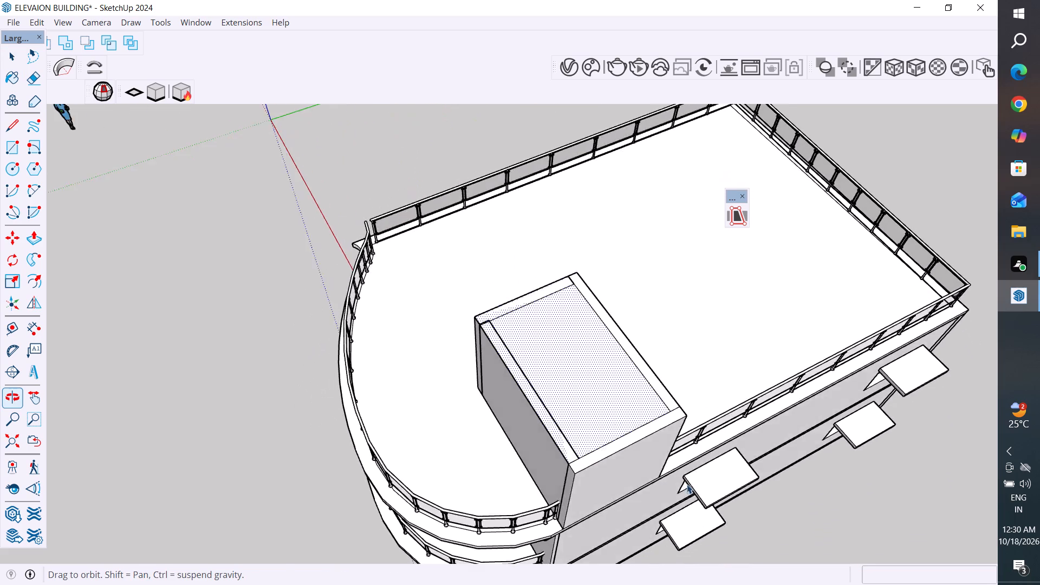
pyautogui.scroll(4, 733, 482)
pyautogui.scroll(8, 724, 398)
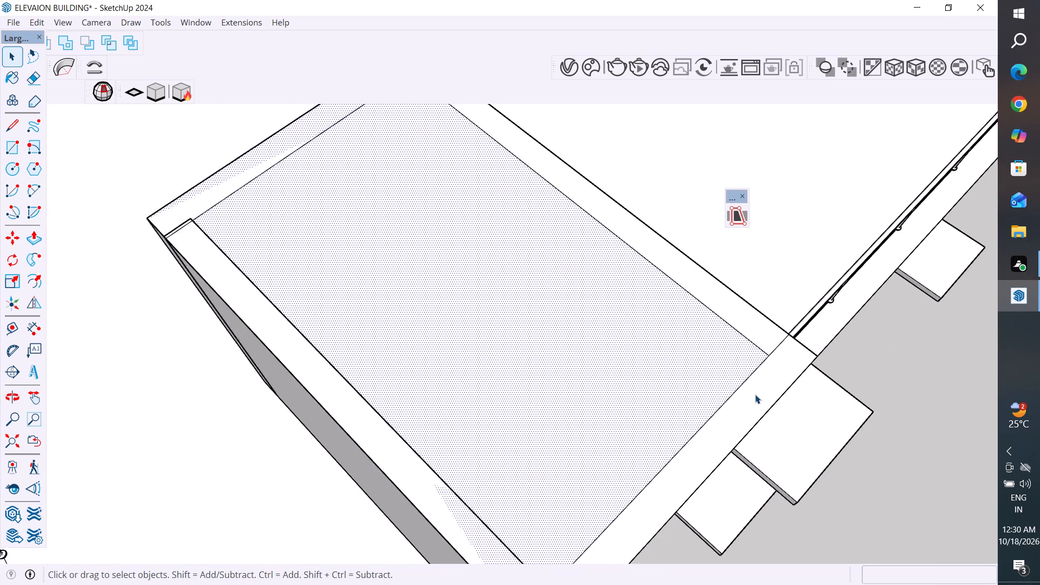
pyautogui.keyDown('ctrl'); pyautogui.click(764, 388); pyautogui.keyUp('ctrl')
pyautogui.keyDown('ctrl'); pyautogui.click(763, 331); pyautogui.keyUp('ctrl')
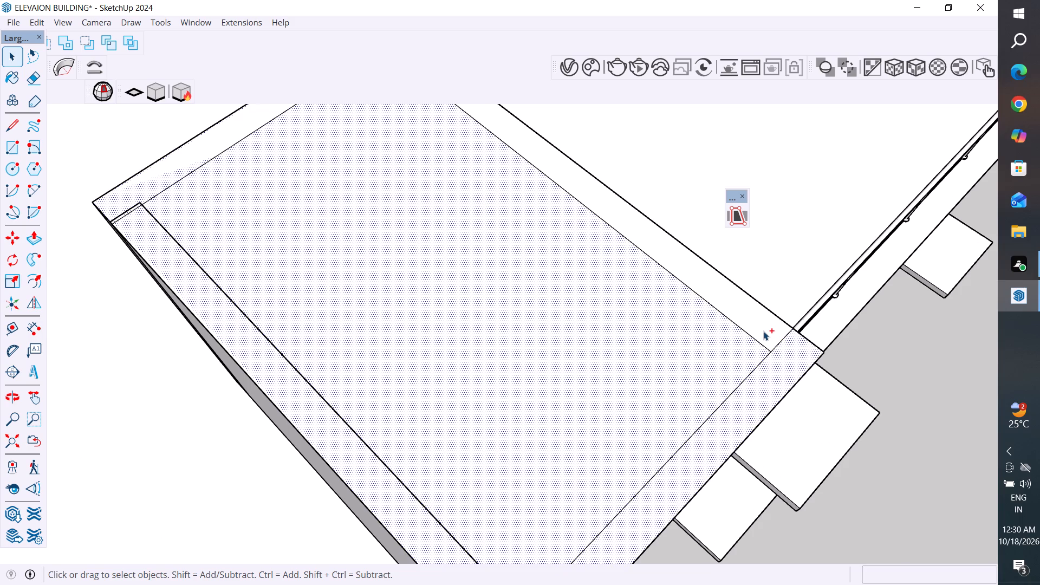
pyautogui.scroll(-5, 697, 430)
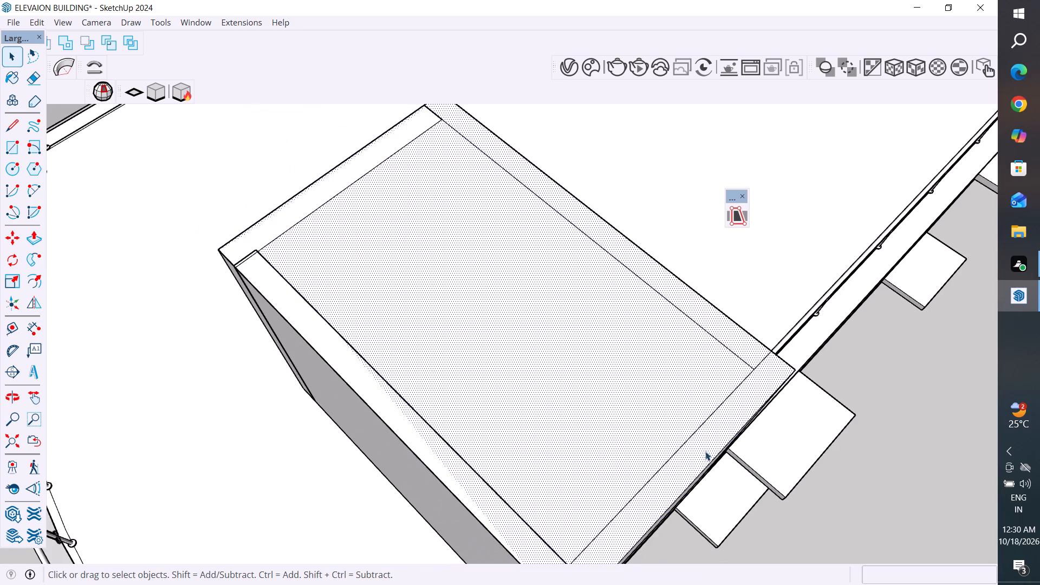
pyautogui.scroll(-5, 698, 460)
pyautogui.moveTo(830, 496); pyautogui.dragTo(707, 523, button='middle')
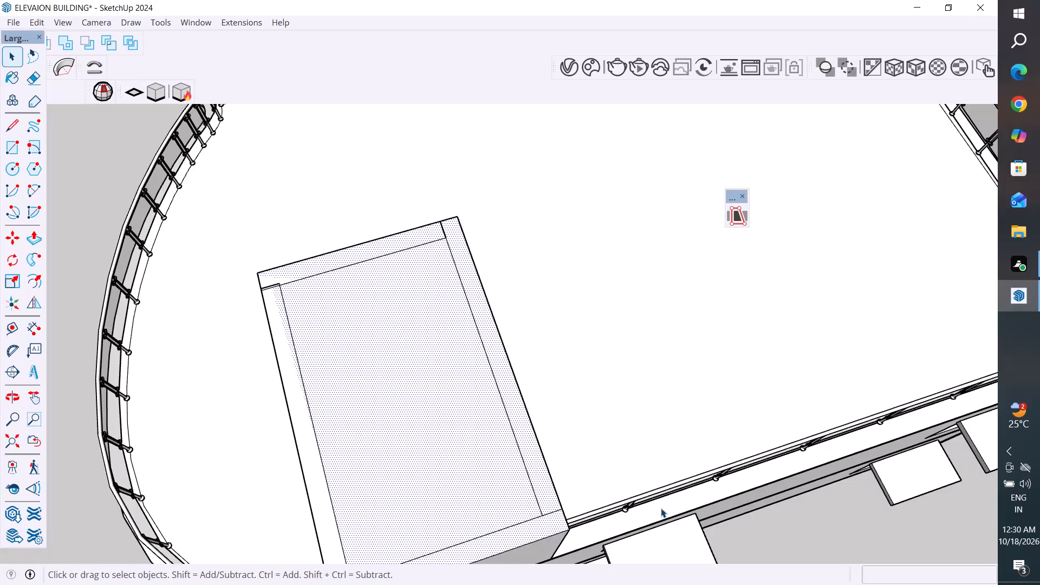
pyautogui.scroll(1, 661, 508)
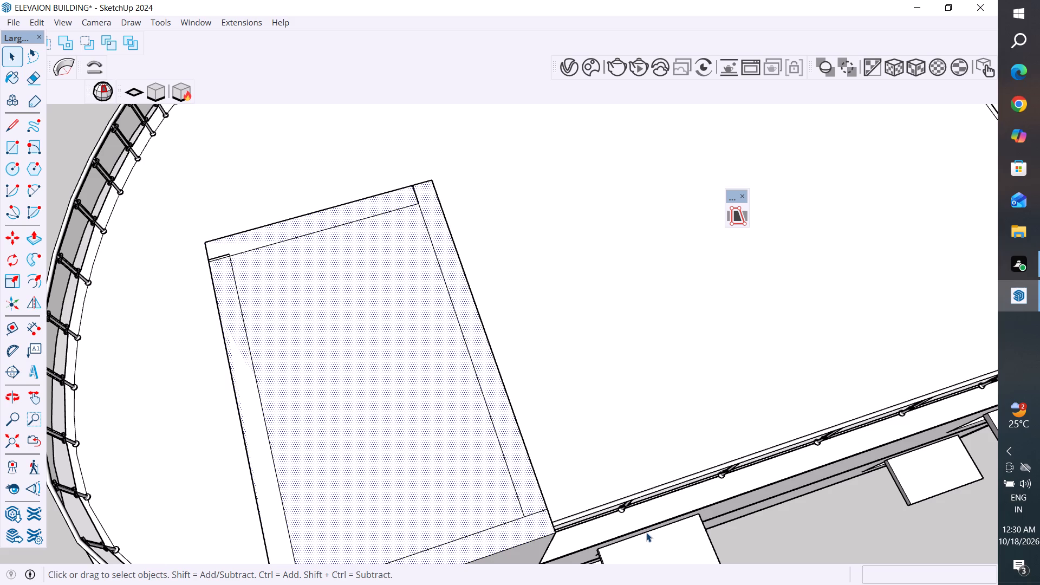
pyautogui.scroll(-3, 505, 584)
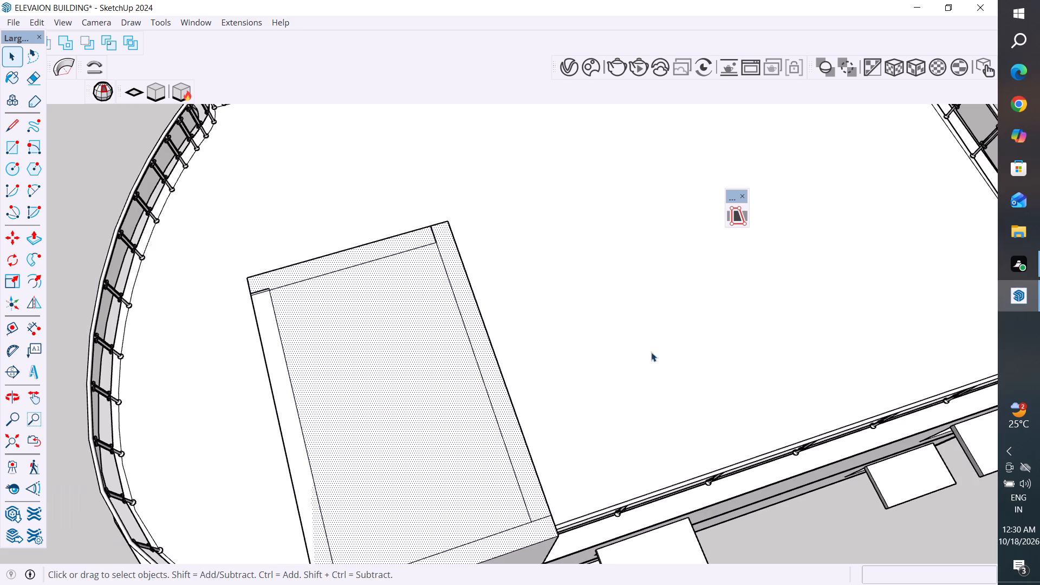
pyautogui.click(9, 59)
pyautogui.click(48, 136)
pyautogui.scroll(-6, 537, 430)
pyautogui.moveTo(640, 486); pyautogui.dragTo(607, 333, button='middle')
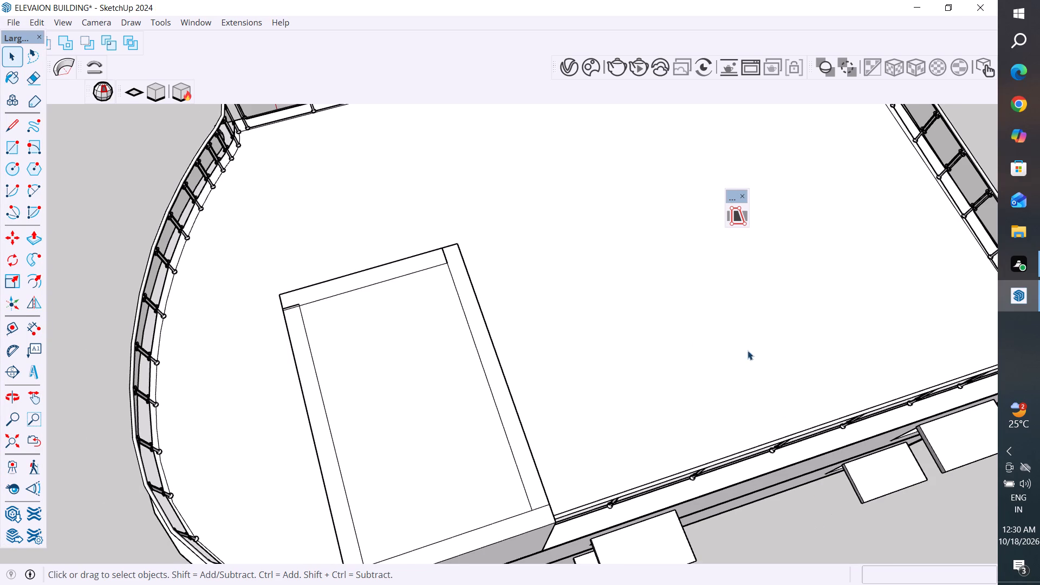
# Select the roof rectangle's faces over the stairwell walls and copy them about 17' 11 7/8" beyond the curved railing.
pyautogui.scroll(-5, 694, 349)
pyautogui.moveTo(612, 349); pyautogui.dragTo(623, 238, button='middle')
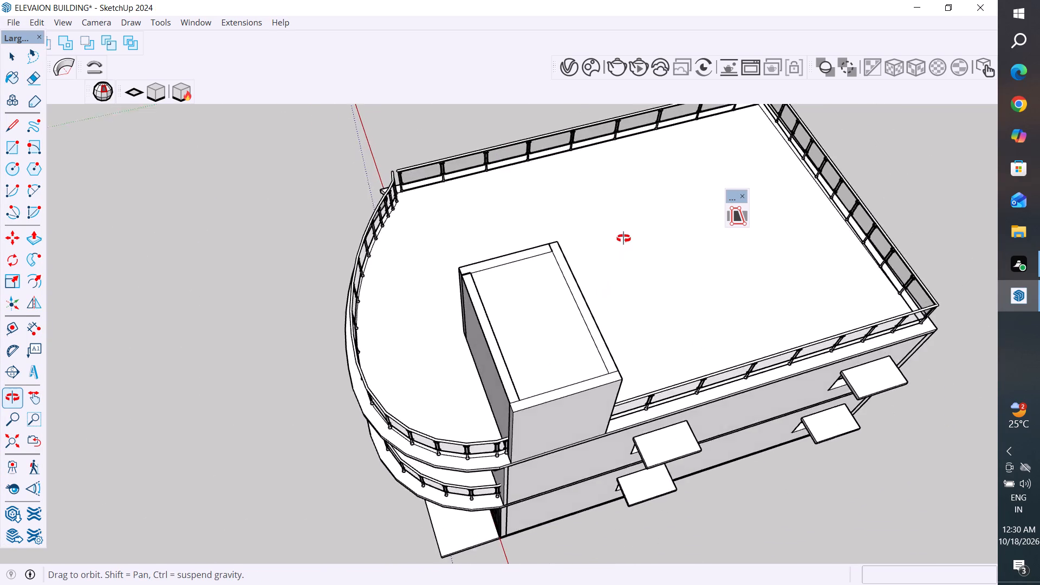
pyautogui.moveTo(623, 238); pyautogui.dragTo(513, 236, button='middle')
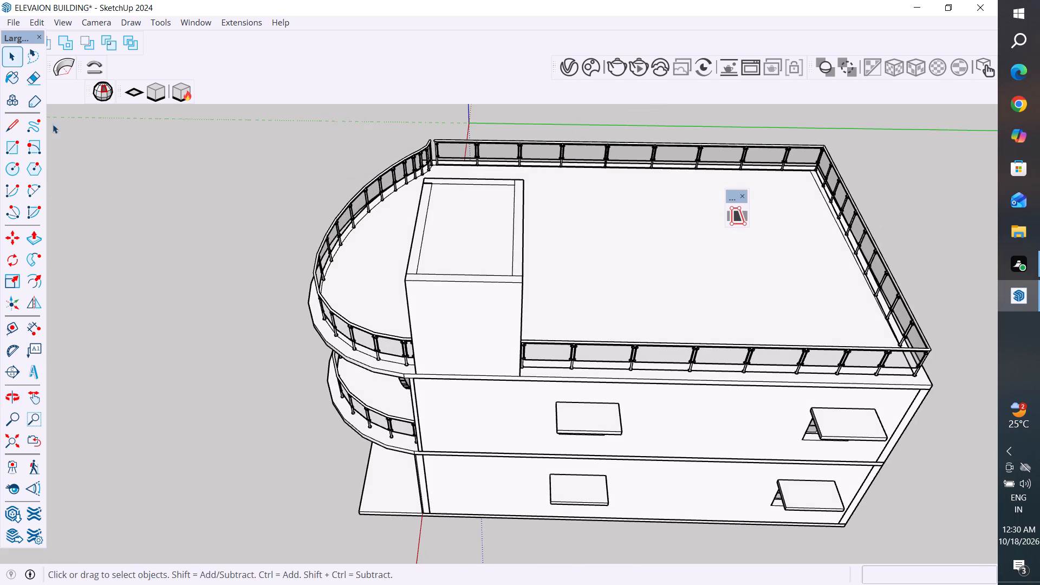
pyautogui.click(7, 128)
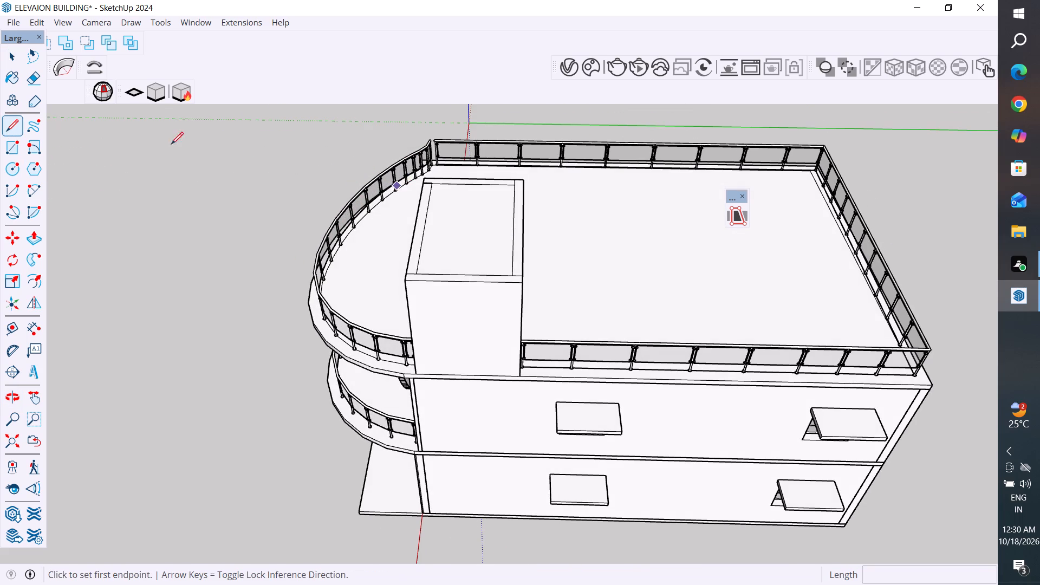
pyautogui.click(10, 54)
pyautogui.click(455, 233)
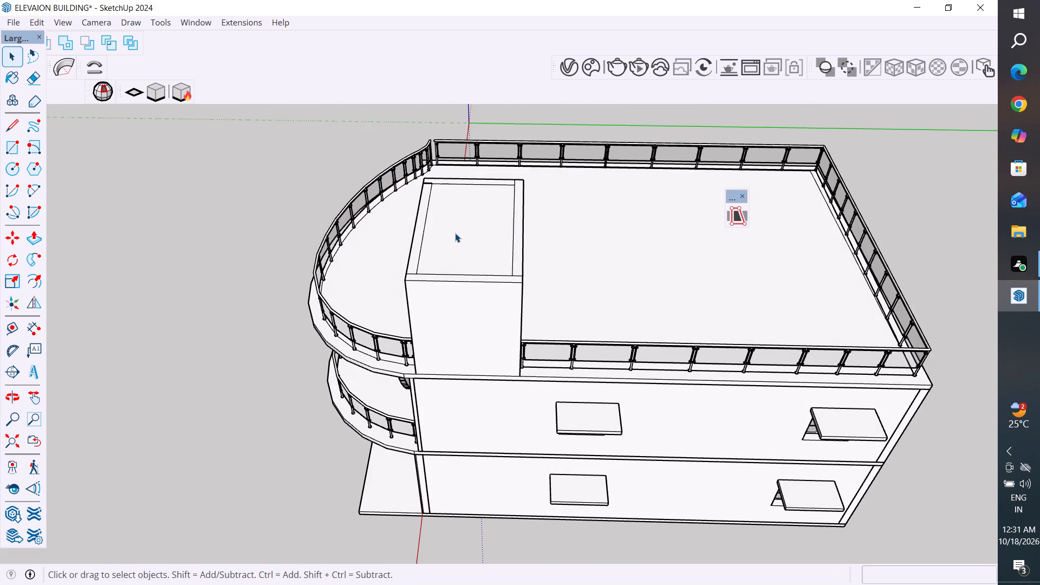
pyautogui.scroll(4, 471, 239)
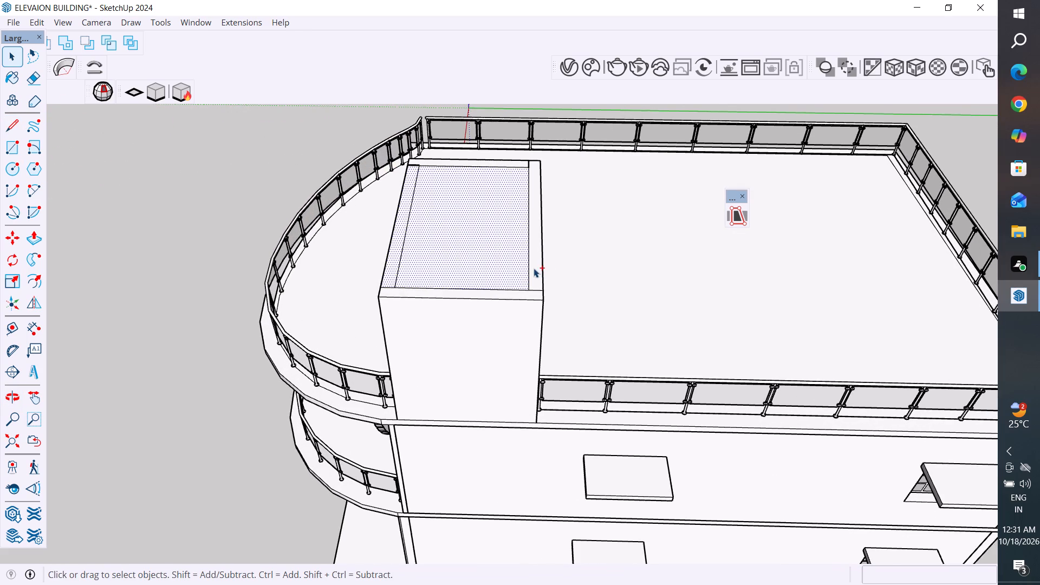
pyautogui.keyDown('ctrl'); pyautogui.click(534, 268); pyautogui.keyUp('ctrl')
pyautogui.keyDown('ctrl'); pyautogui.click(511, 294); pyautogui.keyUp('ctrl')
pyautogui.moveTo(587, 335); pyautogui.dragTo(582, 404, button='middle')
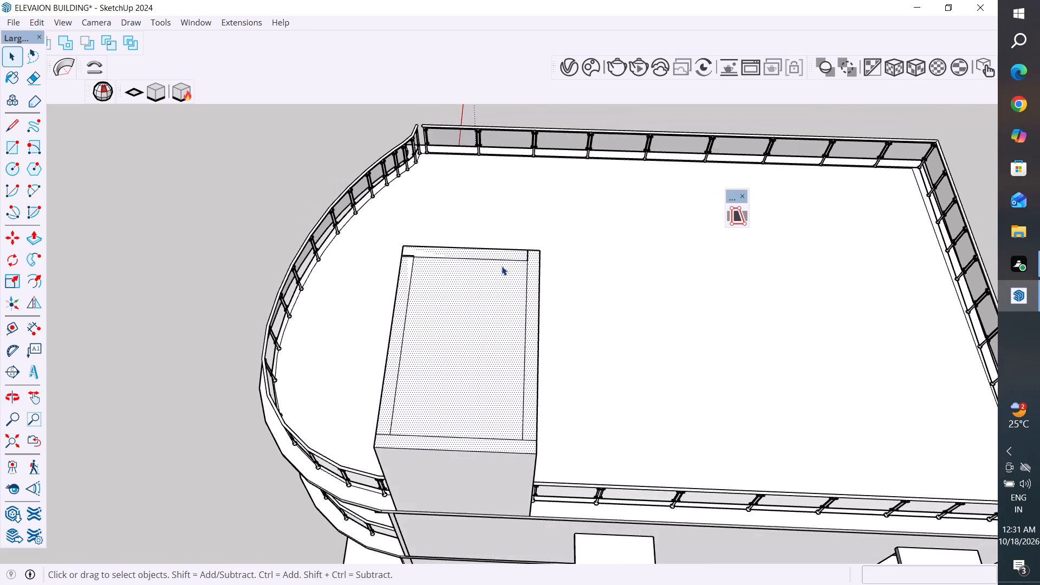
pyautogui.scroll(1, 502, 266)
pyautogui.press('m')
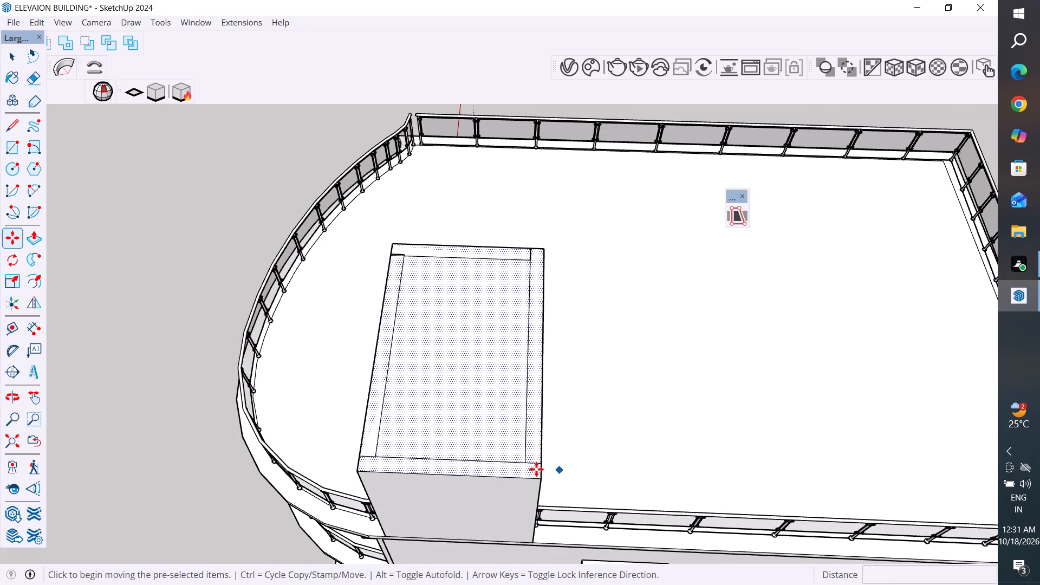
pyautogui.click(538, 476)
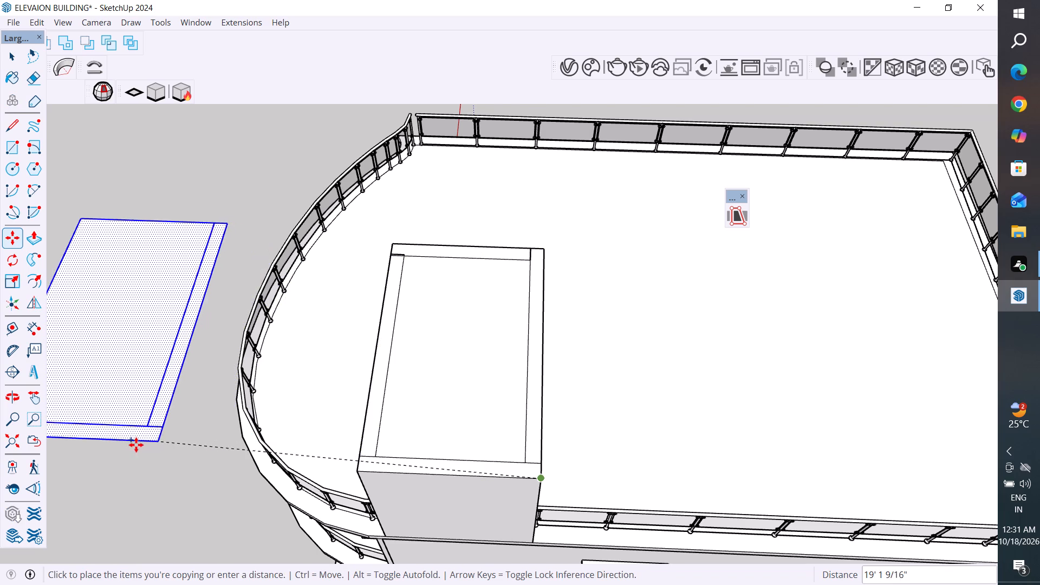
pyautogui.click(158, 450)
pyautogui.scroll(-2, 693, 520)
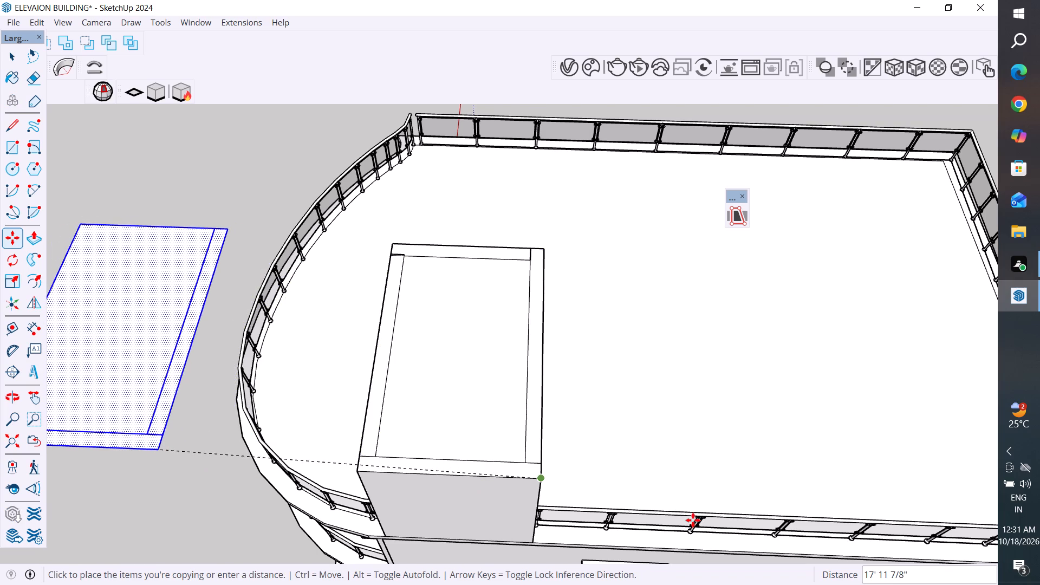
pyautogui.scroll(-5, 693, 520)
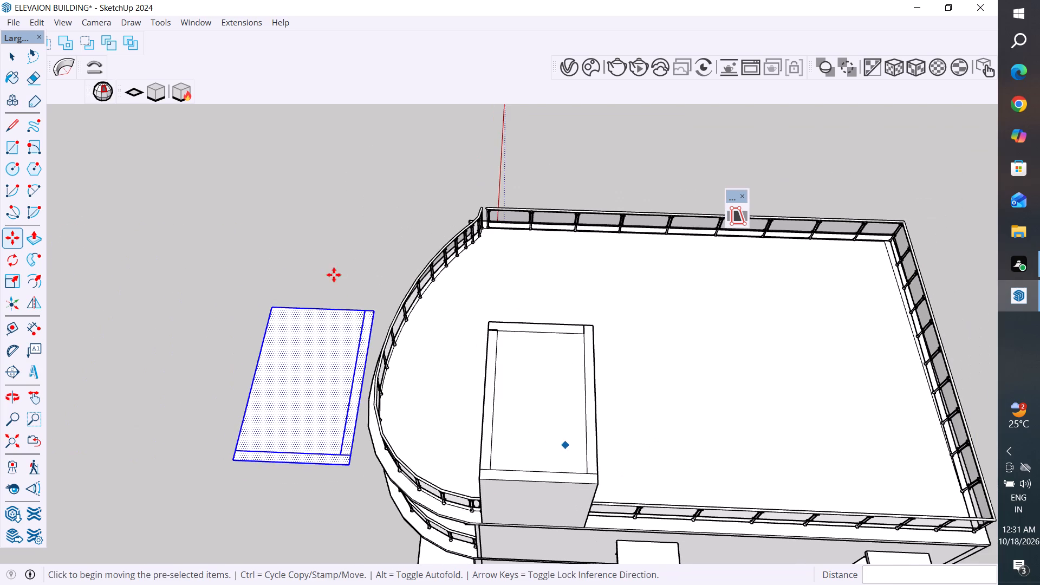
# Delete the original inner roof face covering the stairwell opening.
pyautogui.click(18, 62)
pyautogui.click(530, 421)
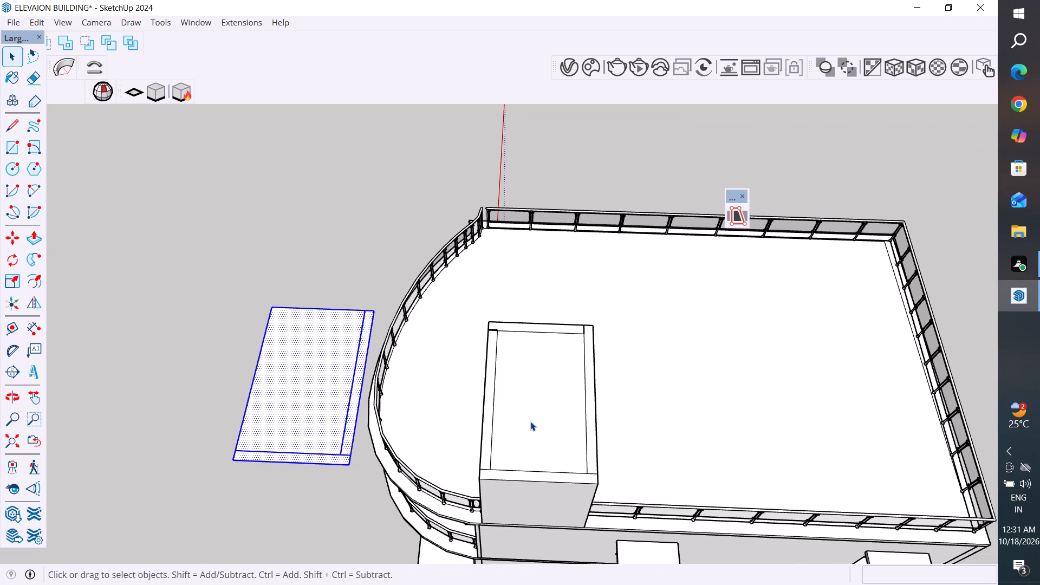
pyautogui.press('Delete')
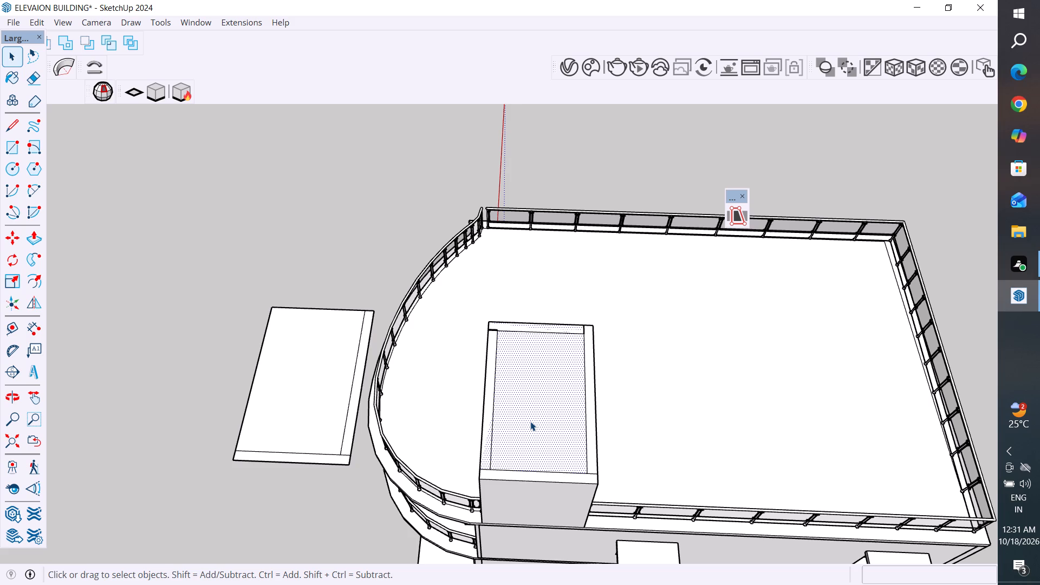
# Delete the two inner dividing edges on the copied roof rectangle, leaving a single face.
pyautogui.scroll(3, 338, 453)
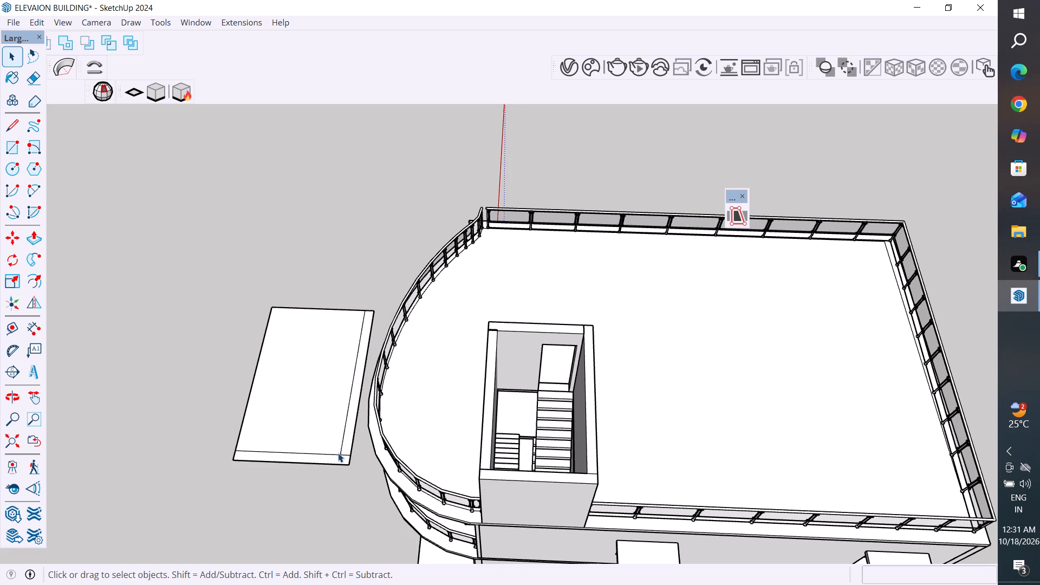
pyautogui.click(345, 432)
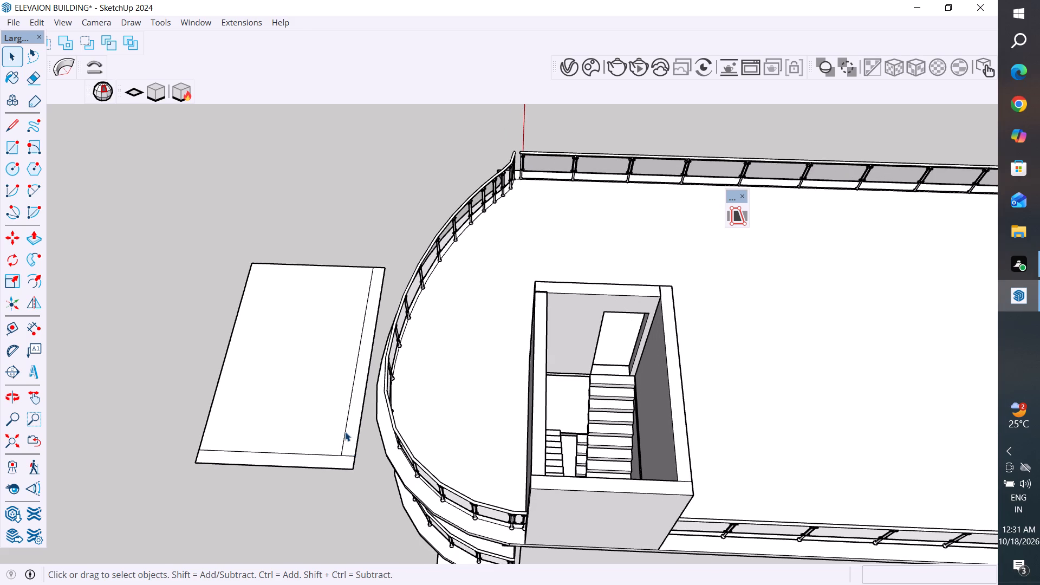
pyautogui.press('Delete')
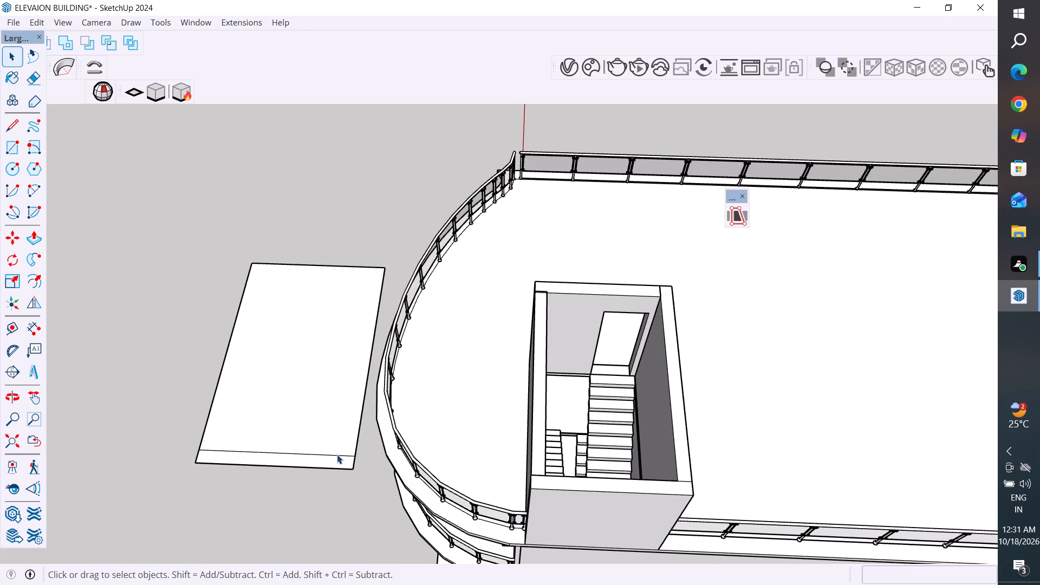
pyautogui.click(337, 454)
pyautogui.press('Delete')
# Push/Pull the copied roof rectangle upward 9" into a slab.
pyautogui.scroll(2, 276, 394)
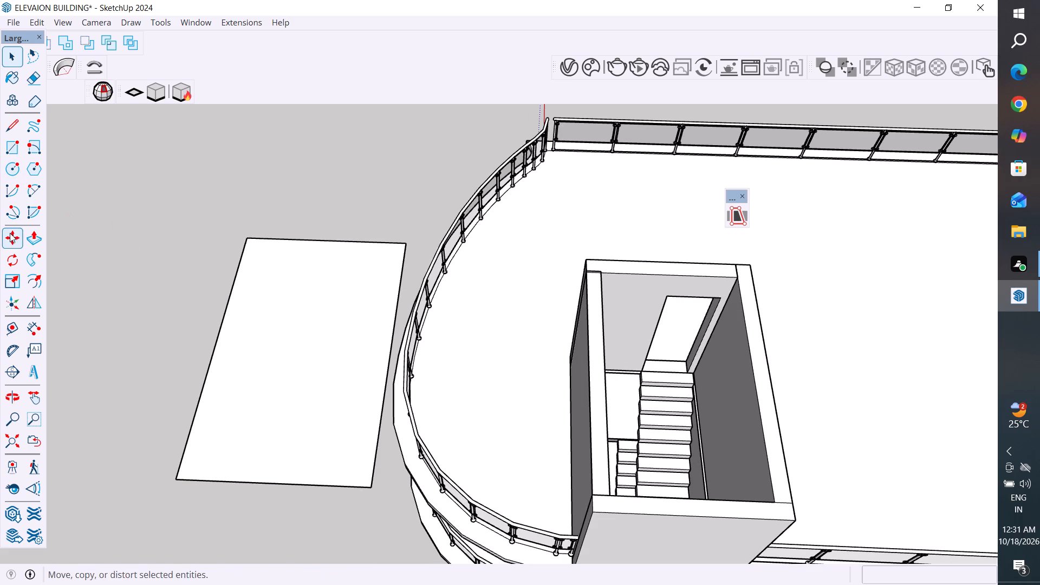
pyautogui.click(35, 235)
pyautogui.moveTo(301, 456); pyautogui.dragTo(303, 456, button='middle')
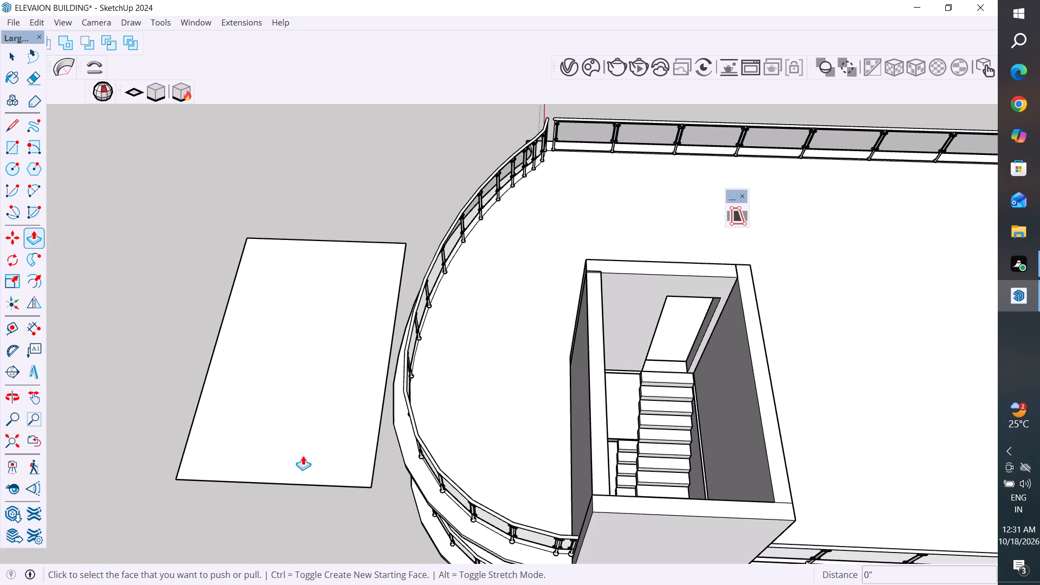
pyautogui.moveTo(303, 456); pyautogui.dragTo(314, 380, button='middle')
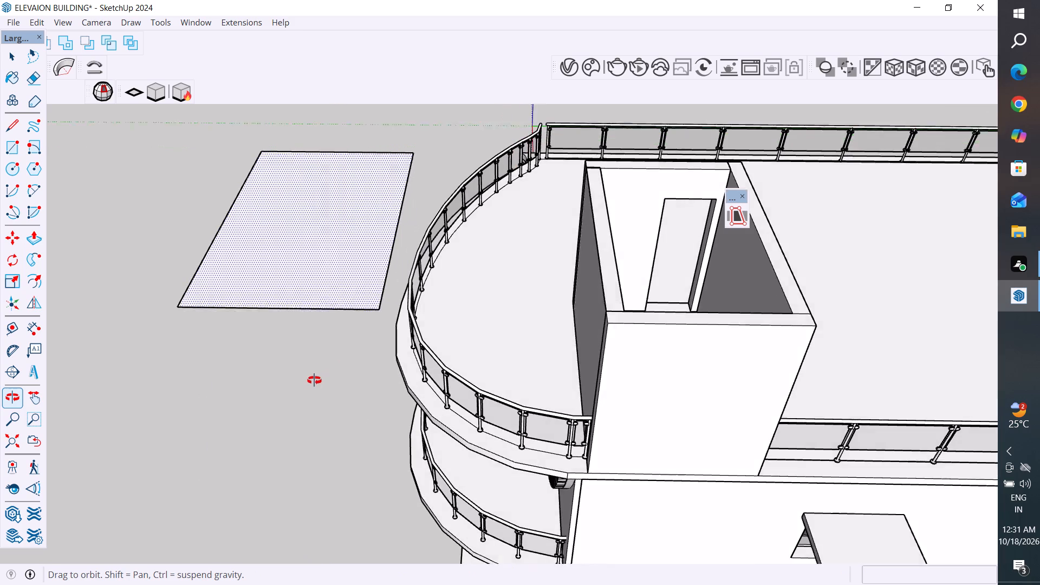
pyautogui.moveTo(314, 380); pyautogui.dragTo(313, 381, button='middle')
pyautogui.click(330, 298)
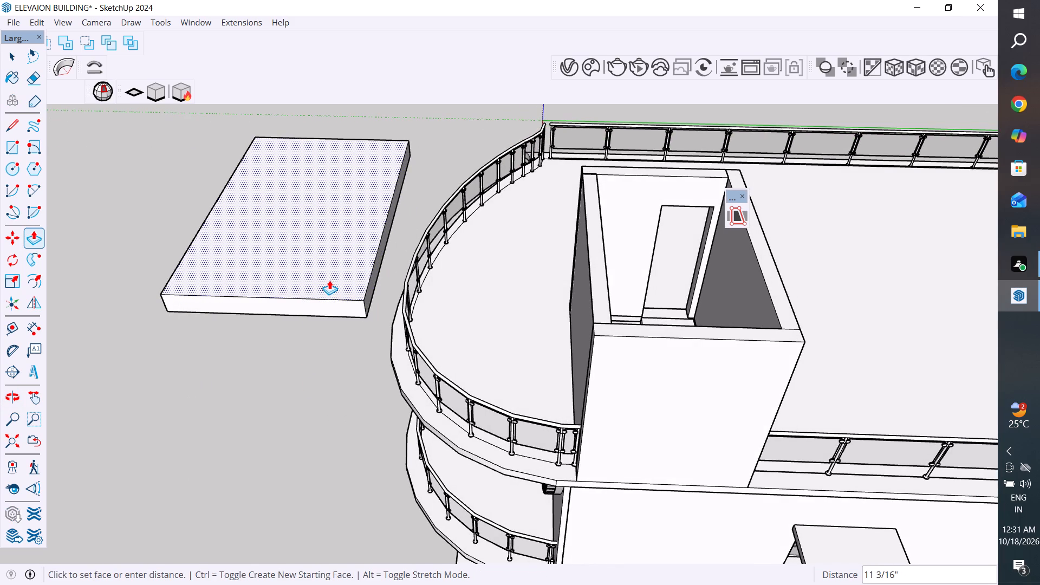
pyautogui.press('9')
pyautogui.hotkey('shift', '"')
pyautogui.press('Return')
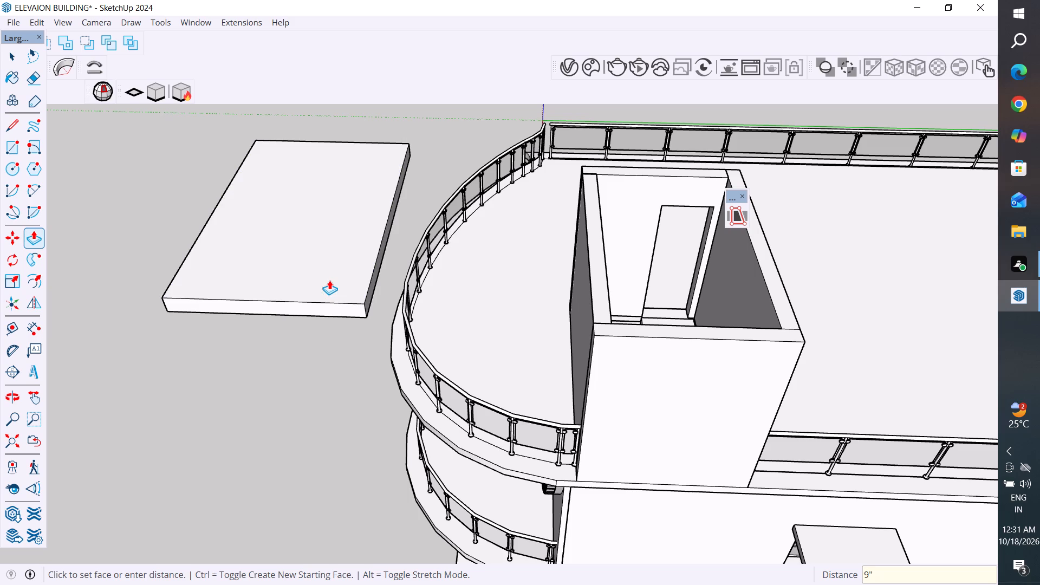
pyautogui.click(21, 51)
pyautogui.click(5, 53)
pyautogui.click(140, 350)
pyautogui.scroll(-1, 295, 421)
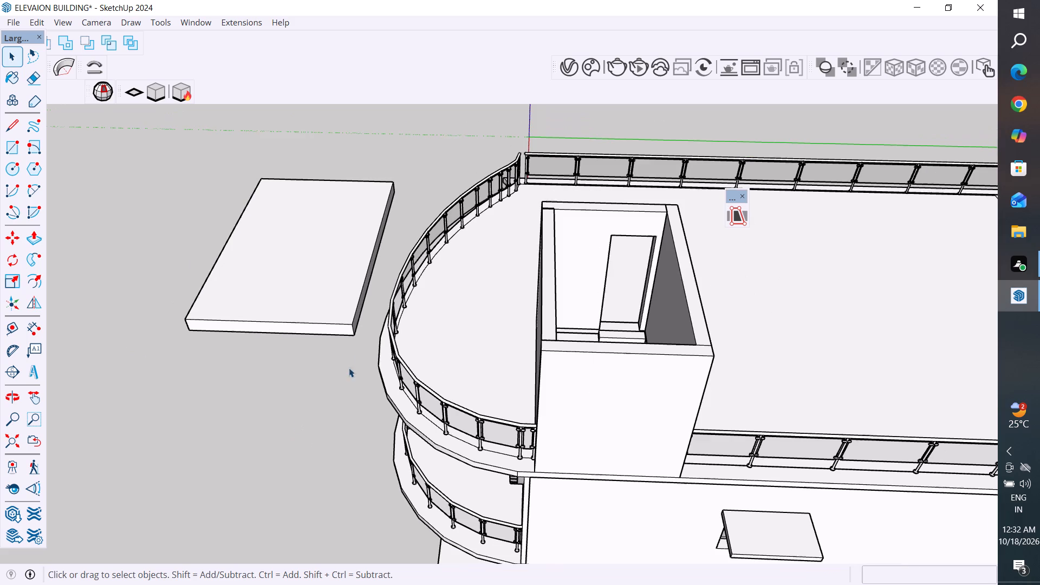
# Select the slab's top face with its bounding edges and make them a group.
pyautogui.moveTo(321, 389); pyautogui.dragTo(337, 389, button='middle')
pyautogui.tripleClick(341, 297)
pyautogui.doubleClick(341, 297)
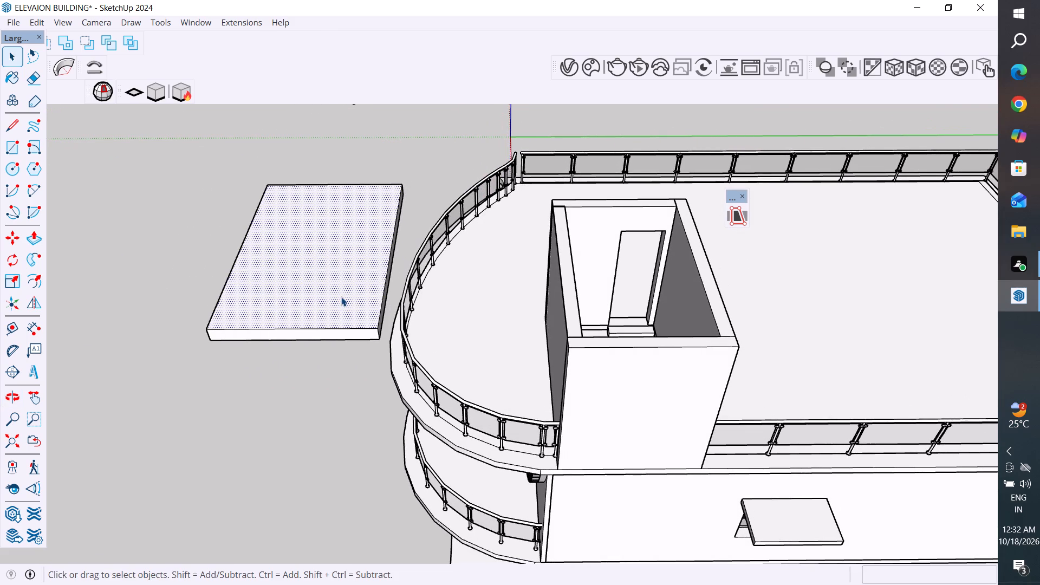
pyautogui.rightClick(341, 297)
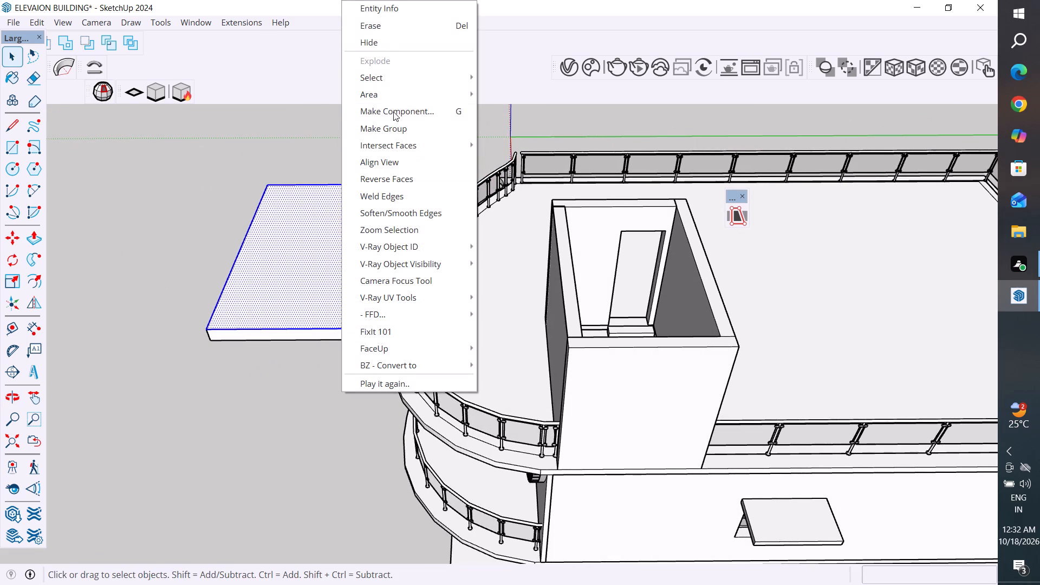
pyautogui.click(396, 125)
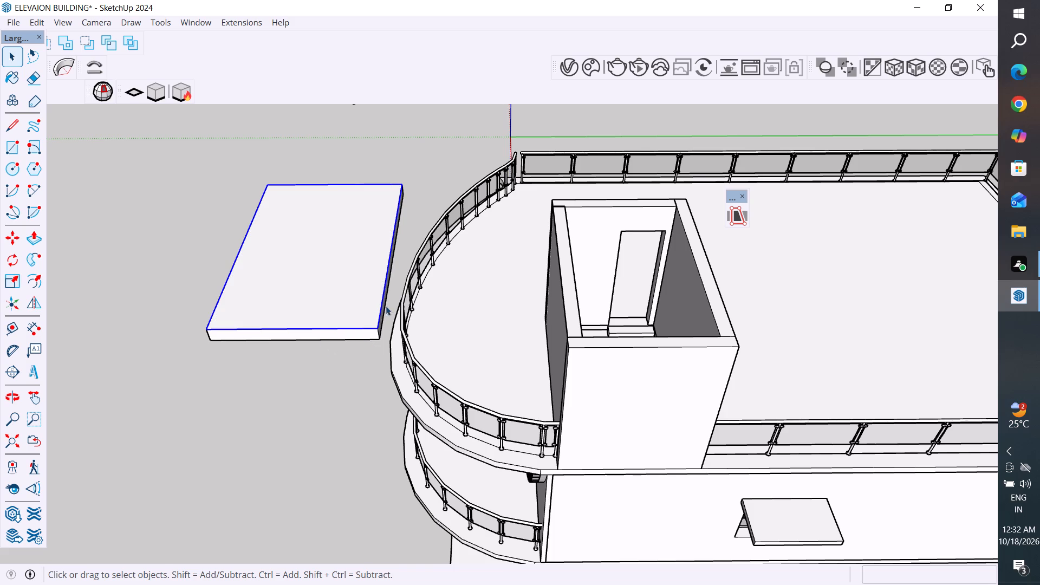
# Select the entire roof slab beside the building, including the grouped top face, and make it one group.
pyautogui.moveTo(368, 352); pyautogui.dragTo(276, 408, button='middle')
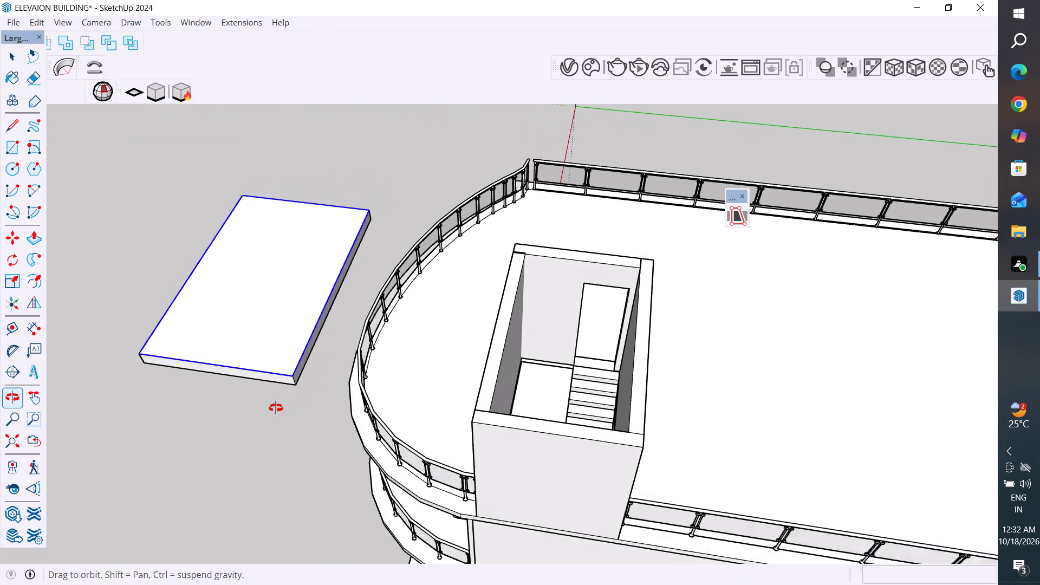
pyautogui.moveTo(276, 408); pyautogui.dragTo(248, 369, button='middle')
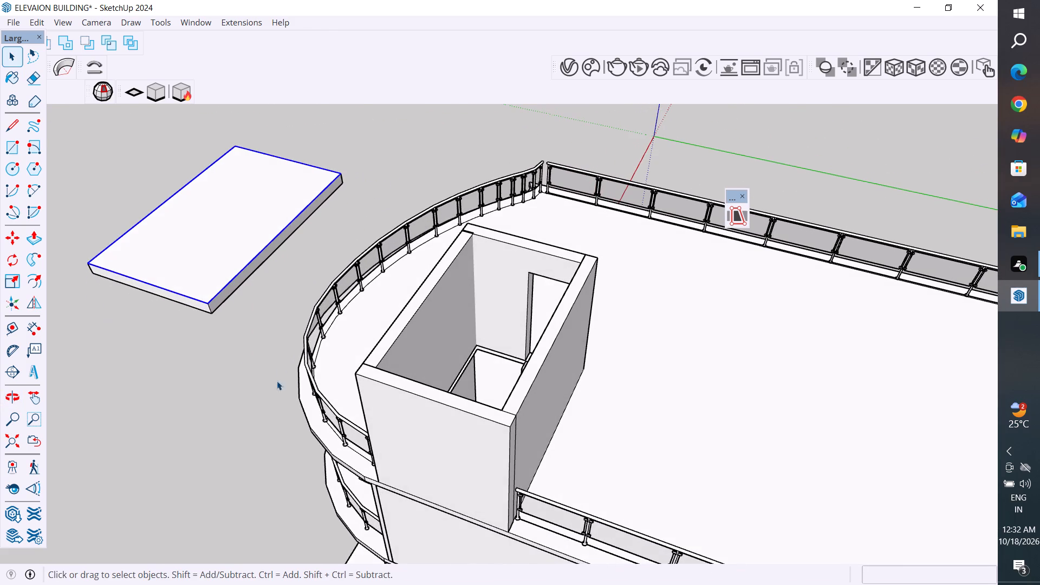
pyautogui.scroll(-5, 532, 450)
pyautogui.moveTo(817, 424); pyautogui.dragTo(521, 459, button='middle')
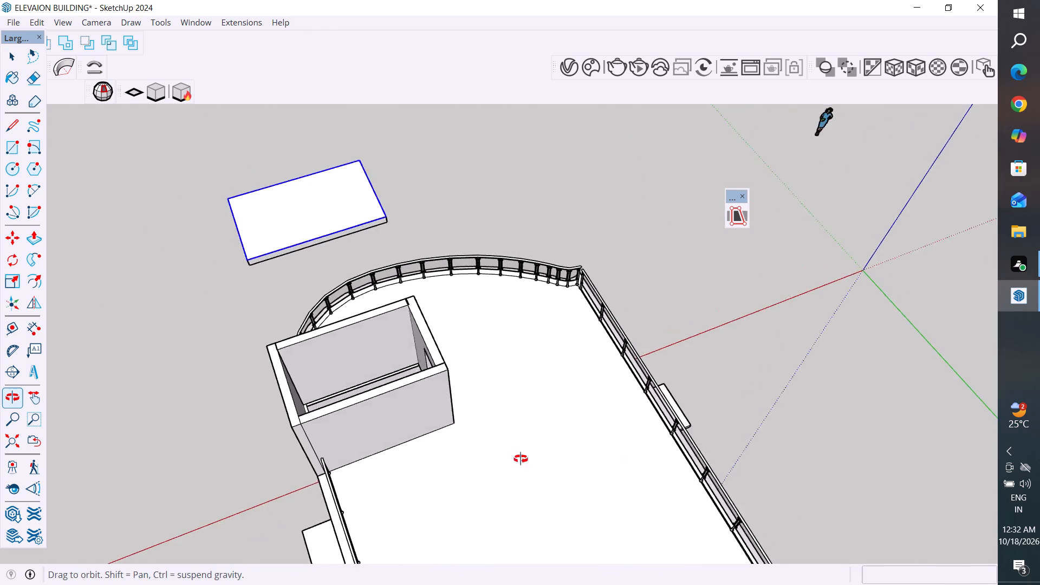
pyautogui.moveTo(521, 459); pyautogui.dragTo(503, 366, button='middle')
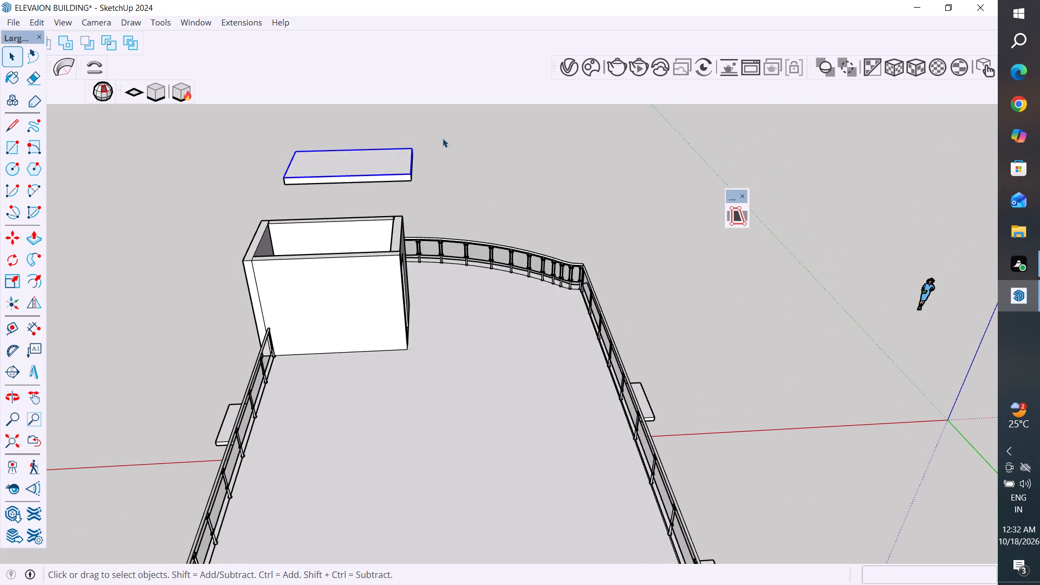
pyautogui.moveTo(447, 126); pyautogui.dragTo(226, 198)
pyautogui.rightClick(307, 178)
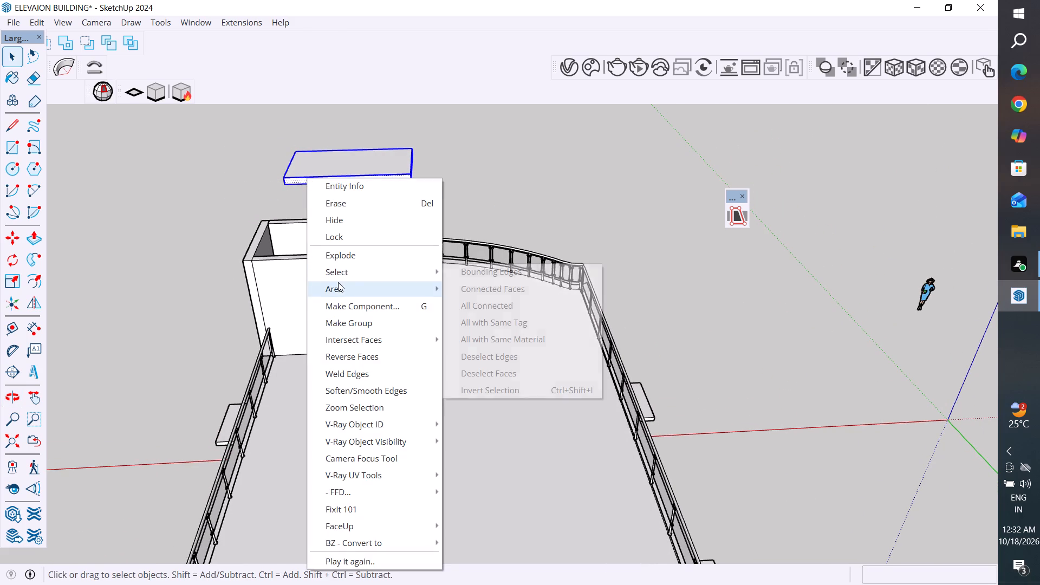
pyautogui.click(387, 318)
pyautogui.click(589, 229)
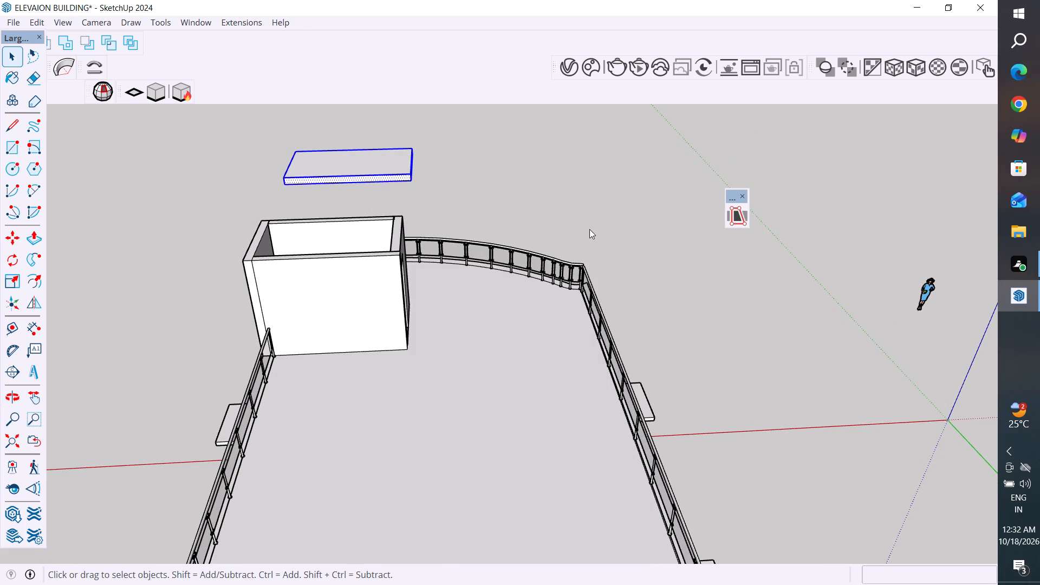
# Move the roof slab group by its lower corner onto the matching top corner of the stairwell walls, covering the enclosure.
pyautogui.scroll(-5, 646, 399)
pyautogui.moveTo(399, 450); pyautogui.dragTo(598, 459, button='middle')
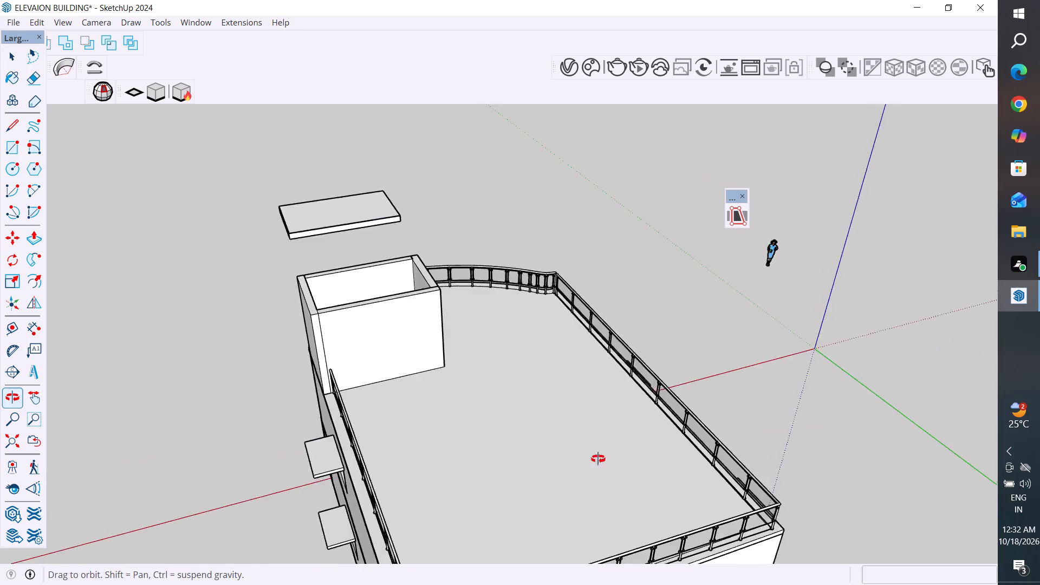
pyautogui.moveTo(598, 459); pyautogui.dragTo(882, 419, button='middle')
pyautogui.scroll(4, 271, 399)
pyautogui.scroll(4, 301, 346)
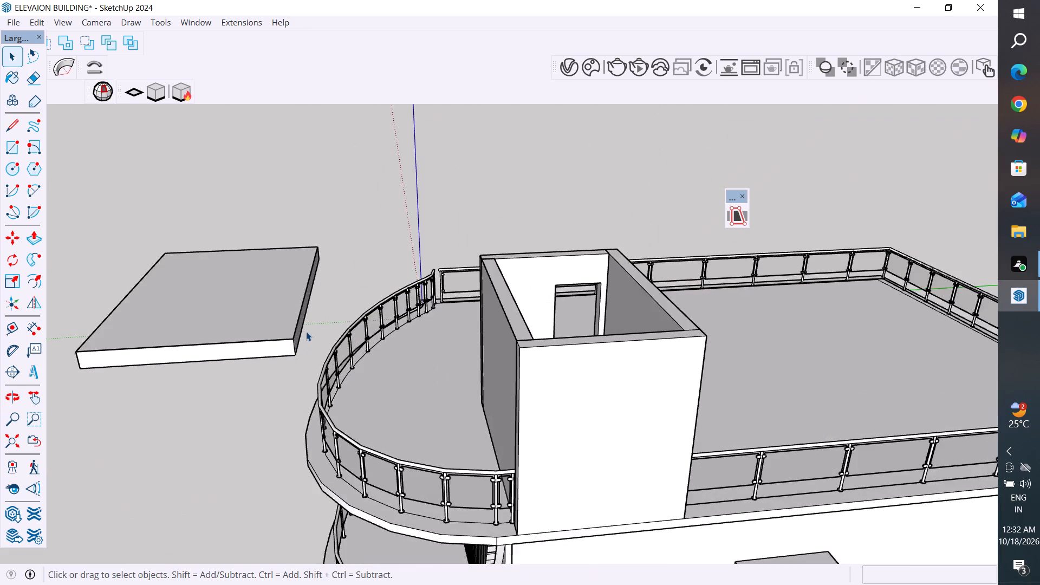
pyautogui.scroll(-5, 275, 390)
pyautogui.click(238, 367)
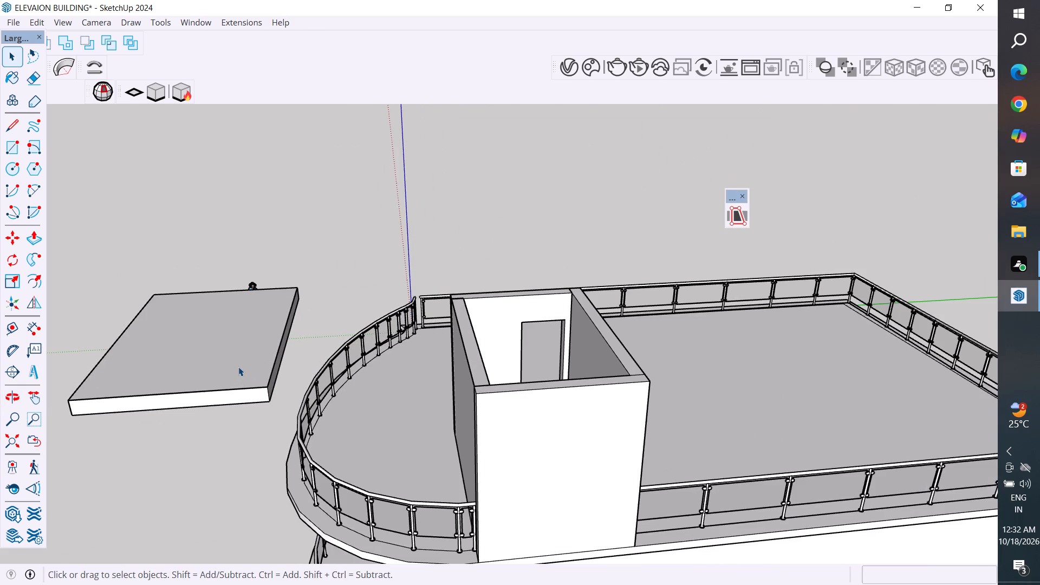
pyautogui.press('m')
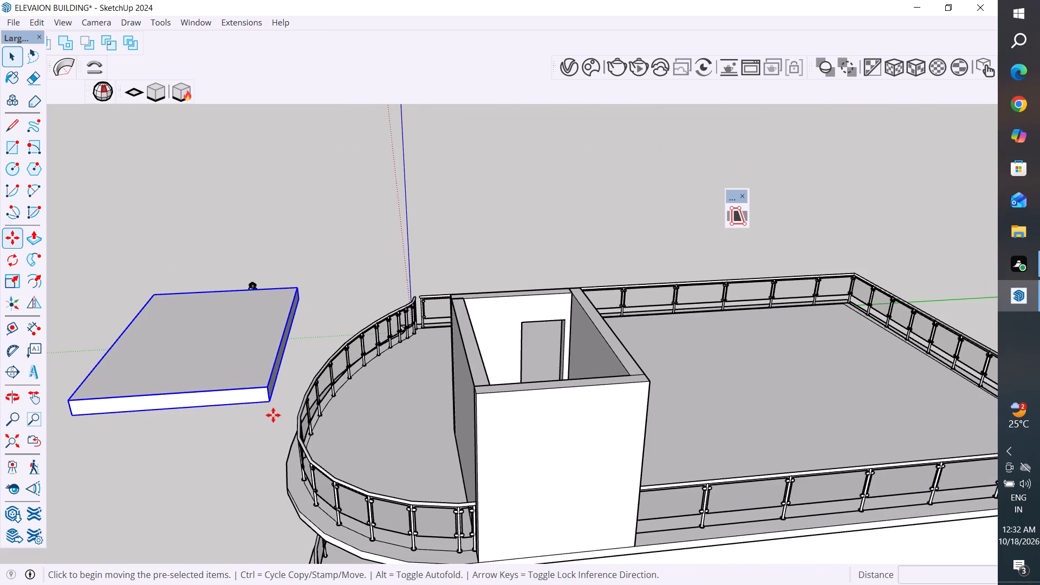
pyautogui.click(272, 402)
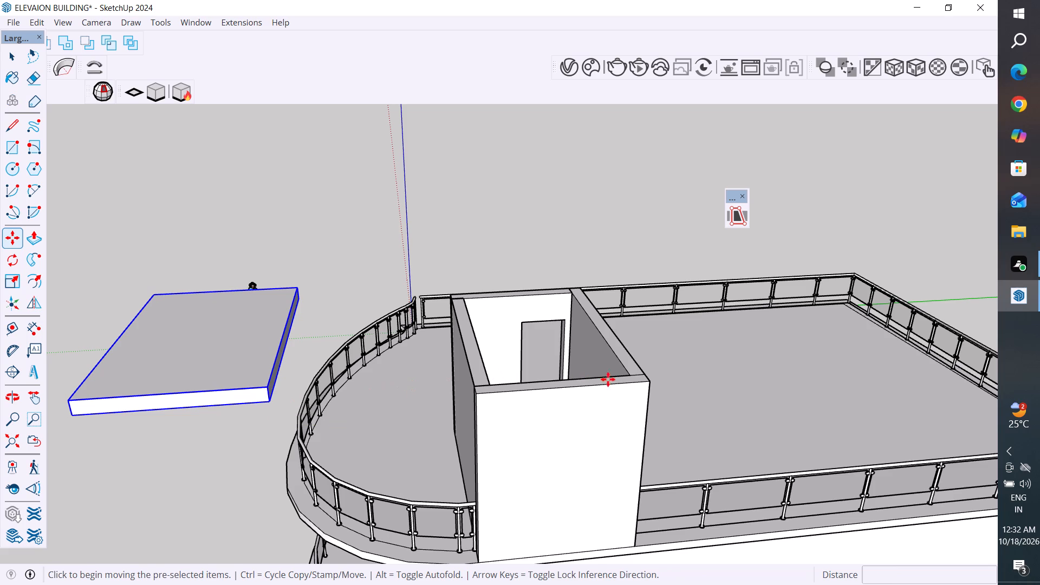
pyautogui.click(653, 382)
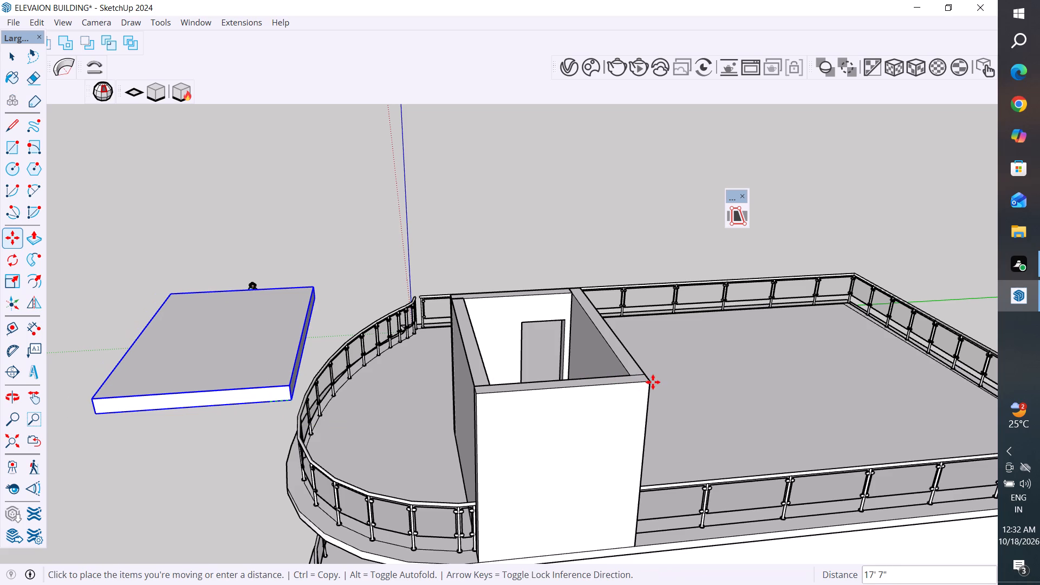
pyautogui.scroll(3, 653, 382)
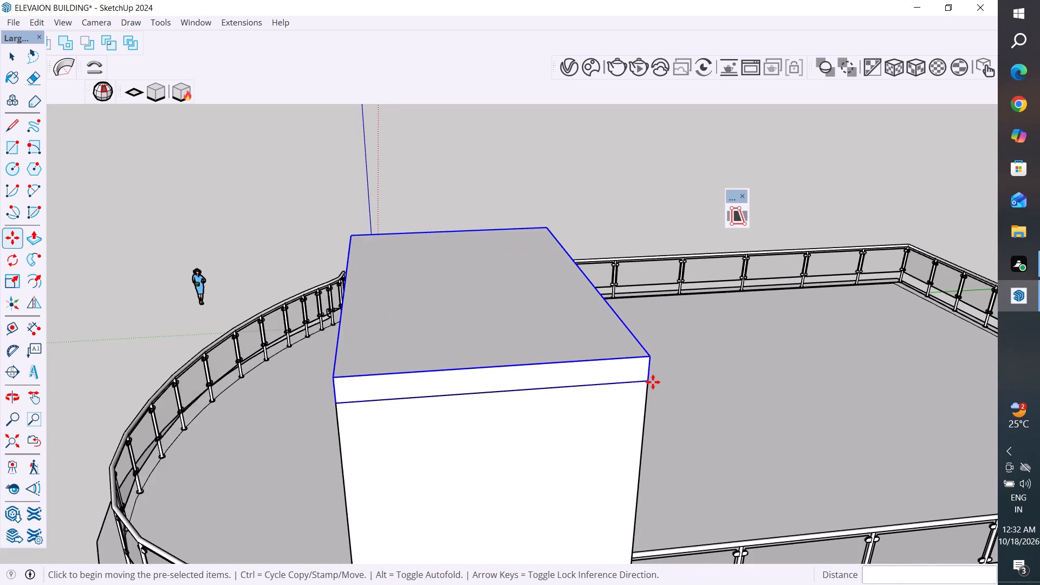
pyautogui.scroll(5, 653, 382)
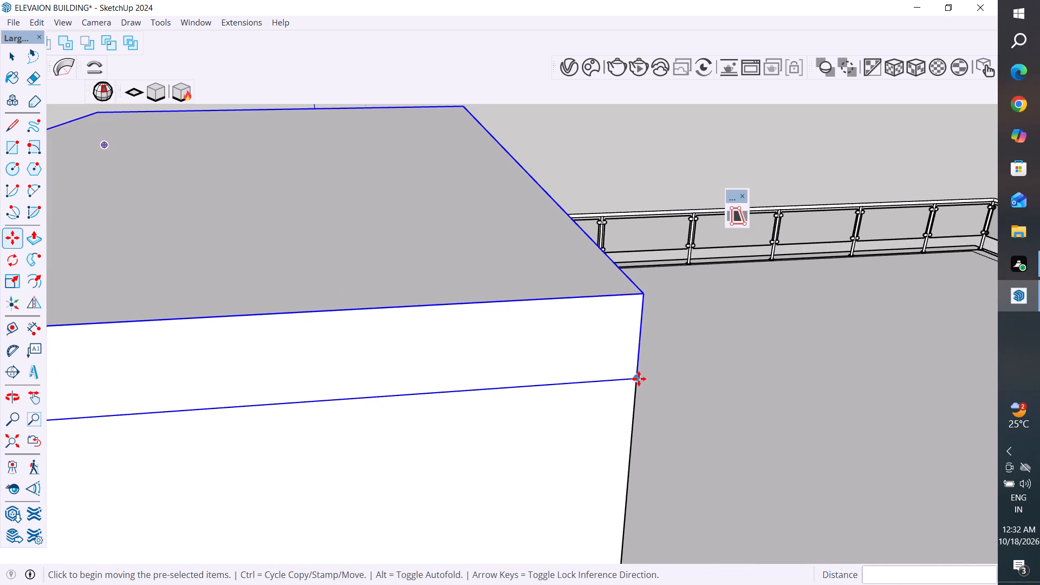
pyautogui.click(639, 379)
pyautogui.scroll(-11, 704, 417)
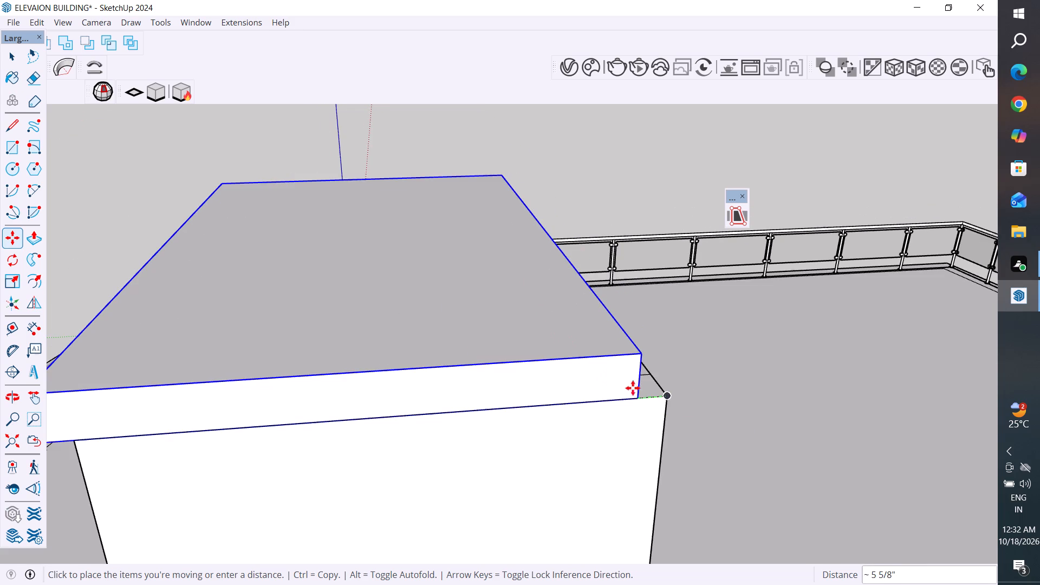
pyautogui.doubleClick(666, 395)
pyautogui.scroll(-5, 703, 446)
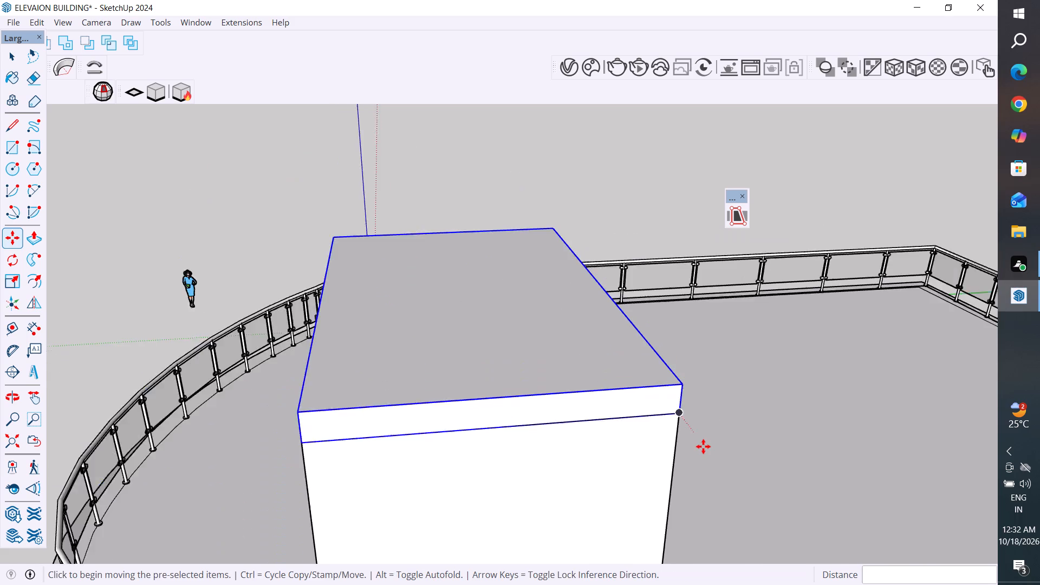
pyautogui.scroll(-16, 703, 446)
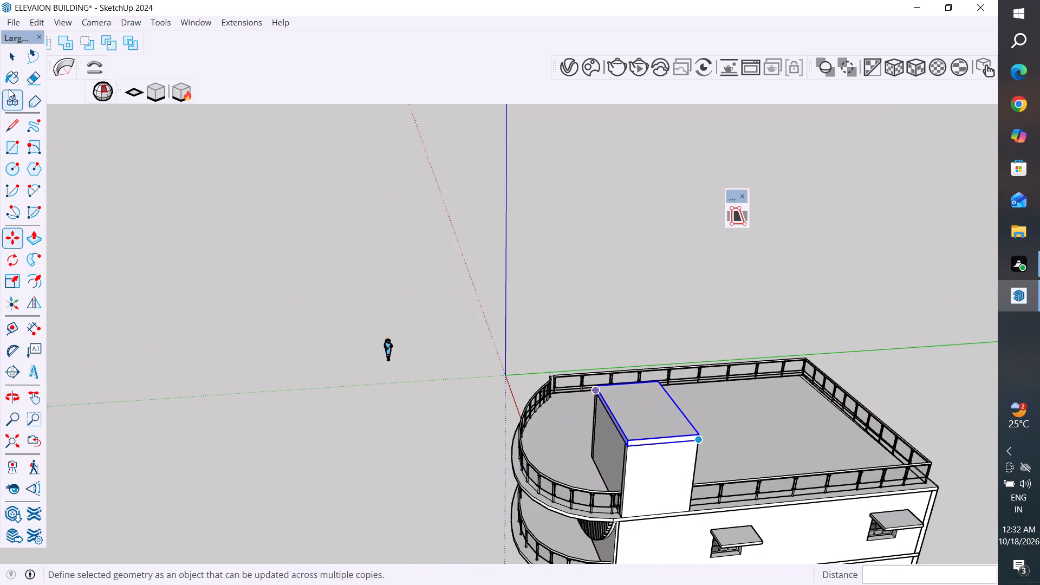
pyautogui.click(18, 57)
pyautogui.click(269, 189)
# Examine the covered stairwell, curved balconies, and the curved underside of the upper staircase from around the building.
pyautogui.scroll(-6, 510, 390)
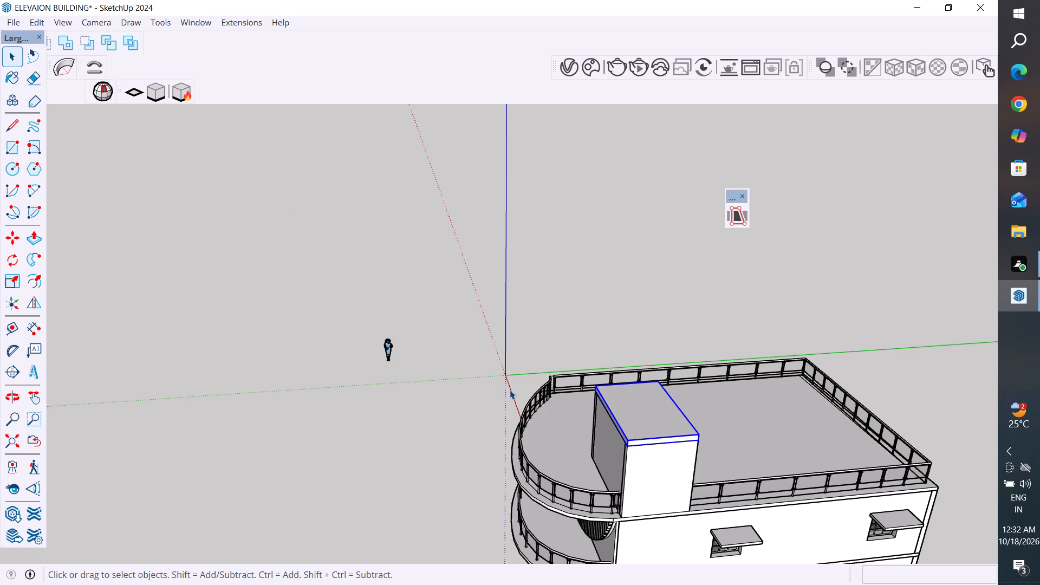
pyautogui.moveTo(511, 451); pyautogui.dragTo(899, 393, button='middle')
pyautogui.scroll(5, 716, 400)
pyautogui.scroll(4, 640, 388)
pyautogui.moveTo(645, 407); pyautogui.dragTo(836, 432, button='middle')
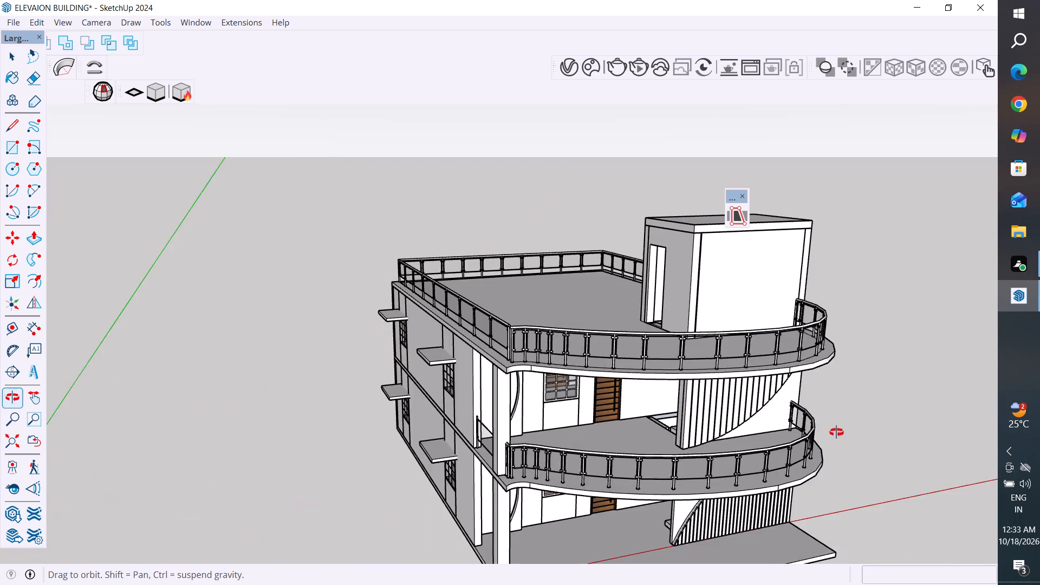
pyautogui.moveTo(836, 432); pyautogui.dragTo(874, 439, button='middle')
pyautogui.scroll(12, 786, 389)
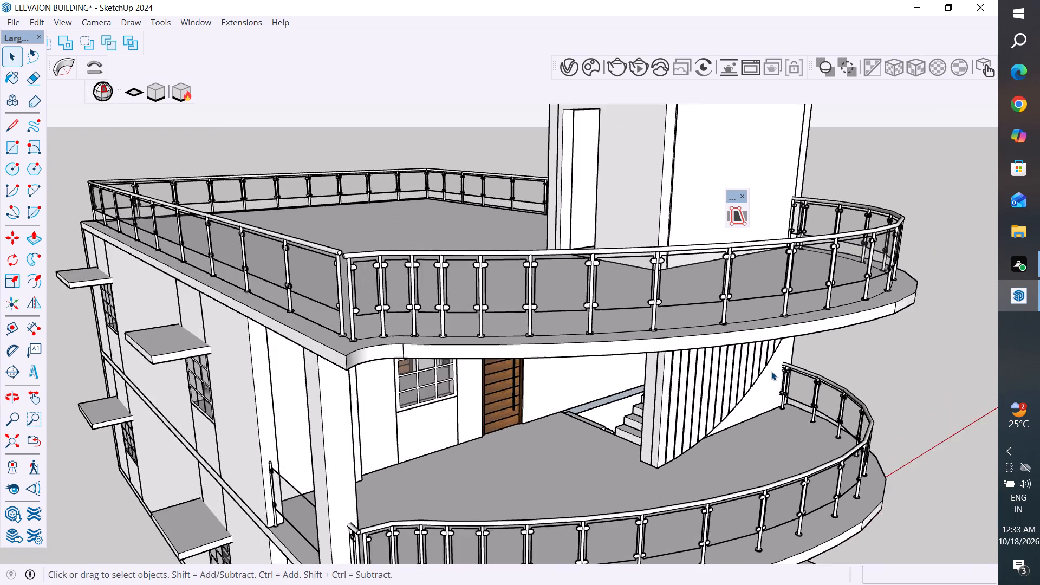
pyautogui.scroll(14, 771, 371)
pyautogui.moveTo(774, 372); pyautogui.dragTo(751, 385, button='middle')
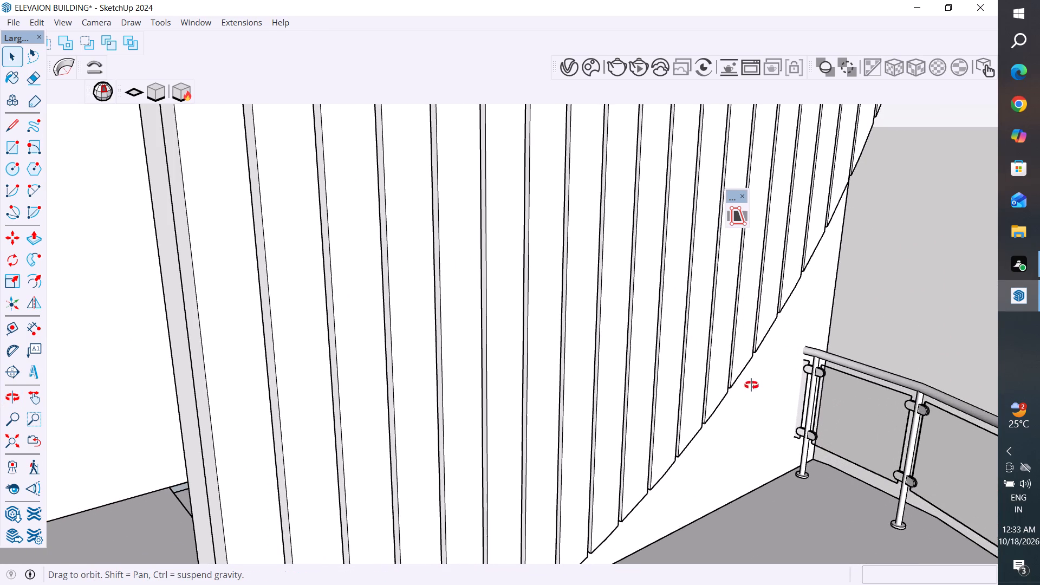
pyautogui.moveTo(751, 385); pyautogui.dragTo(521, 402, button='middle')
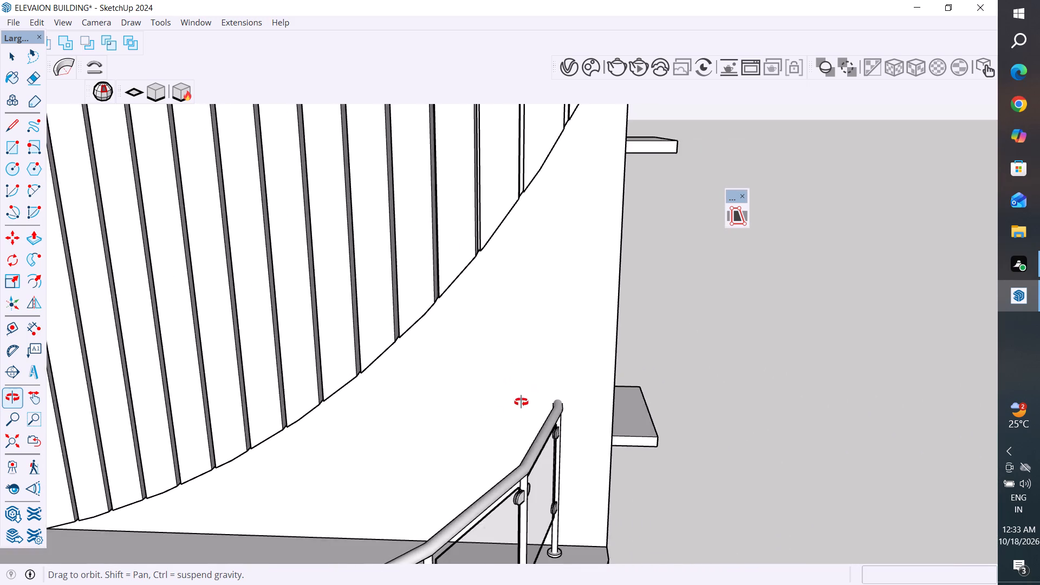
pyautogui.moveTo(521, 402); pyautogui.dragTo(360, 449, button='middle')
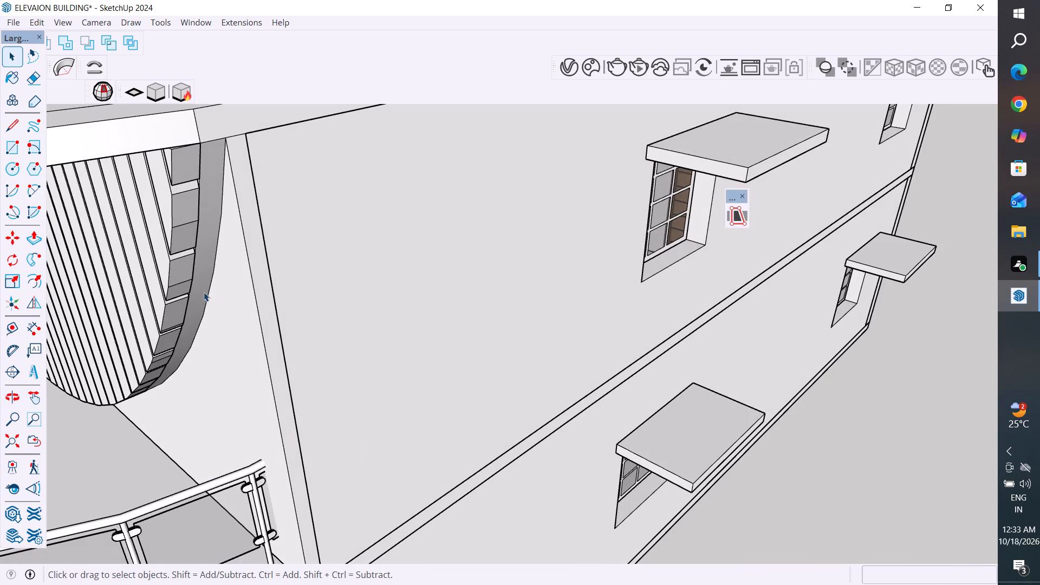
pyautogui.click(200, 278)
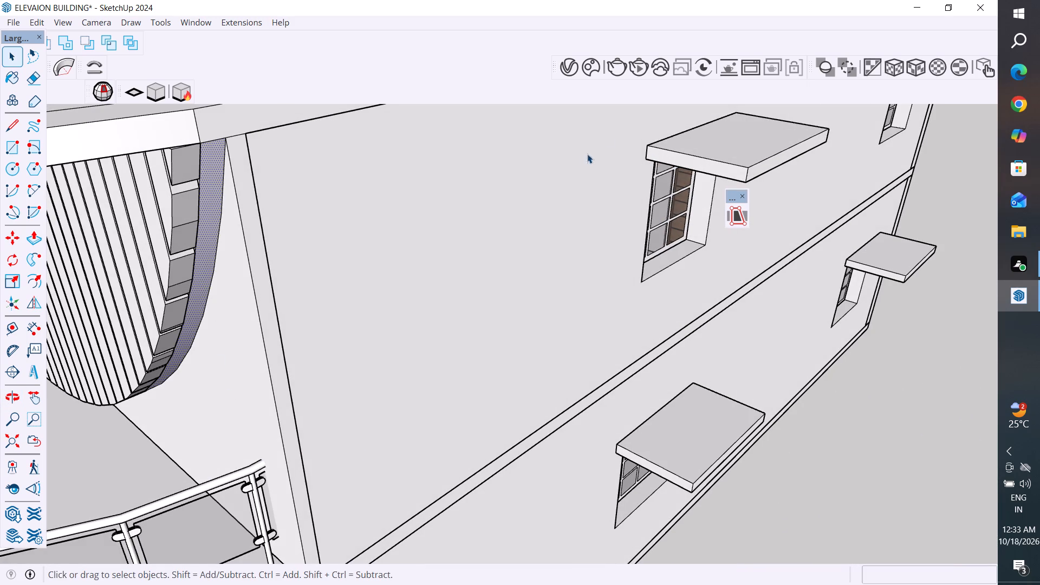
# Open the V-Ray Asset Editor and position its window clear of the curved balconies.
pyautogui.click(567, 71)
pyautogui.scroll(-14, 677, 461)
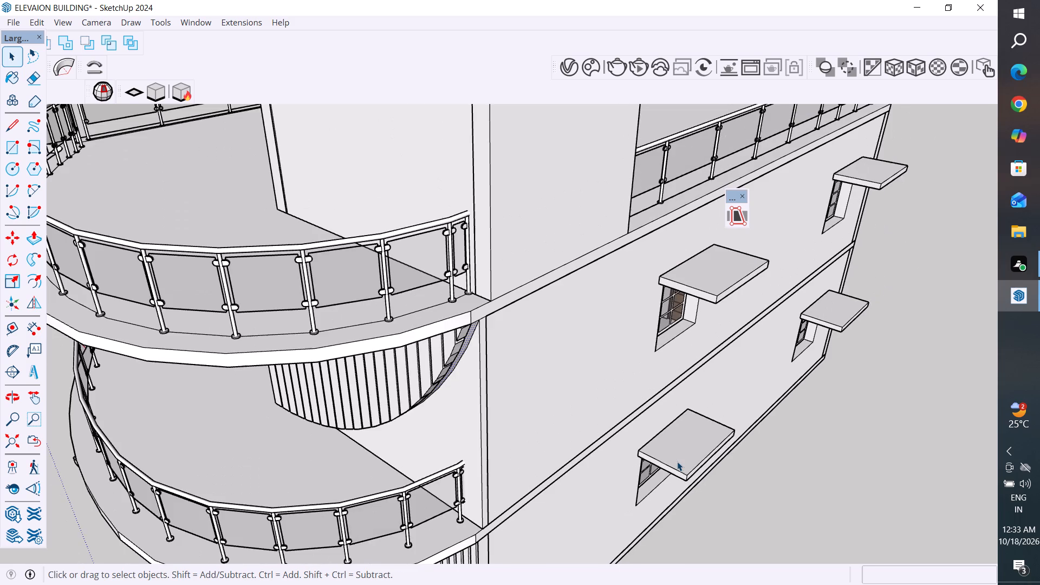
pyautogui.scroll(-5, 677, 461)
pyautogui.scroll(-5, 762, 448)
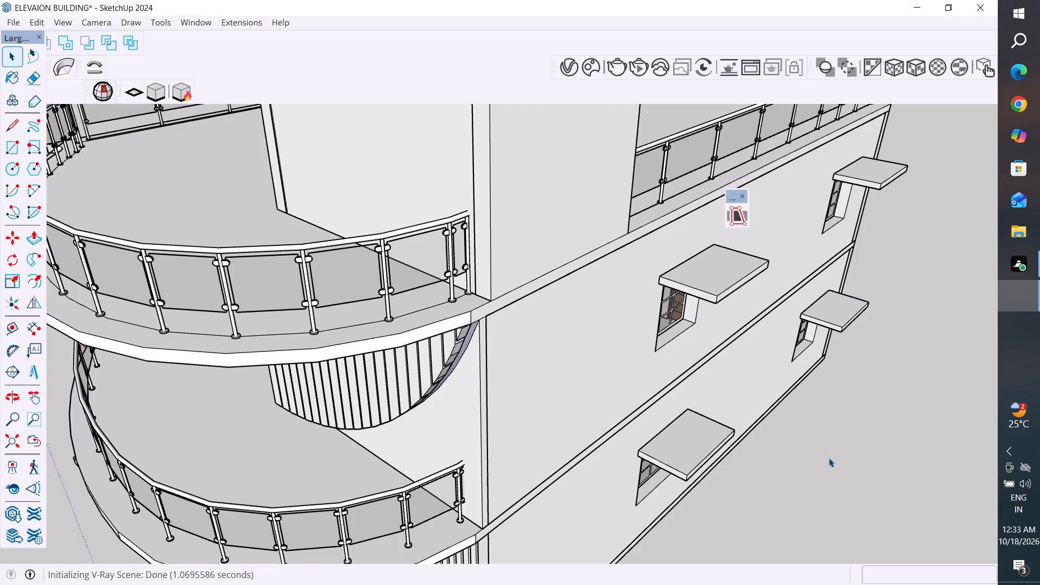
pyautogui.scroll(-5, 593, 418)
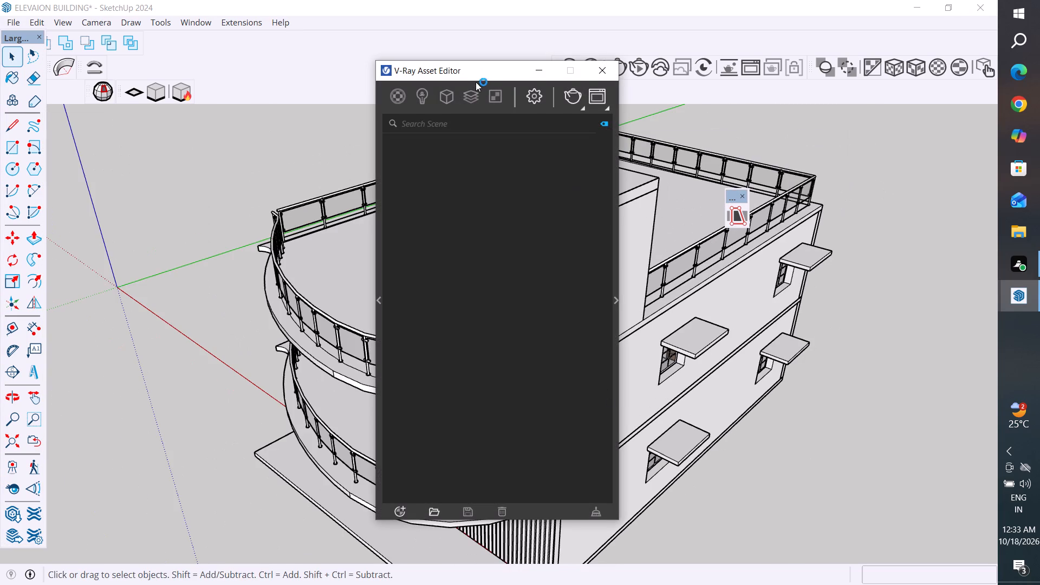
pyautogui.moveTo(479, 75); pyautogui.dragTo(679, 114)
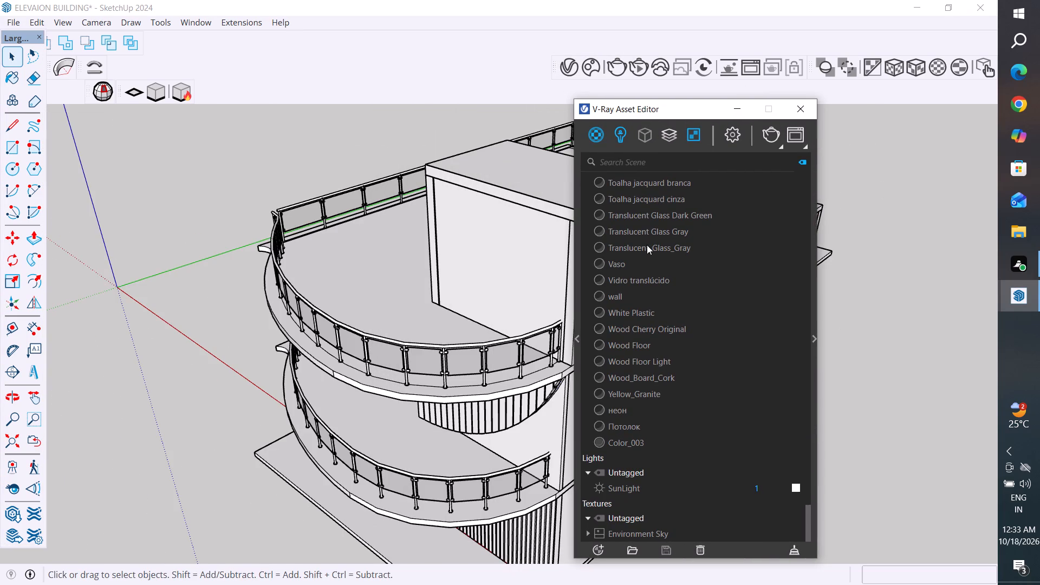
# Examine the scene's full material list in the V-Ray Asset Editor, from its first entry to its last.
pyautogui.scroll(12, 650, 414)
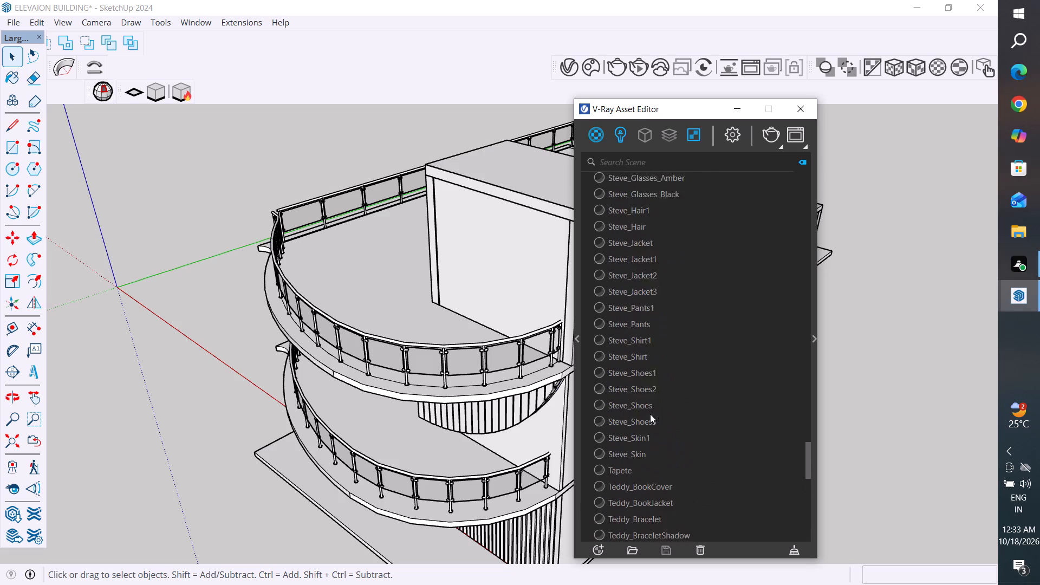
pyautogui.scroll(15, 650, 414)
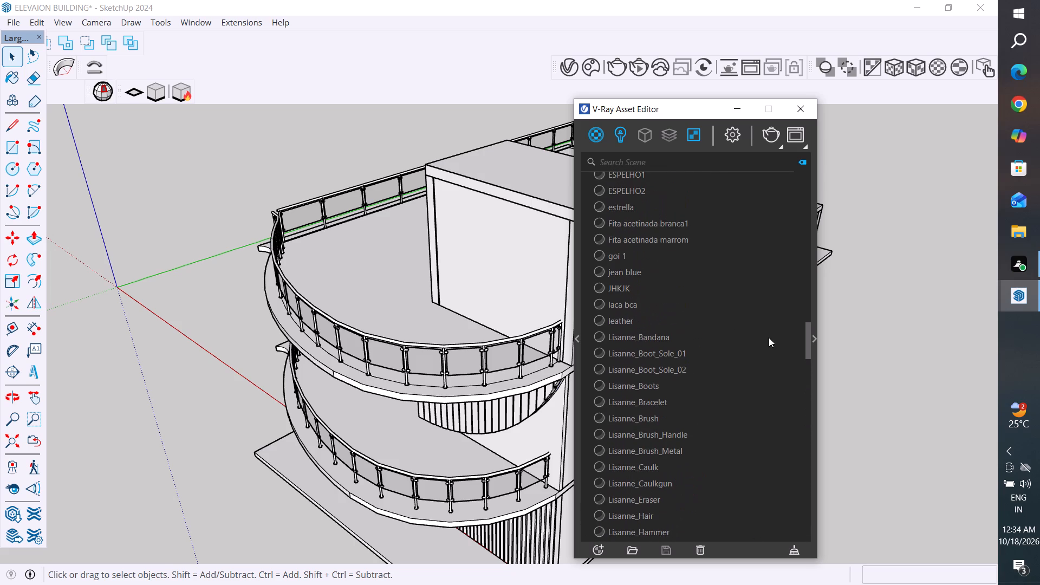
pyautogui.moveTo(809, 342); pyautogui.dragTo(859, 113)
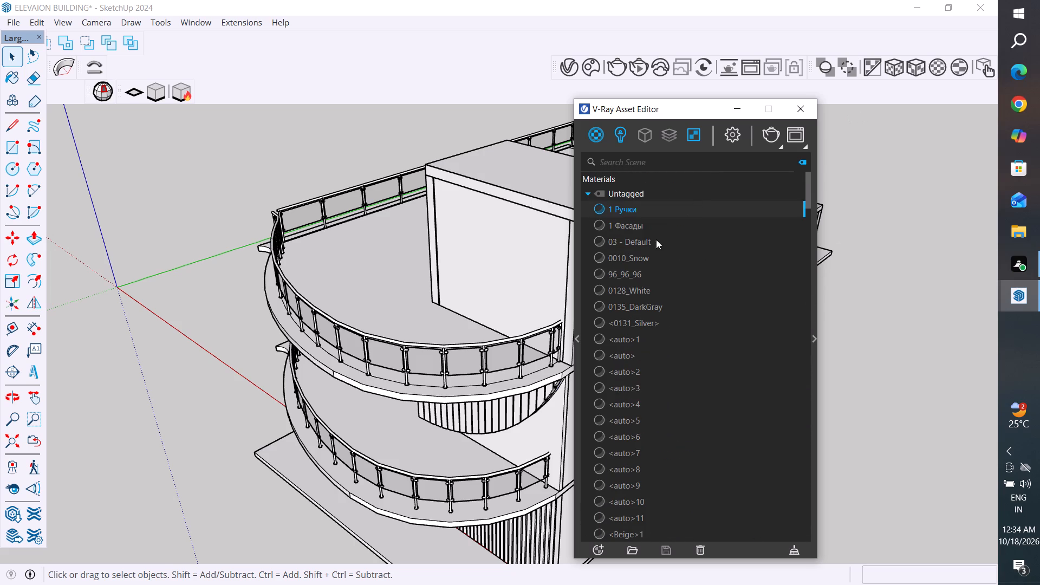
pyautogui.scroll(-20, 658, 369)
pyautogui.scroll(-5, 658, 369)
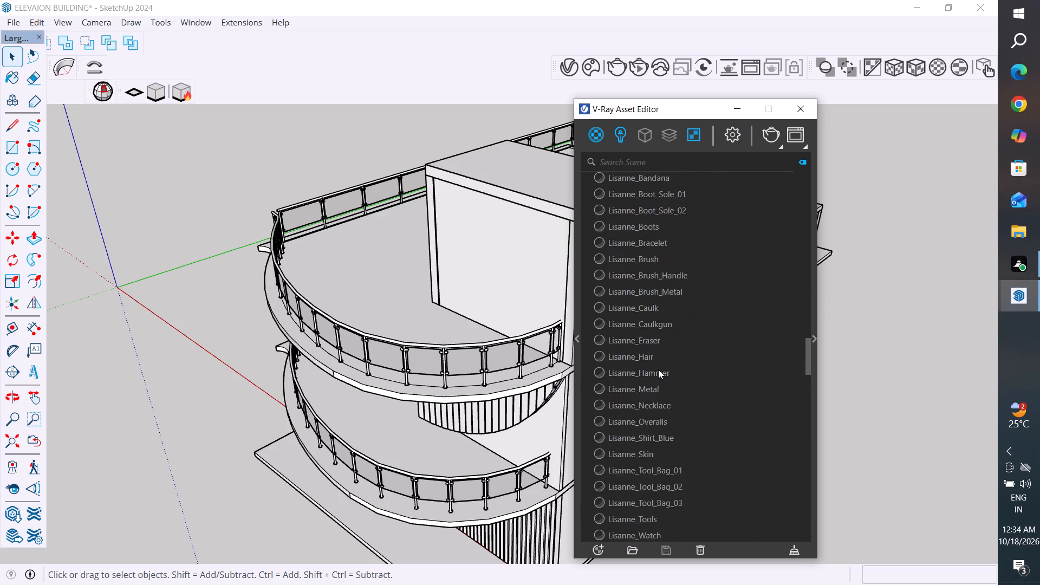
pyautogui.scroll(-20, 658, 369)
pyautogui.scroll(-6, 658, 369)
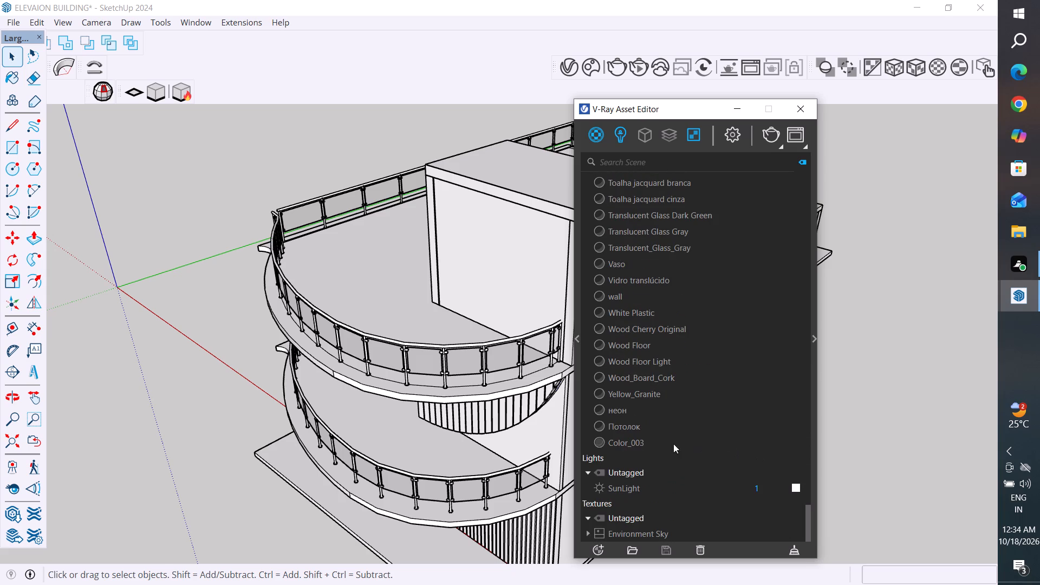
# Select all the scene's materials, from 1 Ручки through Color_003, and permanently delete them.
pyautogui.keyDown('ctrl'); pyautogui.click(631, 444); pyautogui.keyUp('ctrl')
pyautogui.keyDown('shift'); pyautogui.click(680, 383); pyautogui.keyUp('shift')
pyautogui.keyDown('shift'); pyautogui.scroll(-7, 680, 383); pyautogui.keyUp('shift')
pyautogui.scroll(-2, 639, 490)
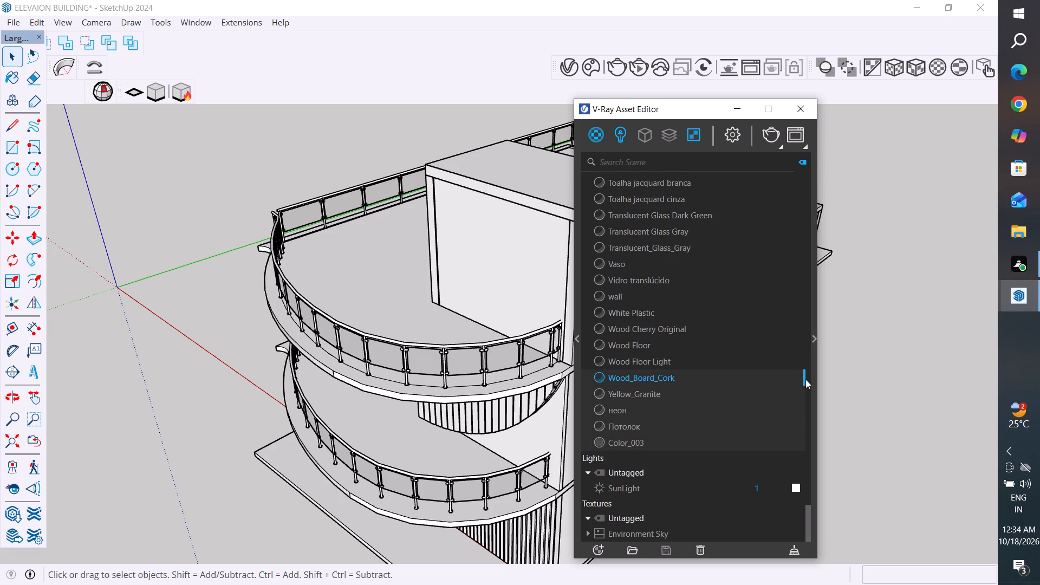
pyautogui.moveTo(808, 524); pyautogui.dragTo(816, 445)
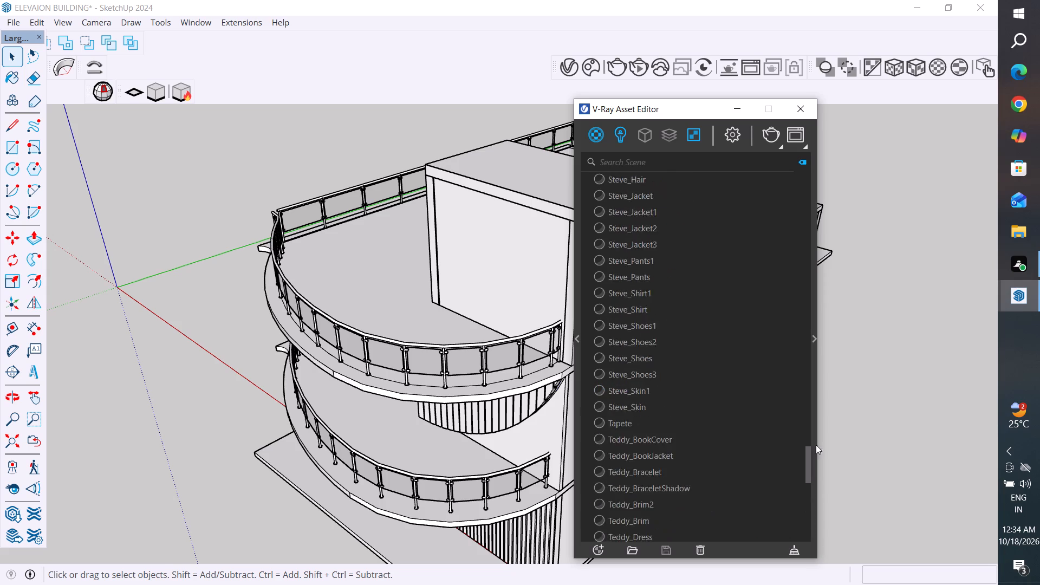
pyautogui.moveTo(816, 445); pyautogui.dragTo(860, 133)
pyautogui.keyDown('shift'); pyautogui.click(703, 215); pyautogui.keyUp('shift')
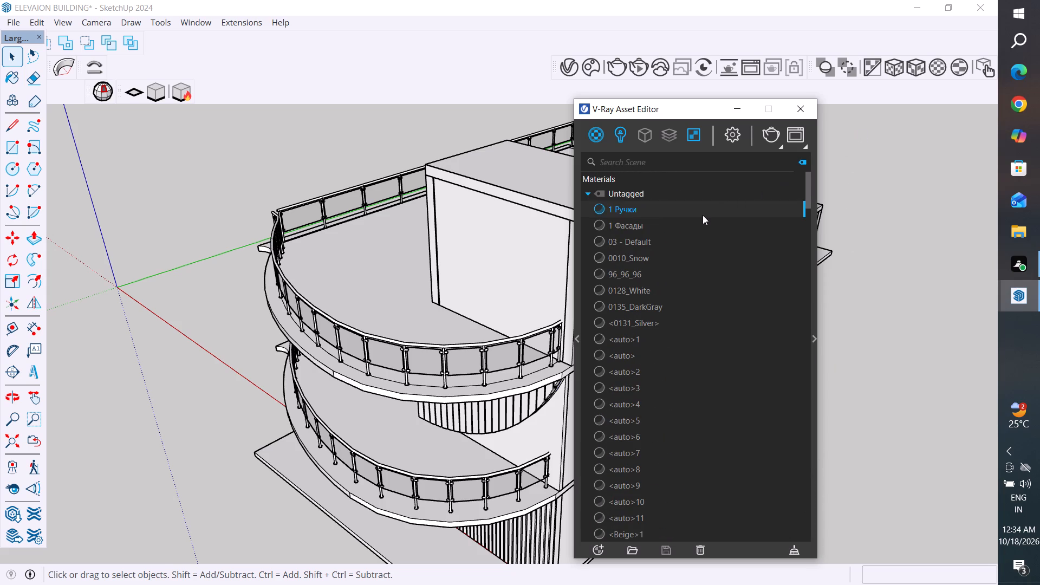
pyautogui.keyDown('shift'); pyautogui.click(695, 255); pyautogui.keyUp('shift')
pyautogui.keyDown('shift'); pyautogui.click(695, 333); pyautogui.keyUp('shift')
pyautogui.keyDown('shift'); pyautogui.click(688, 477); pyautogui.keyUp('shift')
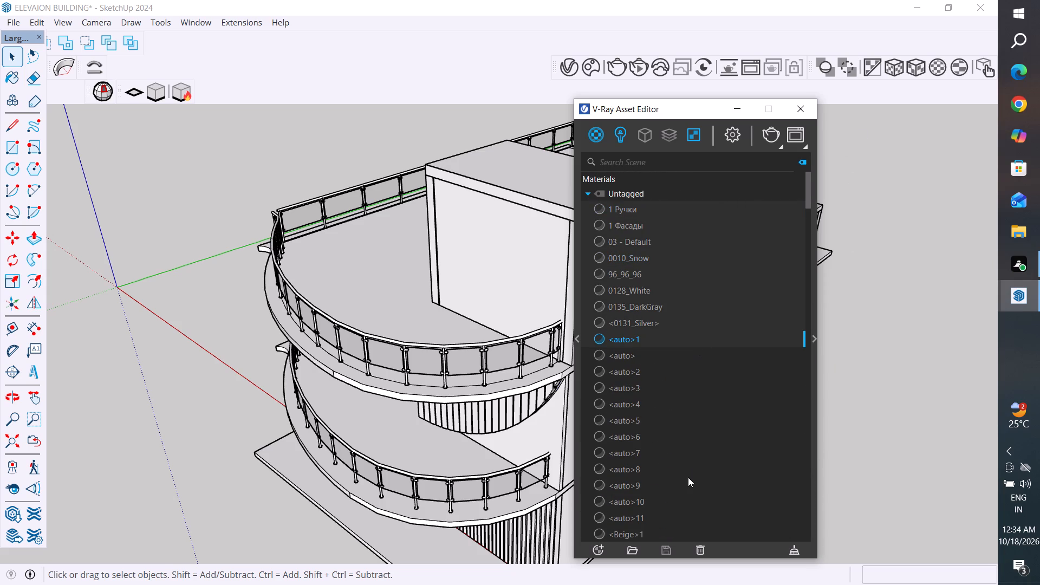
pyautogui.keyDown('shift'); pyautogui.scroll(-5, 730, 385); pyautogui.keyUp('shift')
pyautogui.keyDown('shift'); pyautogui.click(730, 393); pyautogui.keyUp('shift')
pyautogui.keyDown('shift'); pyautogui.click(718, 446); pyautogui.keyUp('shift')
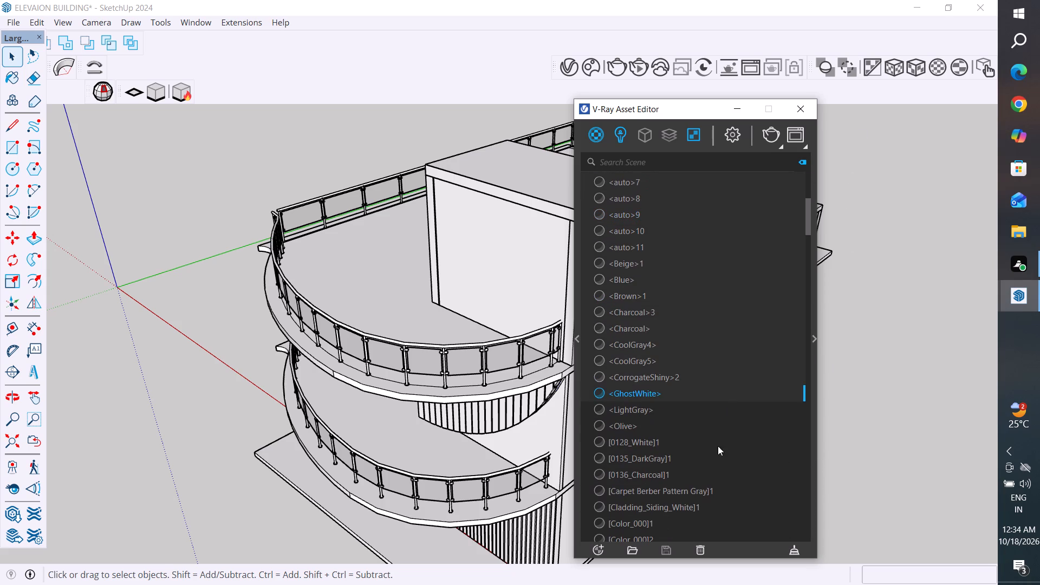
pyautogui.keyDown('shift'); pyautogui.click(718, 494); pyautogui.keyUp('shift')
pyautogui.keyDown('shift'); pyautogui.scroll(-5, 753, 400); pyautogui.keyUp('shift')
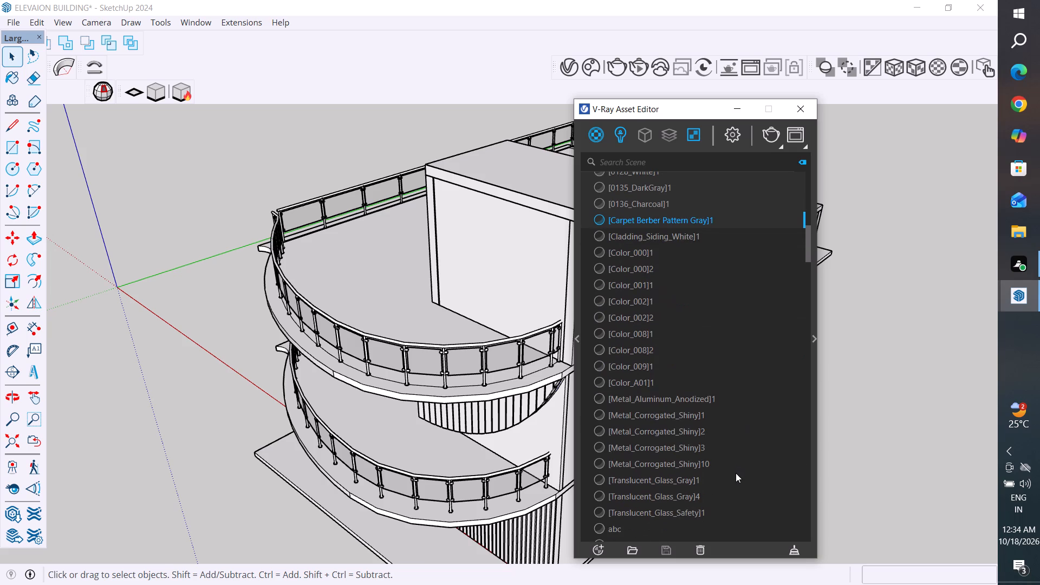
pyautogui.keyDown('shift'); pyautogui.click(736, 473); pyautogui.keyUp('shift')
pyautogui.scroll(-5, 736, 473)
pyautogui.keyDown('shift'); pyautogui.click(728, 466); pyautogui.keyUp('shift')
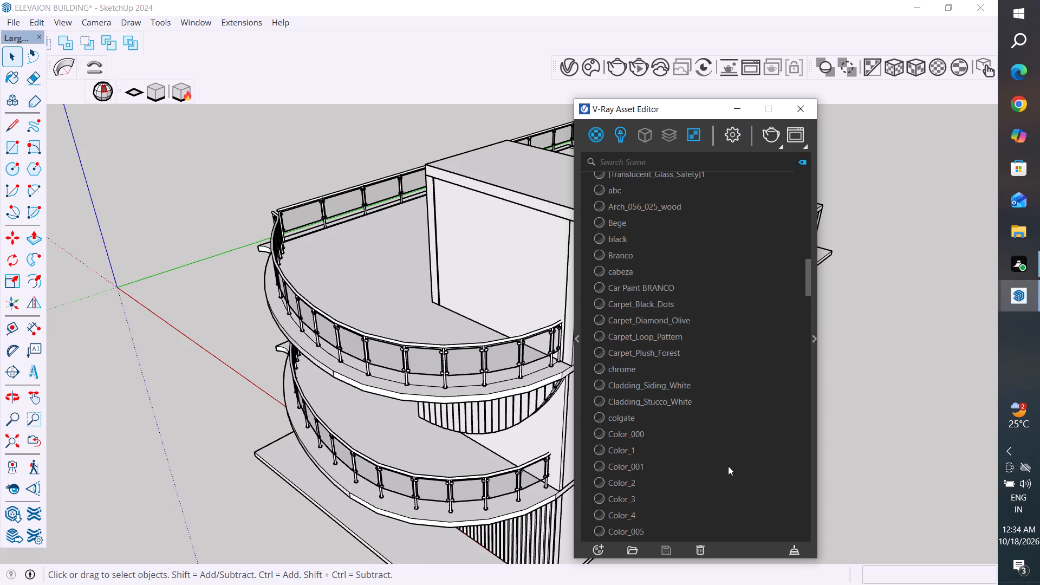
pyautogui.scroll(-5, 728, 466)
pyautogui.keyDown('shift'); pyautogui.click(728, 466); pyautogui.keyUp('shift')
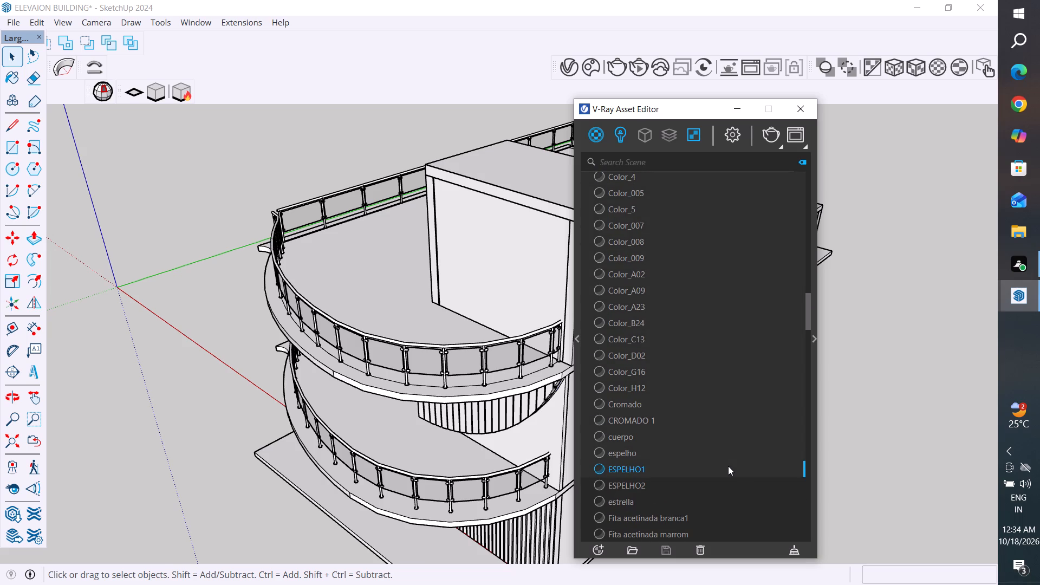
pyautogui.scroll(-6, 728, 466)
pyautogui.keyDown('shift'); pyautogui.click(728, 466); pyautogui.keyUp('shift')
pyautogui.scroll(-6, 728, 466)
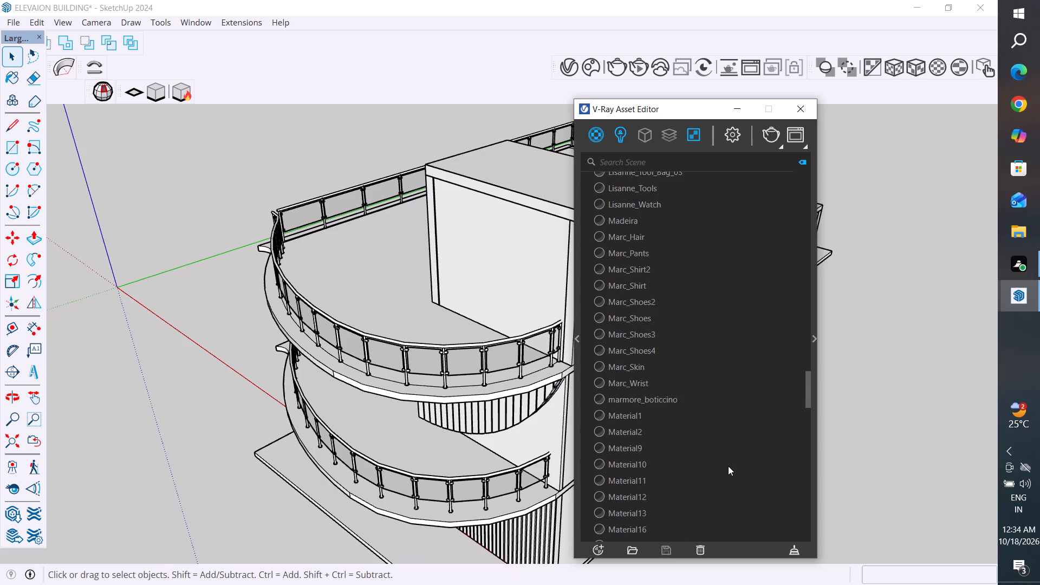
pyautogui.keyDown('shift'); pyautogui.click(728, 466); pyautogui.keyUp('shift')
pyautogui.scroll(-6, 728, 466)
pyautogui.keyDown('shift'); pyautogui.click(728, 466); pyautogui.keyUp('shift')
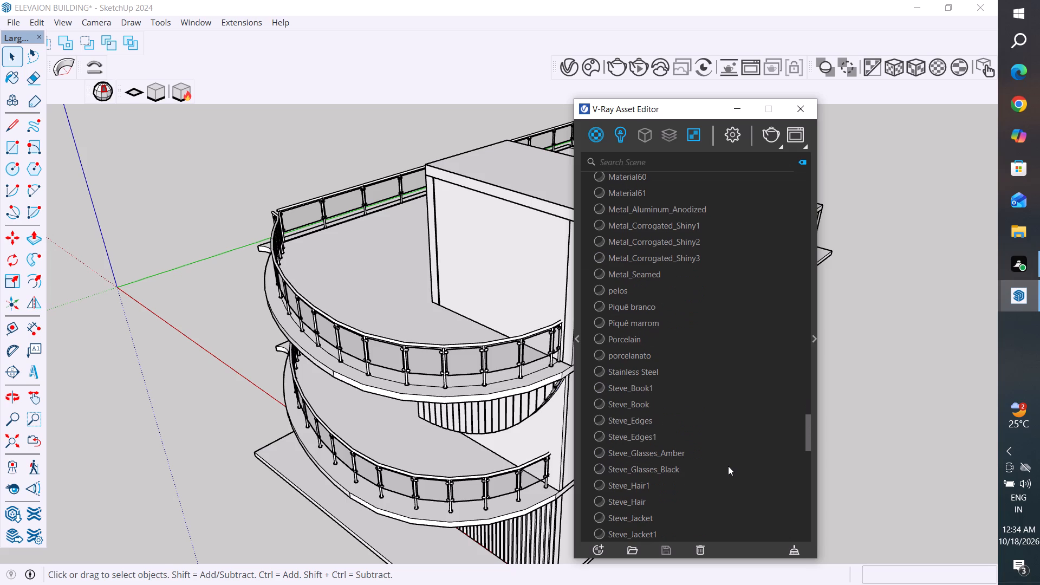
pyautogui.scroll(-5, 728, 466)
pyautogui.keyDown('shift'); pyautogui.click(728, 466); pyautogui.keyUp('shift')
pyautogui.keyDown('shift'); pyautogui.scroll(-2, 728, 466); pyautogui.keyUp('shift')
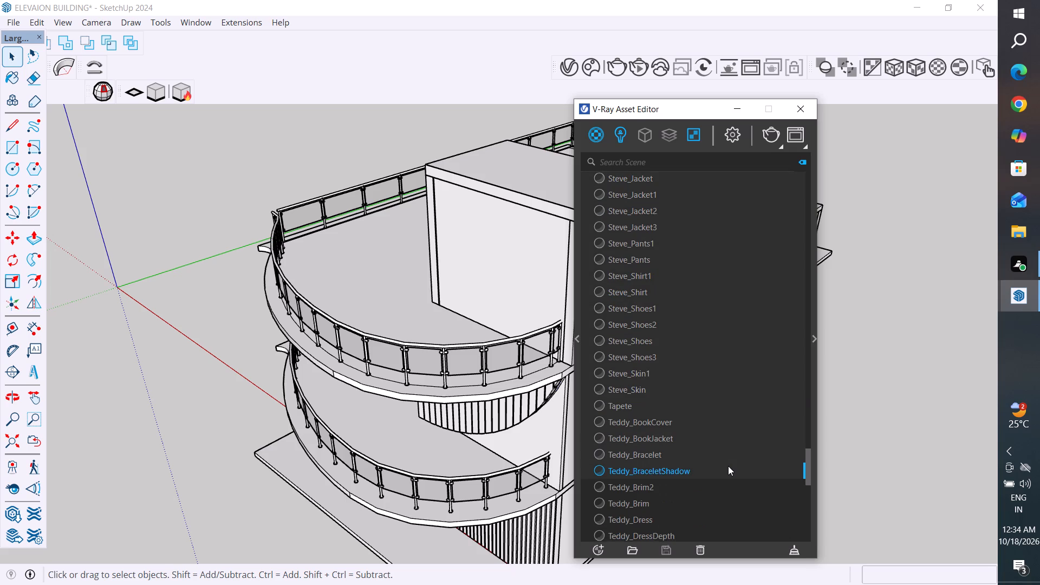
pyautogui.keyDown('shift'); pyautogui.scroll(-4, 728, 466); pyautogui.keyUp('shift')
pyautogui.keyDown('shift'); pyautogui.click(728, 466); pyautogui.keyUp('shift')
pyautogui.scroll(-5, 728, 466)
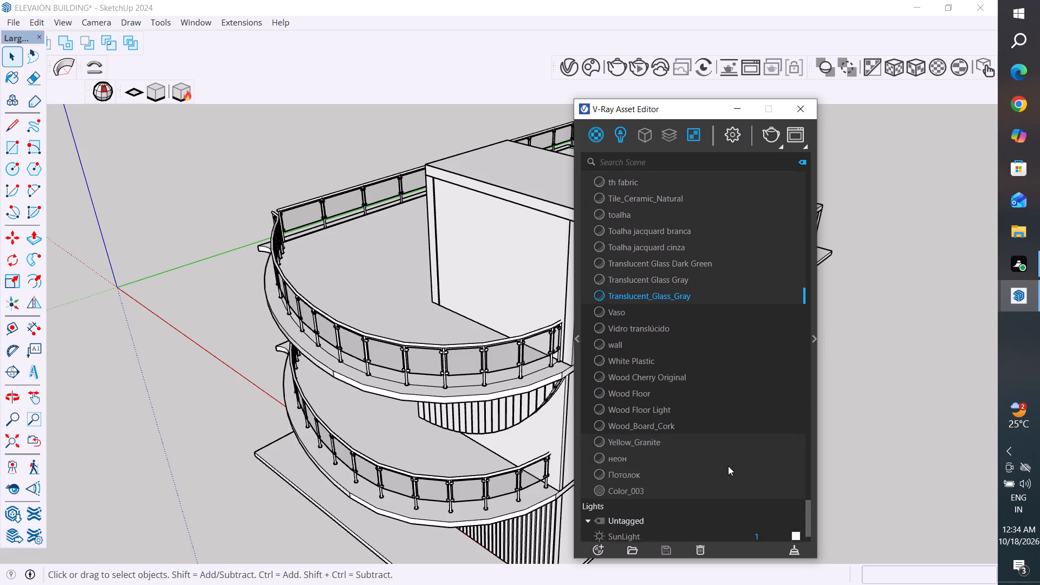
pyautogui.scroll(-1, 728, 466)
pyautogui.keyDown('shift'); pyautogui.click(732, 449); pyautogui.keyUp('shift')
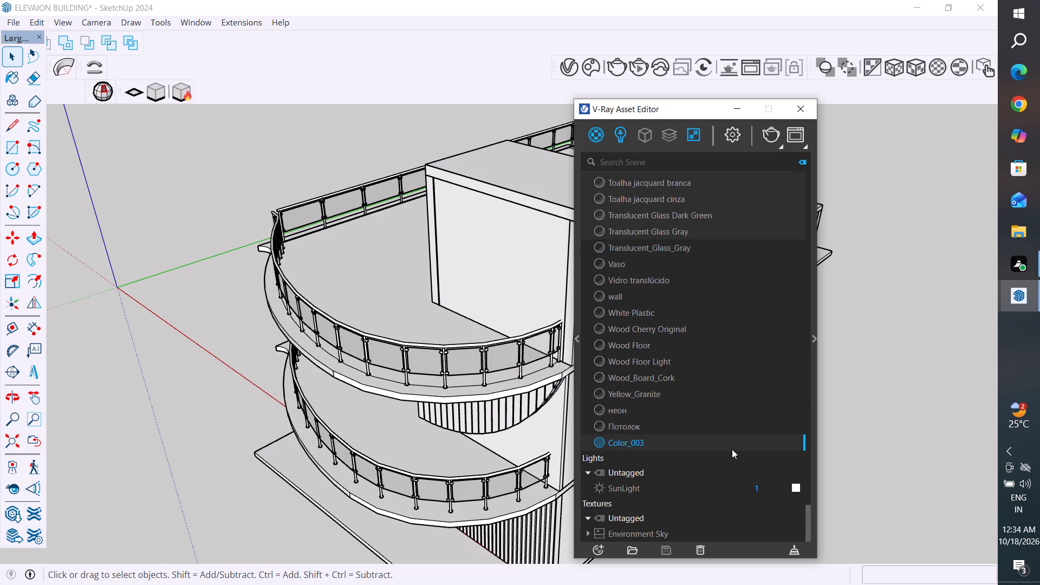
pyautogui.keyDown('shift'); pyautogui.click(715, 424); pyautogui.keyUp('shift')
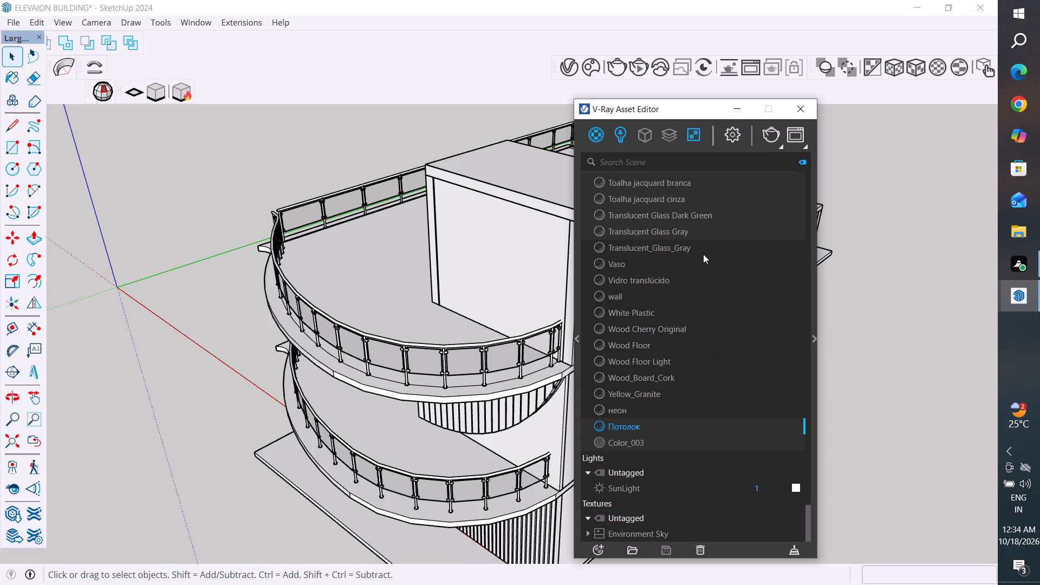
pyautogui.keyDown('shift'); pyautogui.click(705, 245); pyautogui.keyUp('shift')
pyautogui.rightClick(700, 288)
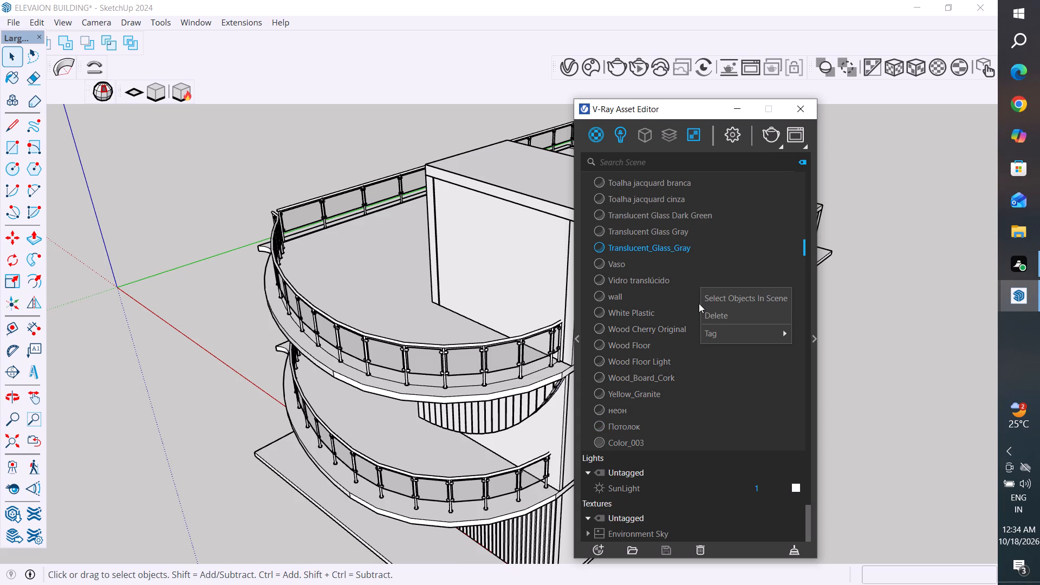
pyautogui.click(712, 311)
pyautogui.click(544, 296)
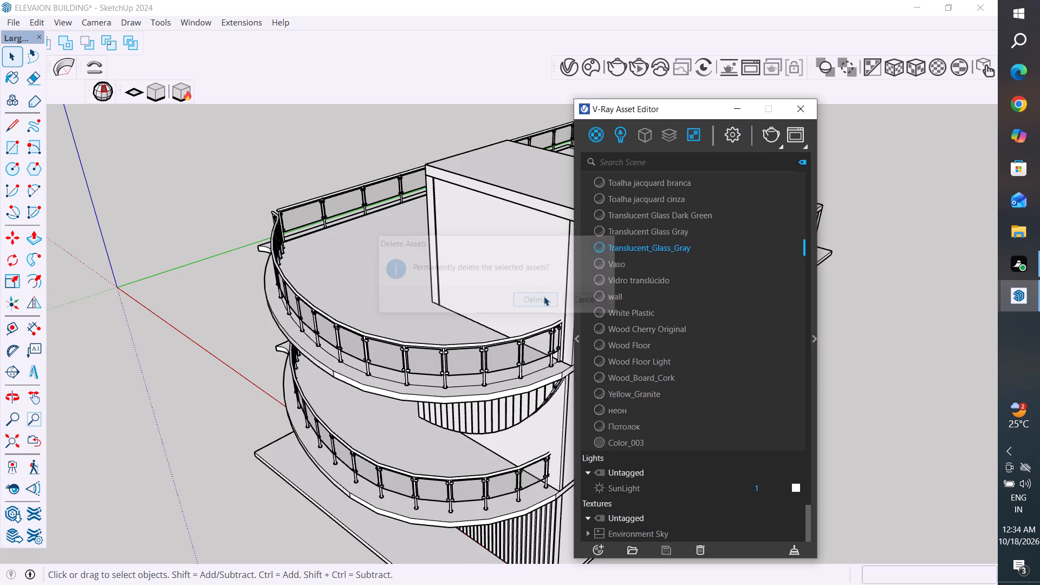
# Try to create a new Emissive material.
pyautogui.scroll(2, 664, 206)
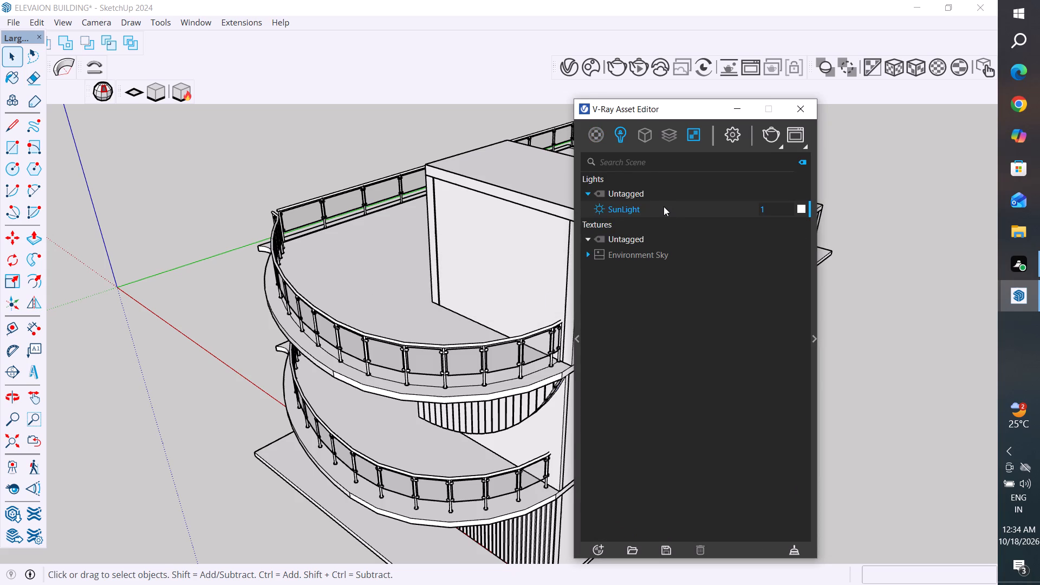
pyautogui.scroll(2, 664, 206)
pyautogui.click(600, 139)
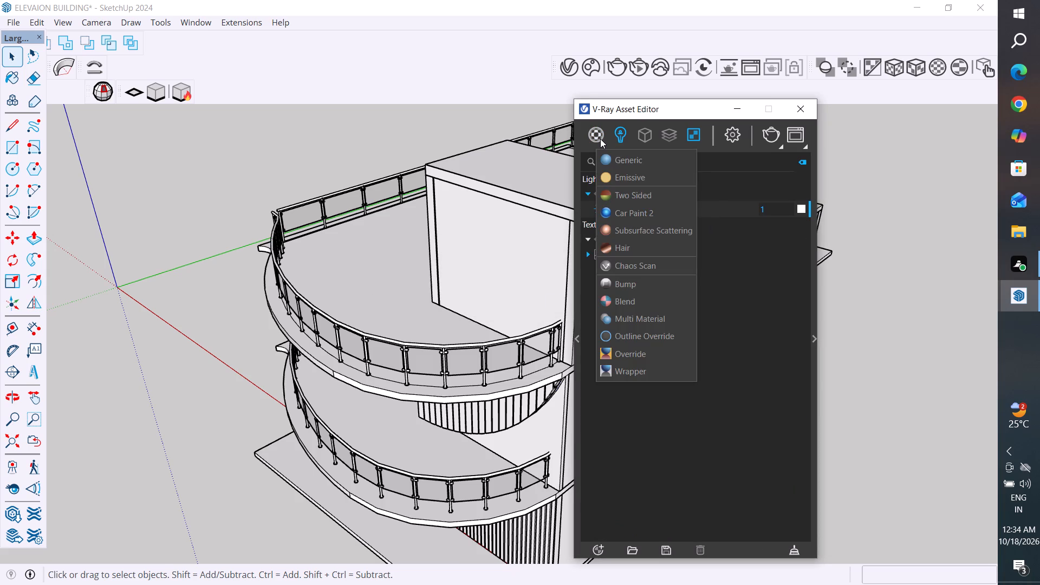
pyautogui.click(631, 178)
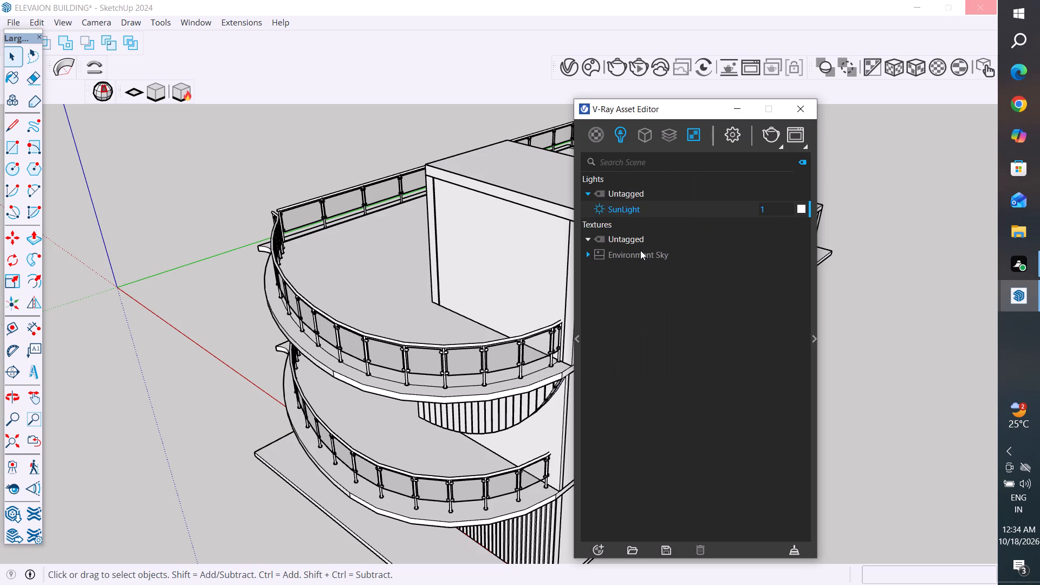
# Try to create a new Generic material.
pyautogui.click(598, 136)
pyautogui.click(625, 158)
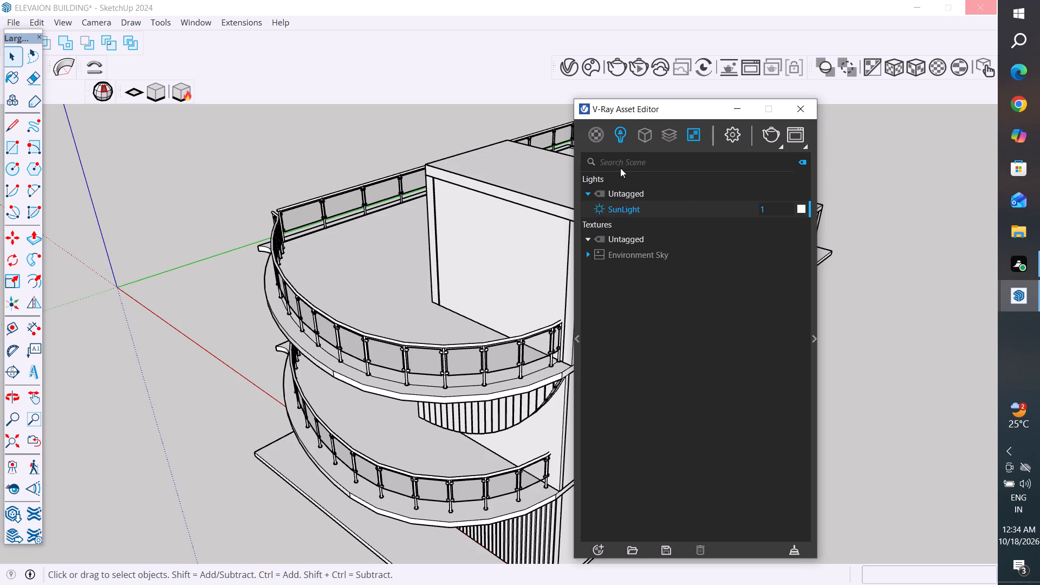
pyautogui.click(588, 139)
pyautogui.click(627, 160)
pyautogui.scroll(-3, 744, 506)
# Move the V-Ray Asset Editor window clear of the rooftop stairwell enclosure.
pyautogui.moveTo(709, 112); pyautogui.dragTo(801, 237)
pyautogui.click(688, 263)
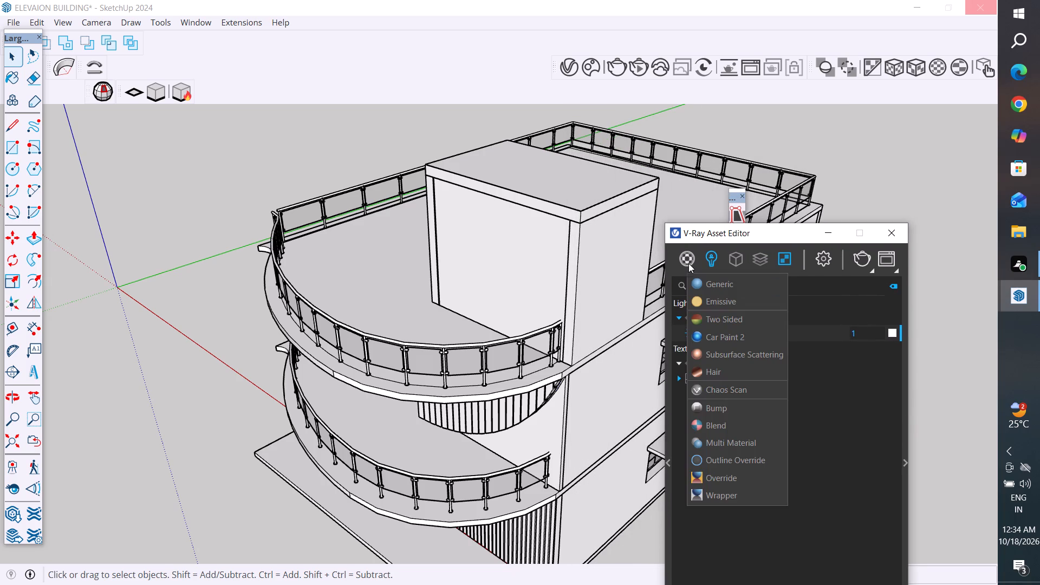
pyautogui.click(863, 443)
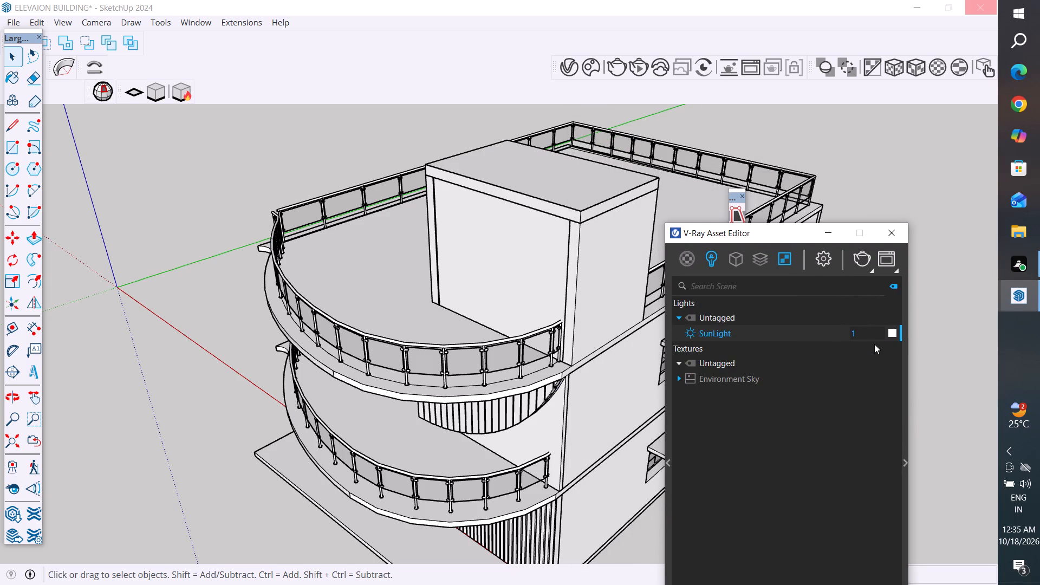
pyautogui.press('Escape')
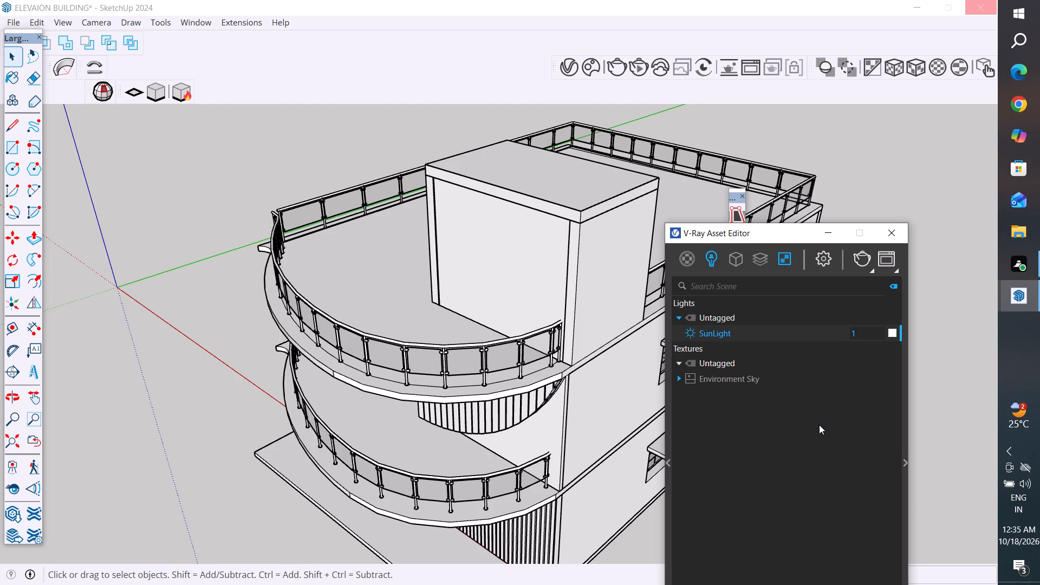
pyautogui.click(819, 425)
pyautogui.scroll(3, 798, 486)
# Try to create a new Generic material, and close the V-Ray Asset Editor.
pyautogui.click(732, 258)
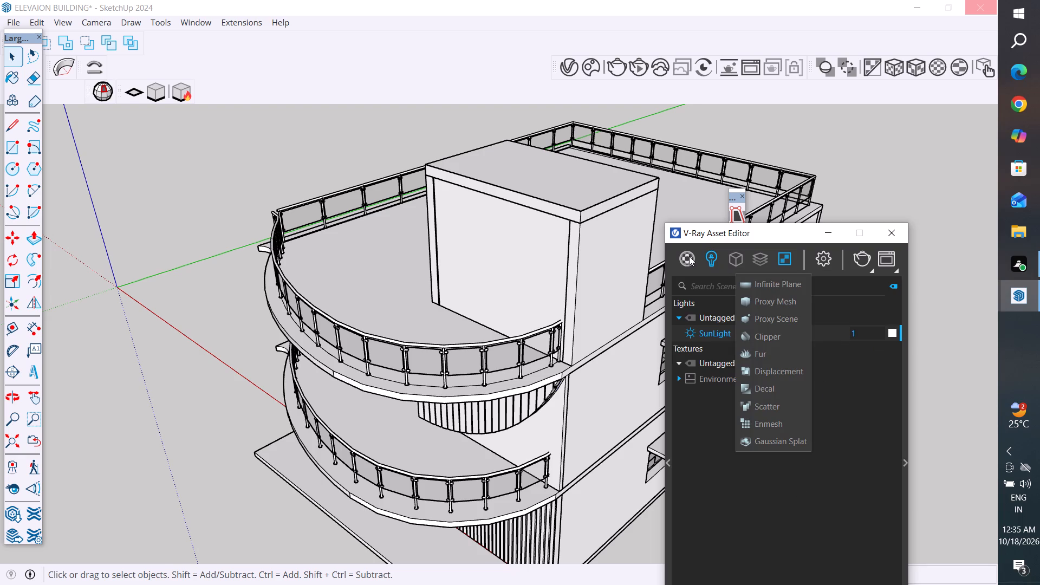
pyautogui.click(689, 256)
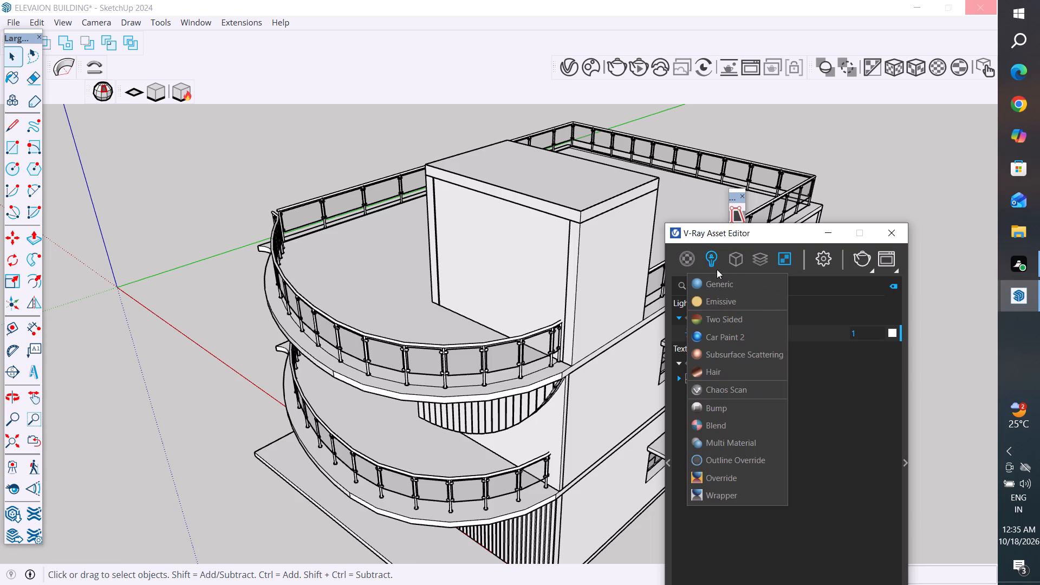
pyautogui.click(722, 282)
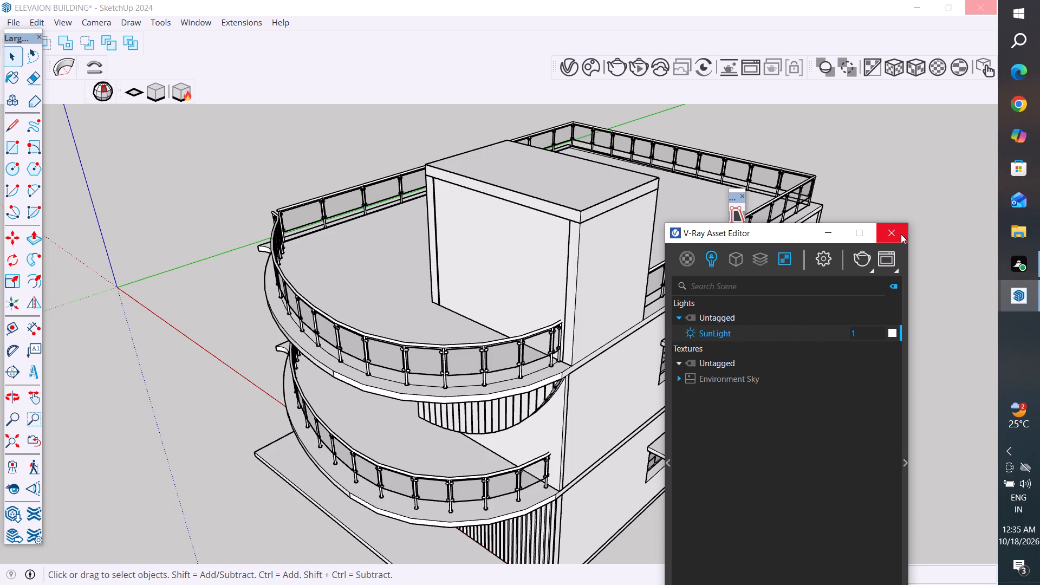
pyautogui.click(901, 234)
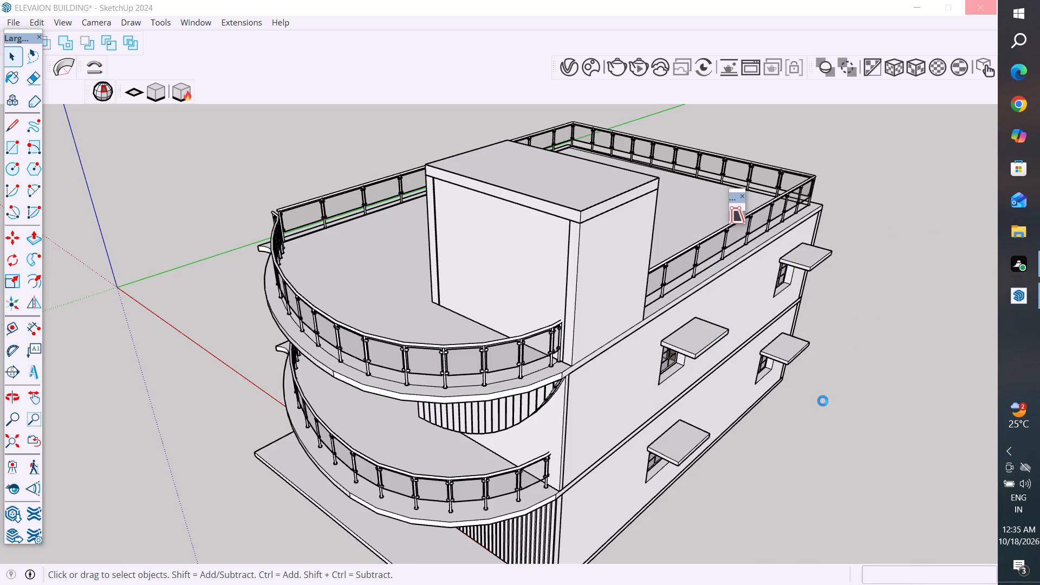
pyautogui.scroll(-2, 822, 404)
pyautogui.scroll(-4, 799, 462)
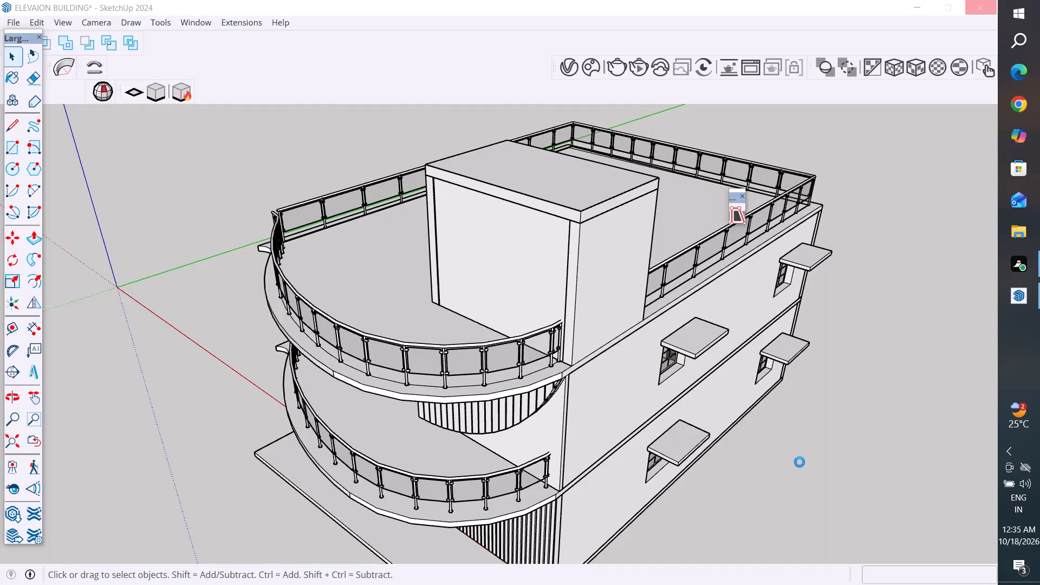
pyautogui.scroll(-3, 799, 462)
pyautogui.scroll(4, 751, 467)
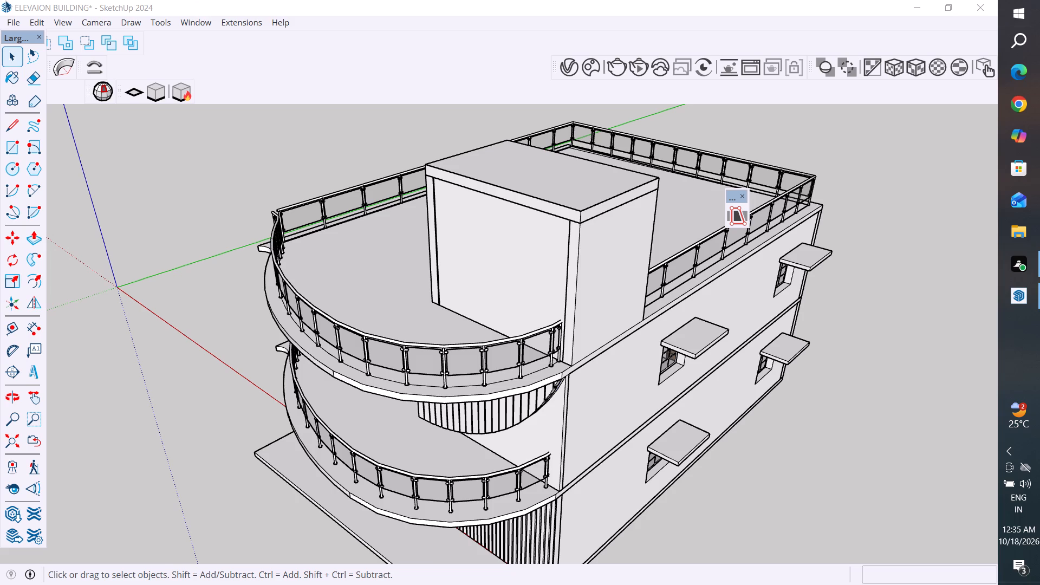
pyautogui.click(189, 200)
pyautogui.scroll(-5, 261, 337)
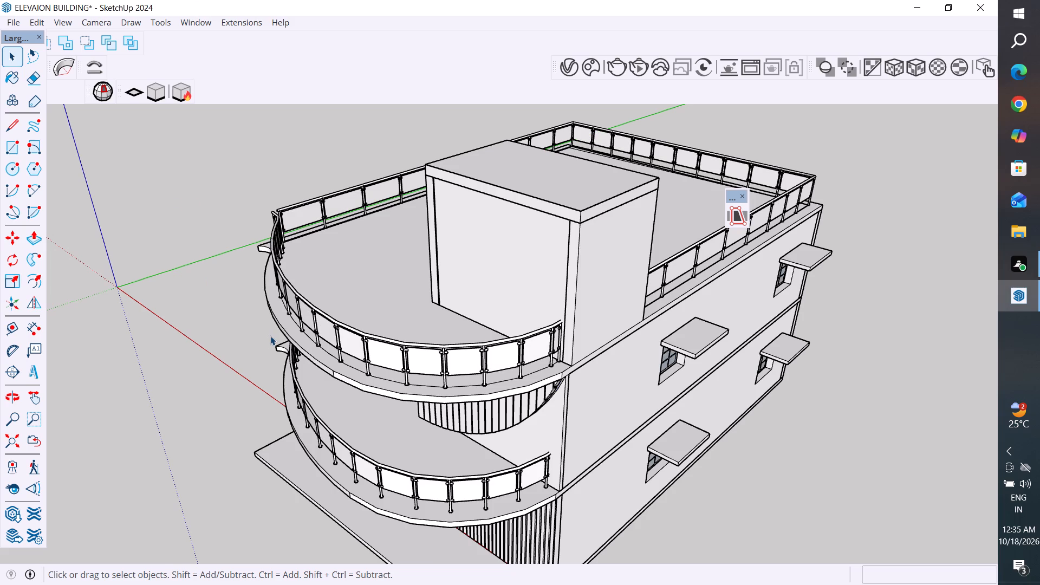
# Examine the whole building from farther away, then its curved front balconies and rooftop enclosure from a lower front view.
pyautogui.scroll(-8, 270, 336)
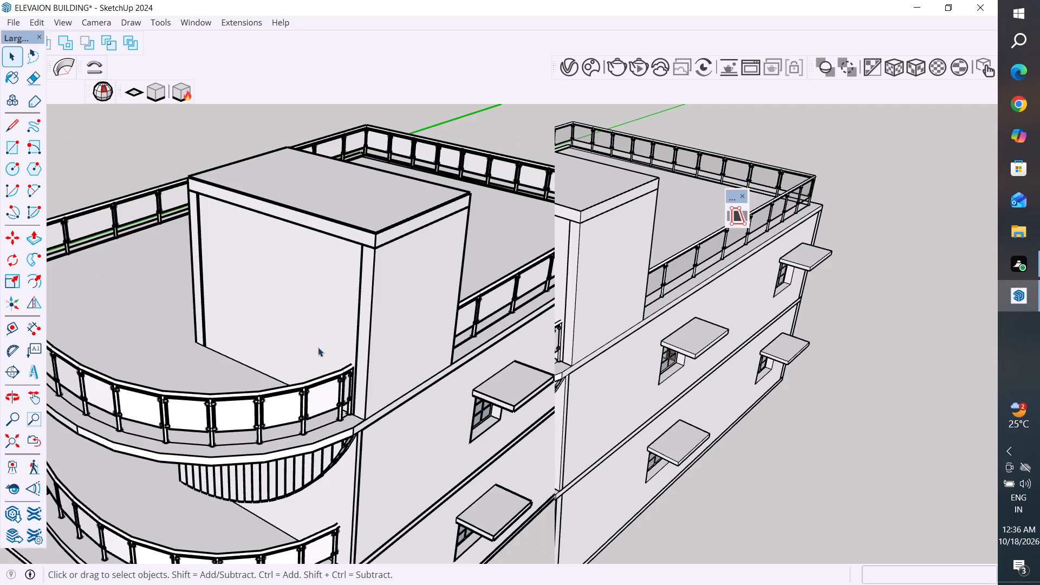
pyautogui.scroll(-6, 735, 376)
pyautogui.moveTo(532, 445); pyautogui.dragTo(680, 405, button='middle')
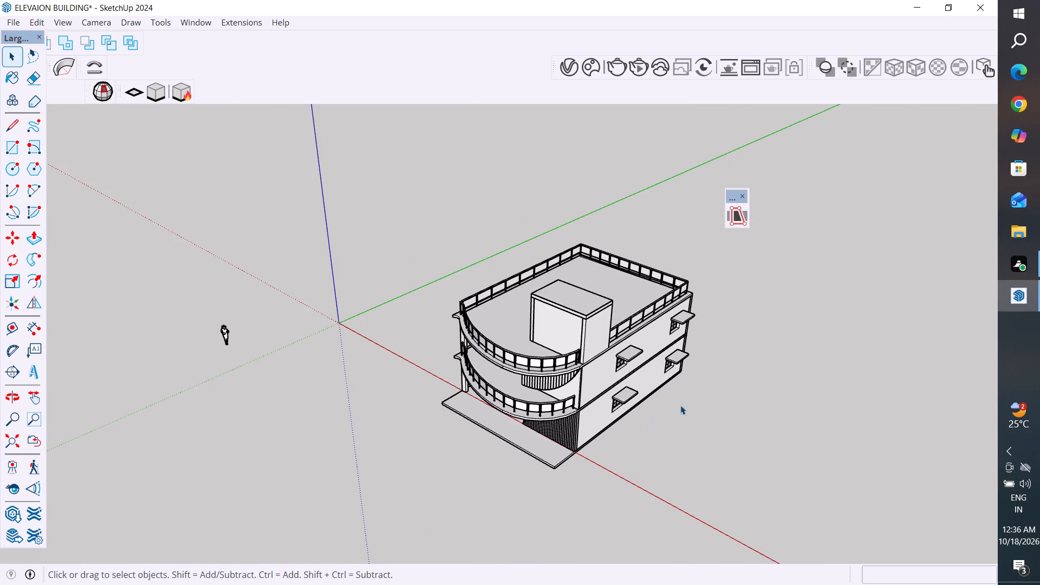
pyautogui.moveTo(680, 405); pyautogui.dragTo(711, 341, button='middle')
pyautogui.scroll(2, 669, 323)
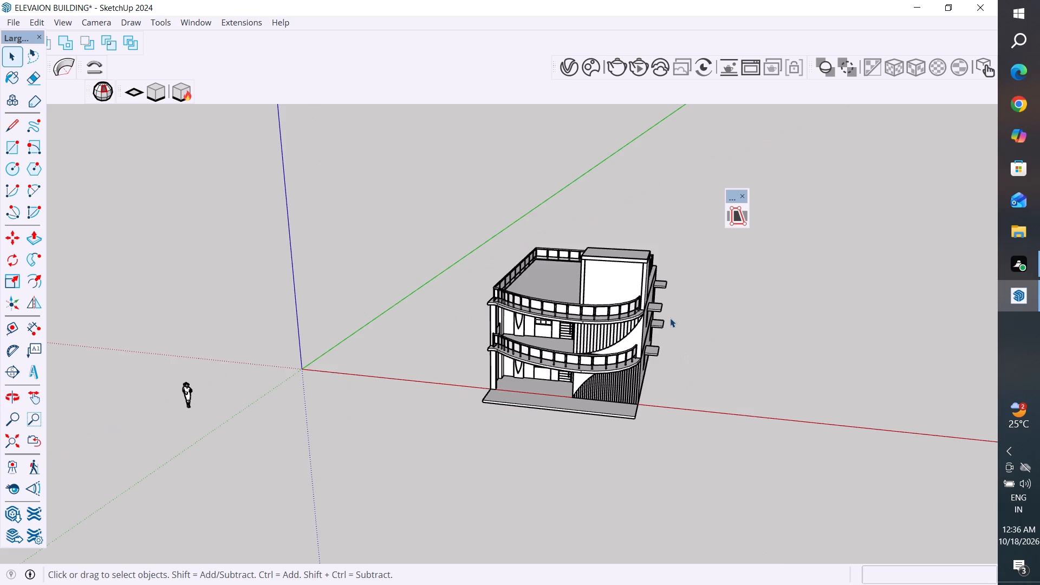
pyautogui.scroll(3, 670, 318)
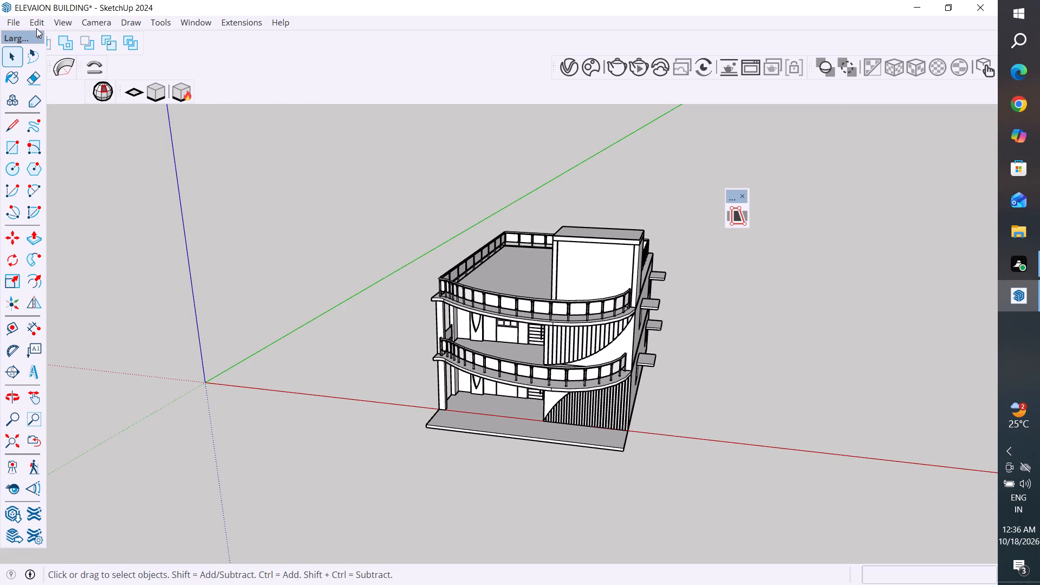
# Save the ELEVAION BUILDING model.
pyautogui.click(13, 23)
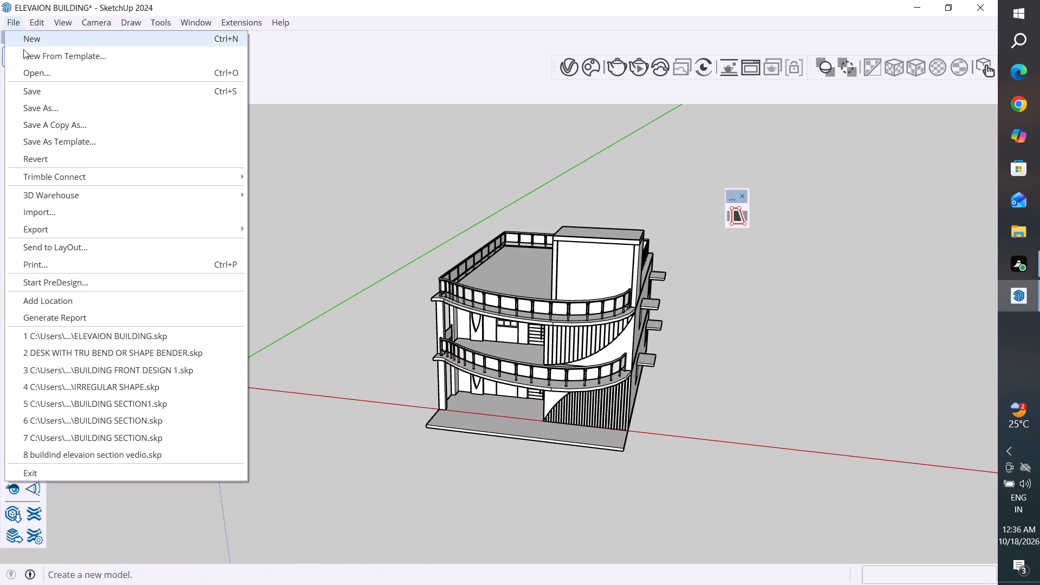
pyautogui.click(37, 83)
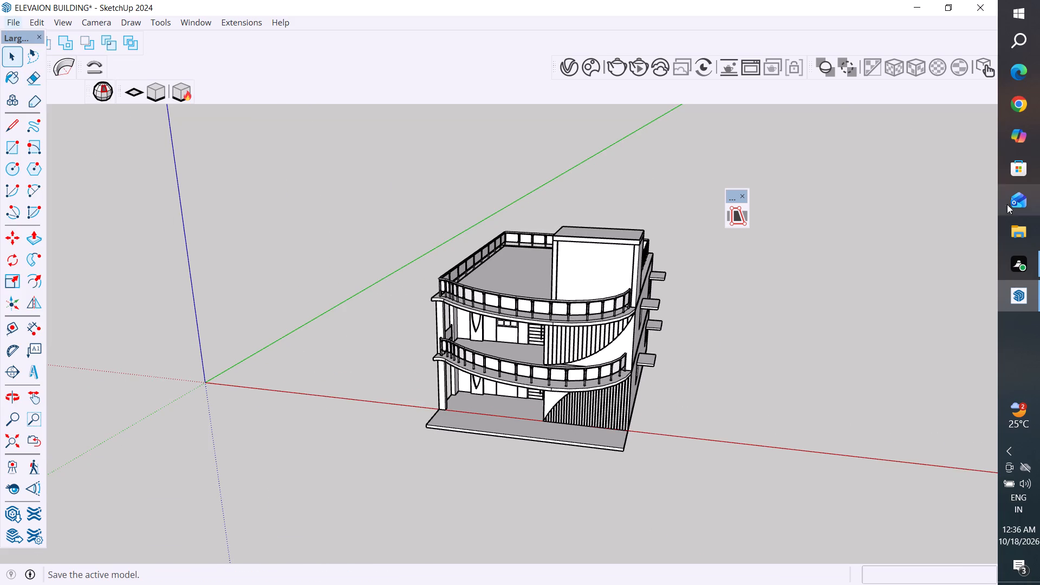